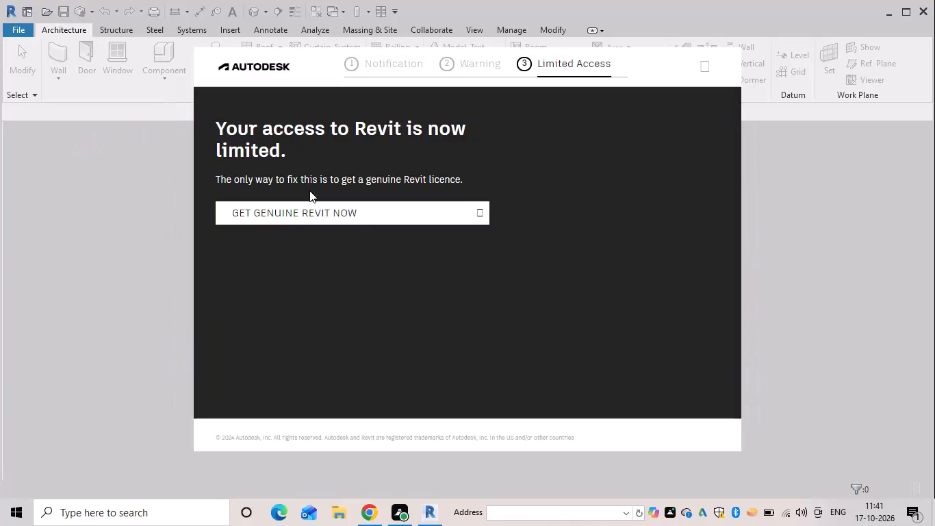
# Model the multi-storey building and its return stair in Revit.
# Close the limited-access licence notice and minimise the browser window it opens to return to the Revit home screen.
pyautogui.click(353, 217)
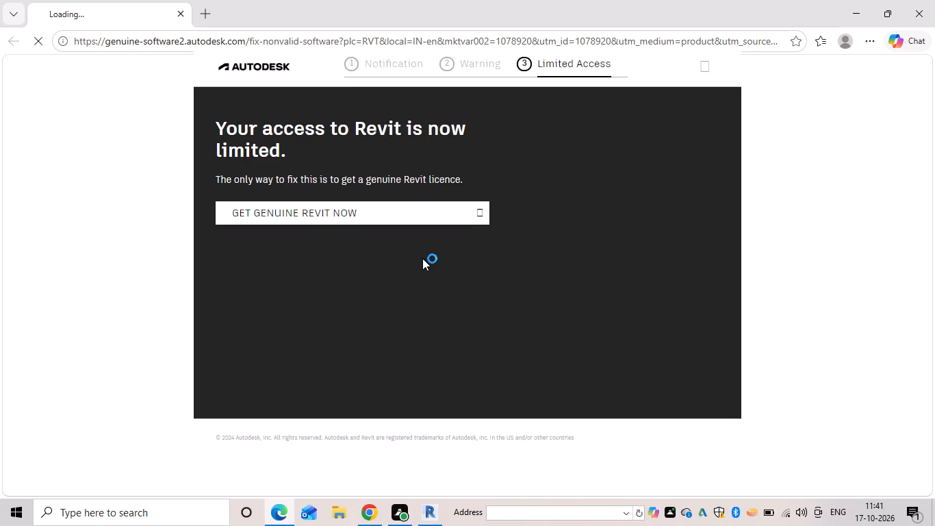
pyautogui.click(860, 15)
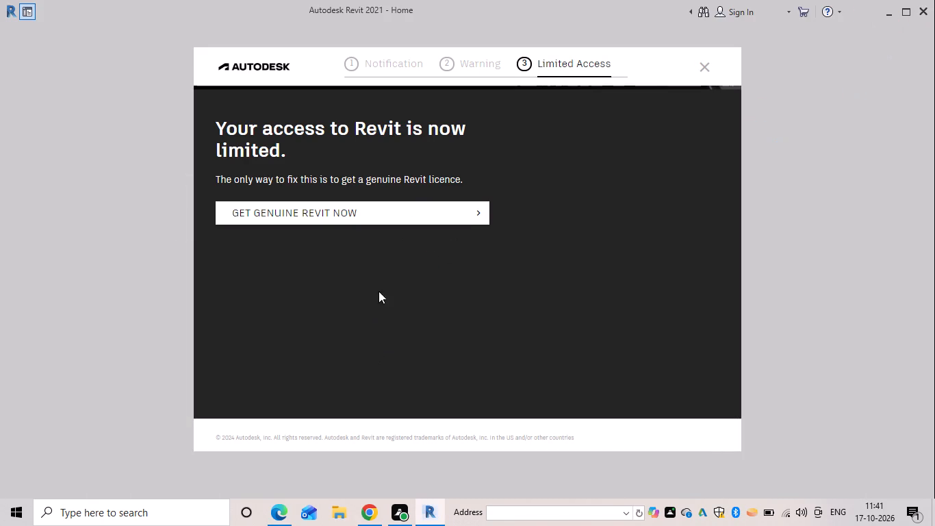
pyautogui.click(881, 16)
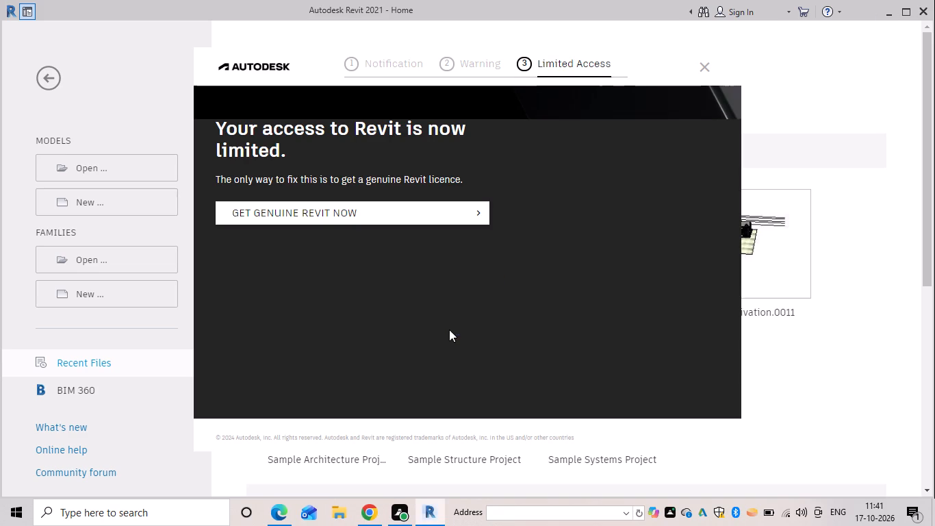
pyautogui.click(477, 213)
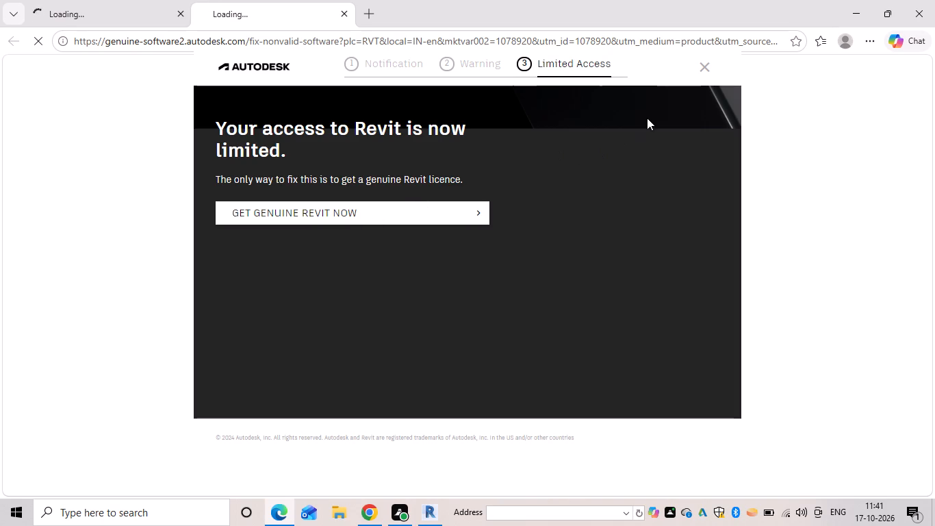
pyautogui.click(706, 68)
pyautogui.click(854, 16)
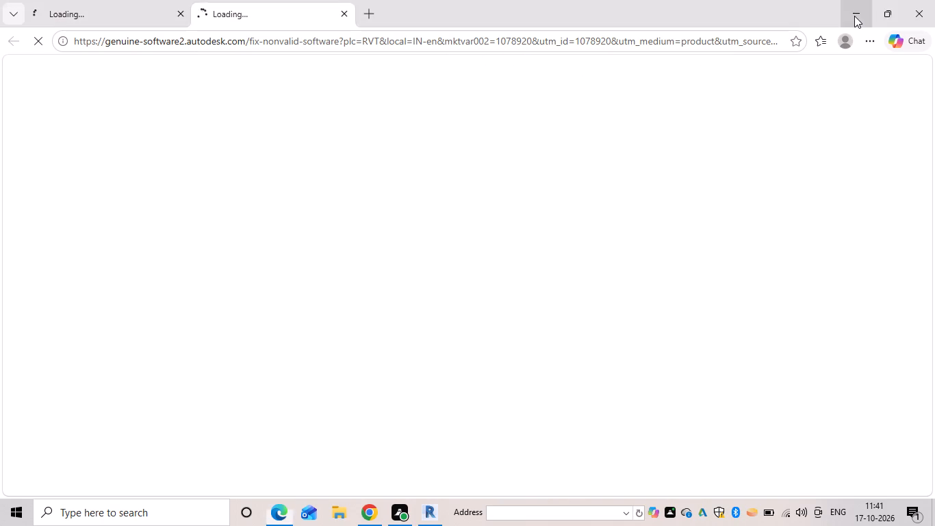
# Create a new project from the default.rte template in the English-Imperial folder and dismiss the Enscape update notification.
pyautogui.click(120, 201)
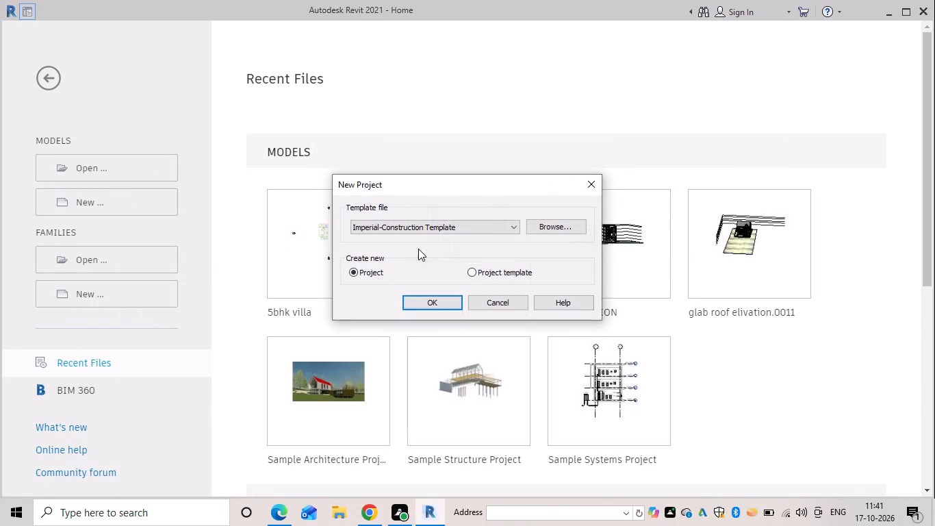
pyautogui.click(556, 230)
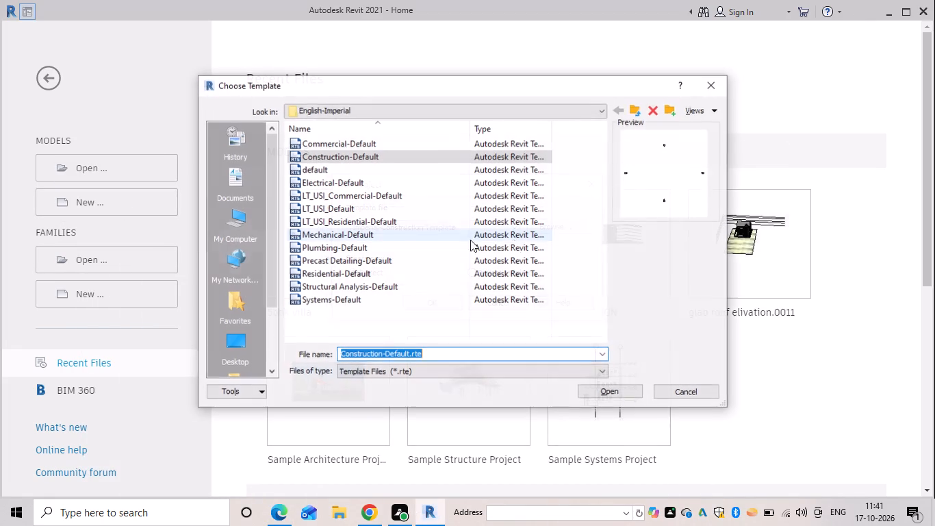
pyautogui.click(401, 171)
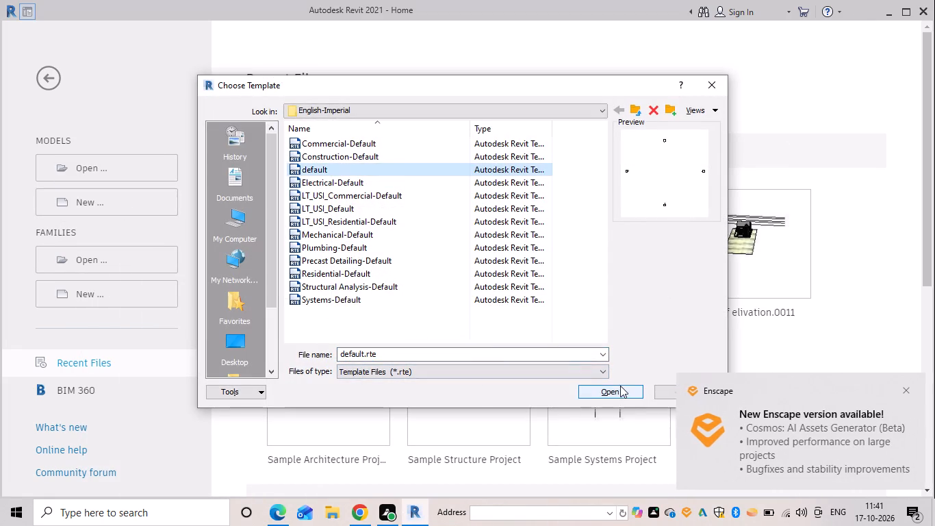
pyautogui.click(620, 386)
pyautogui.click(448, 302)
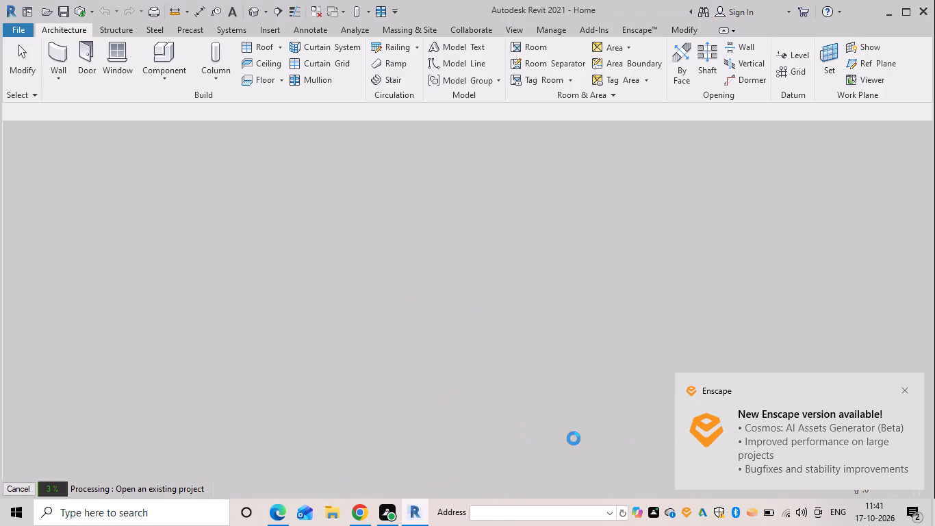
pyautogui.click(902, 390)
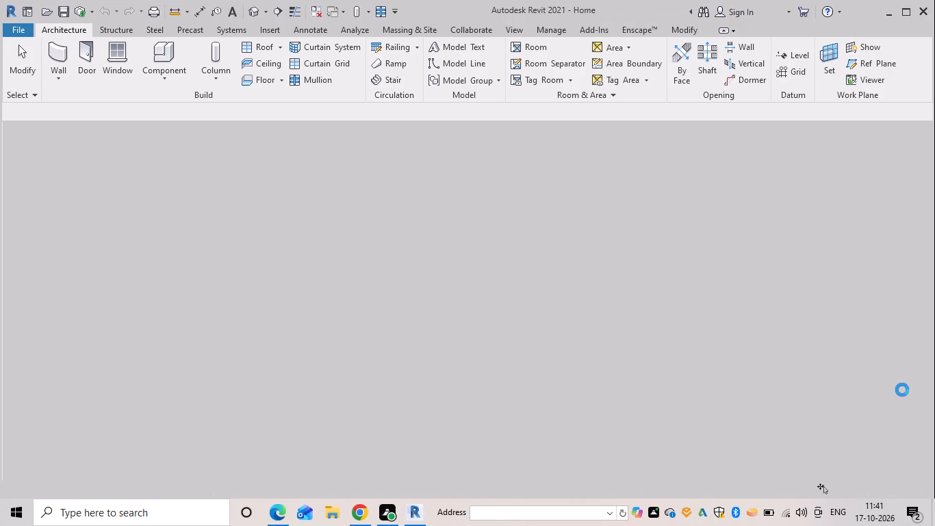
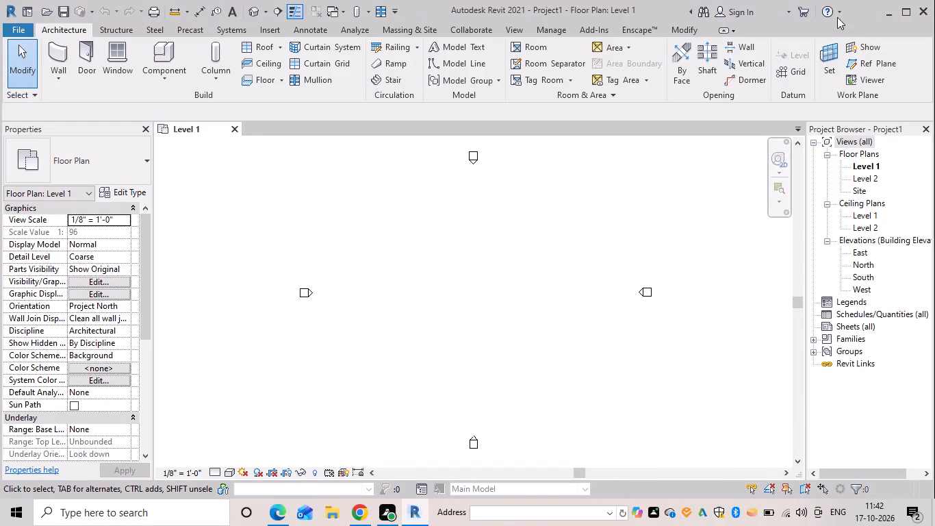
# Open the South building elevation view.
pyautogui.click(856, 264)
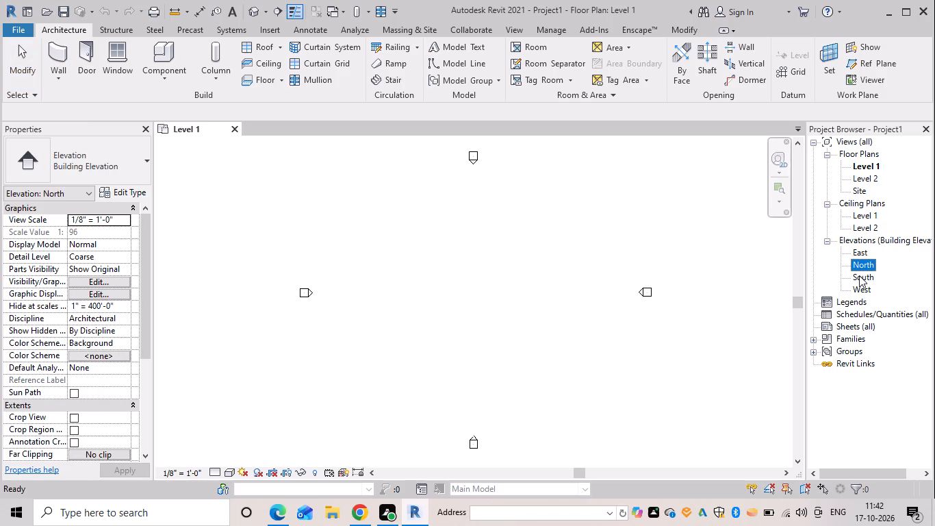
pyautogui.doubleClick(859, 275)
pyautogui.doubleClick(859, 277)
pyautogui.moveTo(905, 279); pyautogui.dragTo(893, 284)
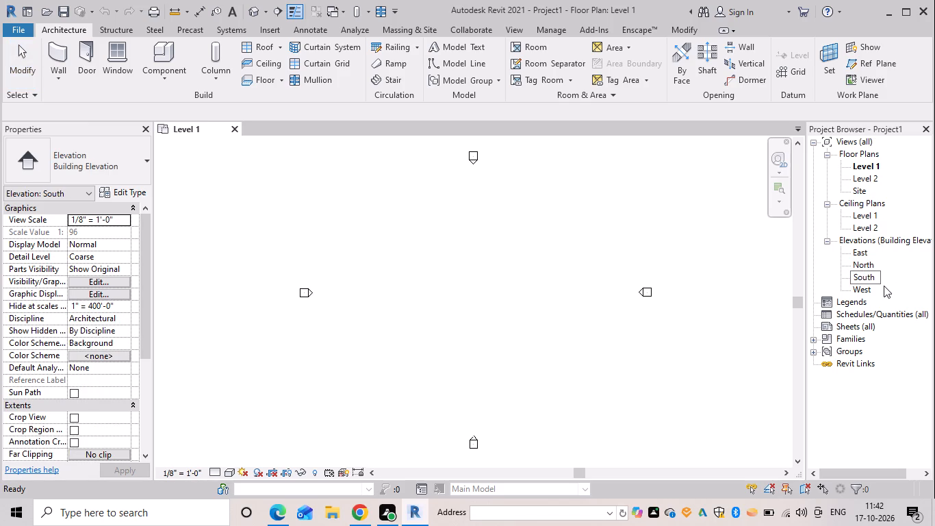
pyautogui.doubleClick(861, 272)
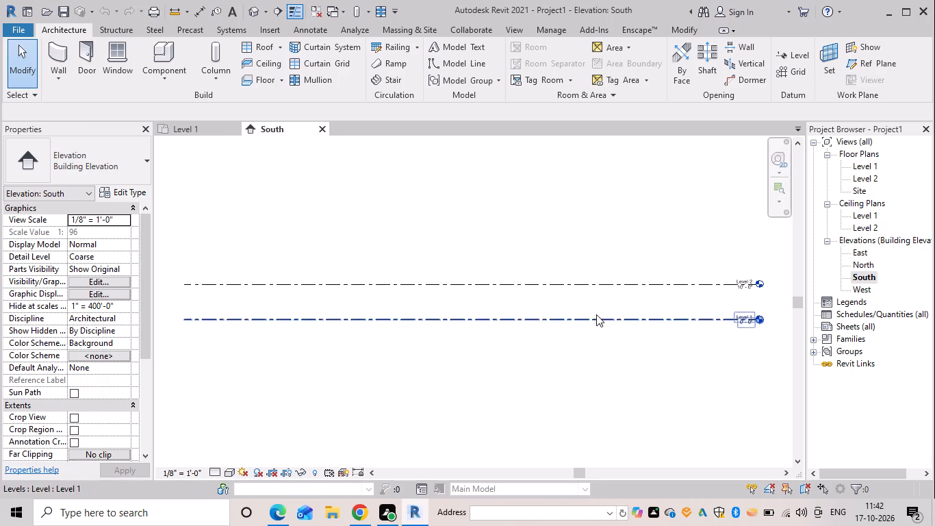
# Add a level 2' 6" below Level 1 by picking the Level 1 line with a 2' 6" offset.
pyautogui.press('Escape')
pyautogui.write('LL')
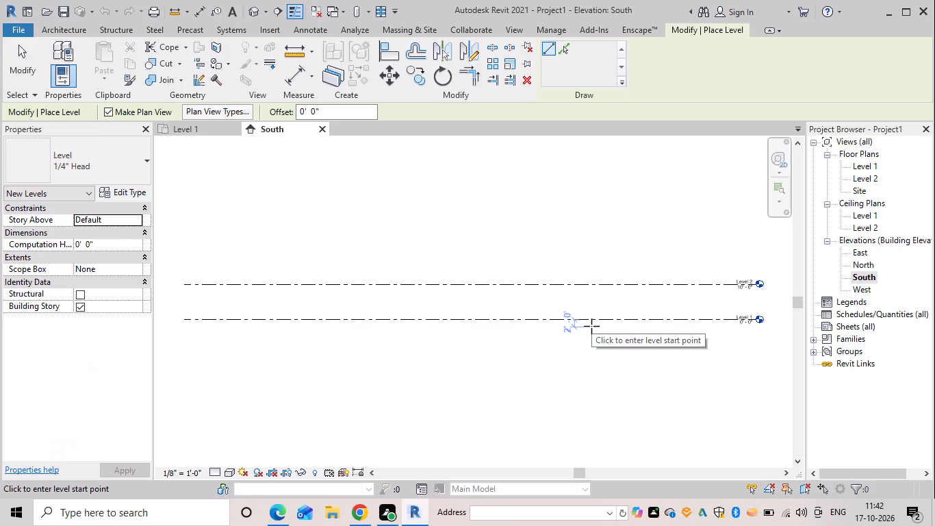
pyautogui.doubleClick(564, 51)
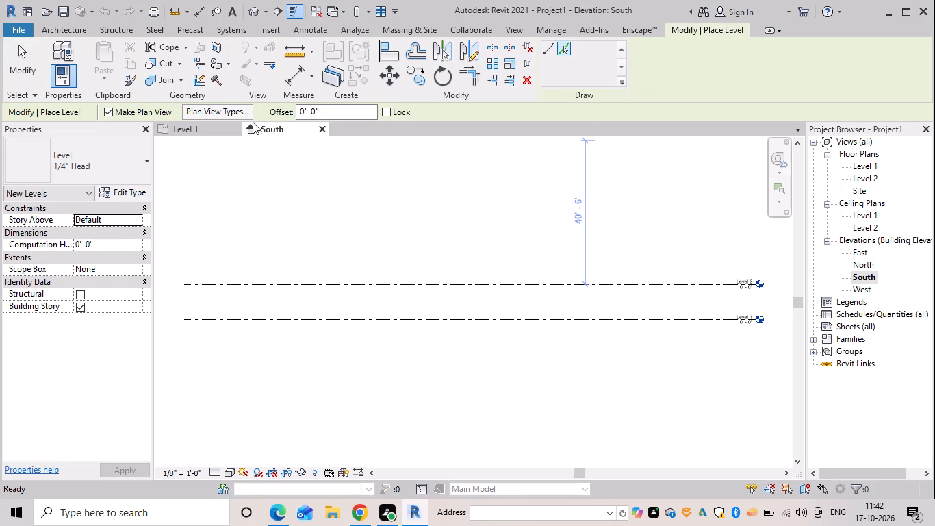
pyautogui.moveTo(367, 110); pyautogui.dragTo(295, 129)
pyautogui.press('BackSpace')
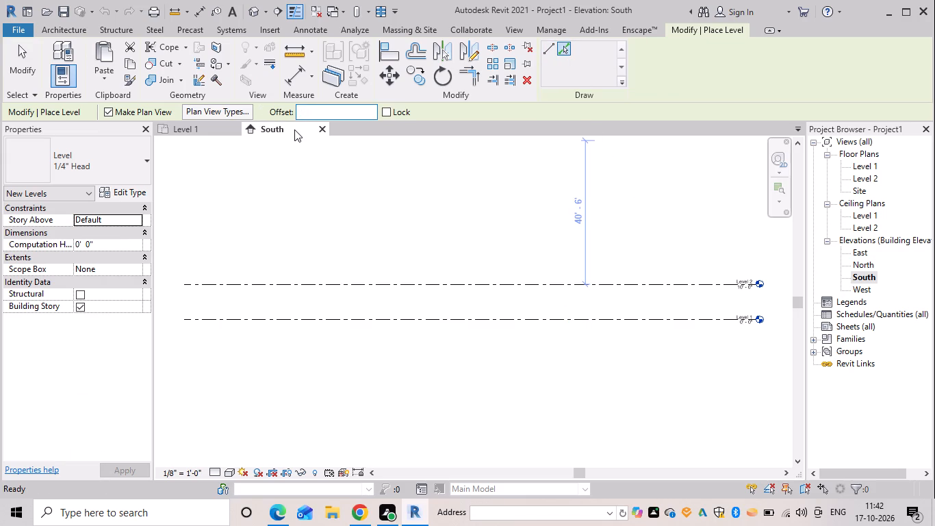
pyautogui.write('2\'6"')
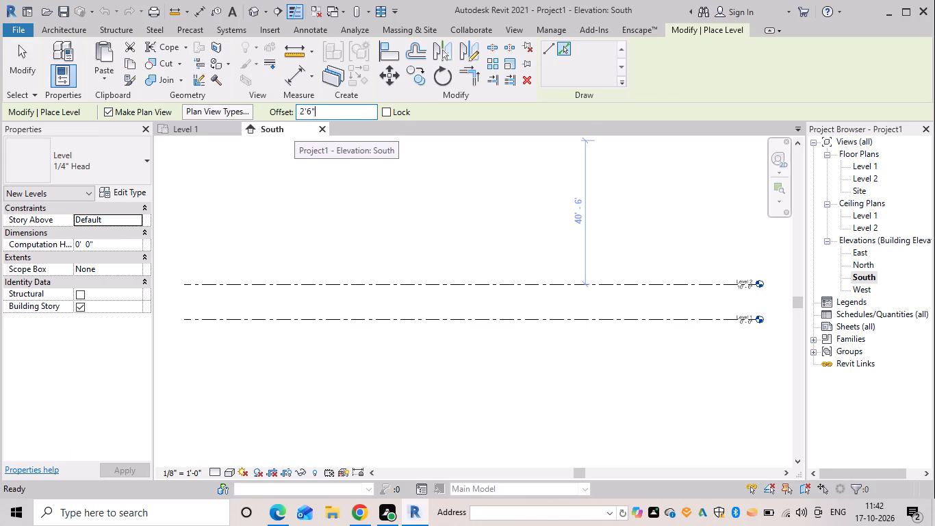
pyautogui.press('Return')
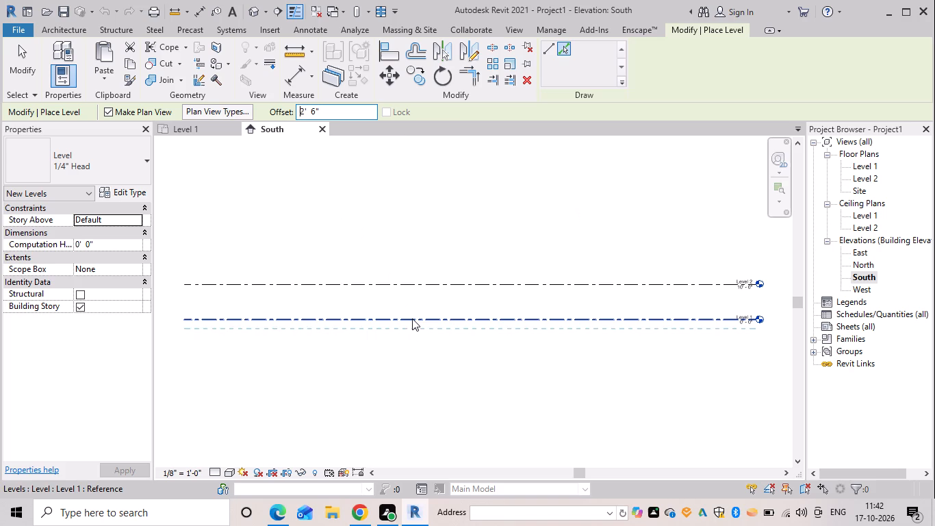
pyautogui.click(417, 321)
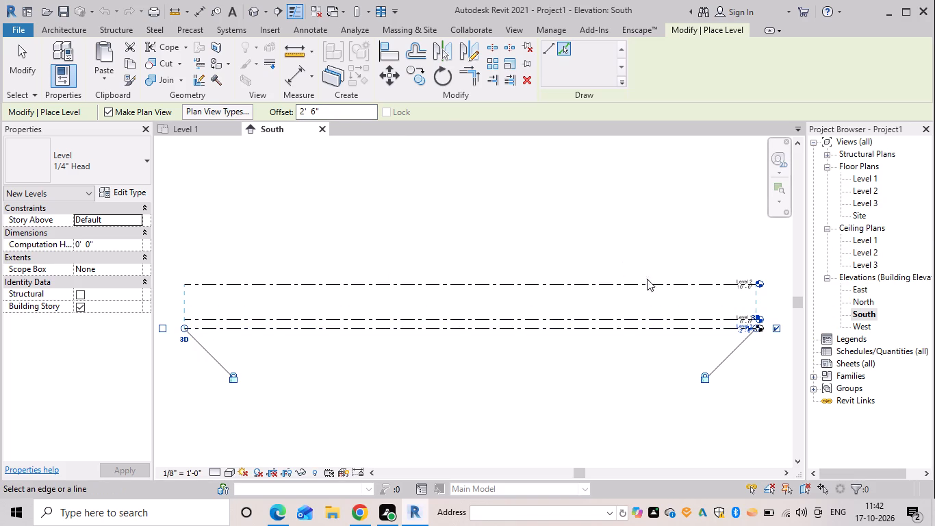
pyautogui.scroll(3, 622, 301)
pyautogui.moveTo(649, 303); pyautogui.dragTo(357, 305, button='middle')
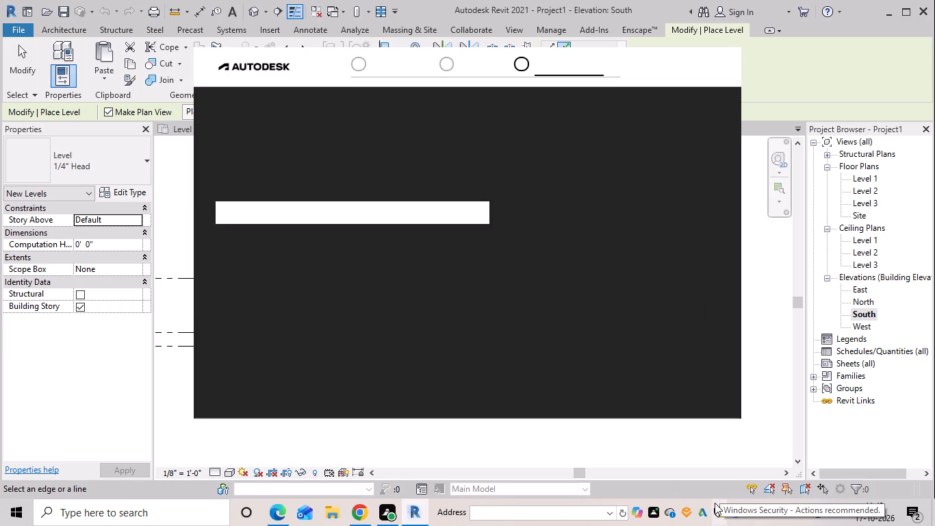
# Try to clear the limited-access licence notice by following its Get Genuine Revit Now link.
pyautogui.doubleClick(464, 218)
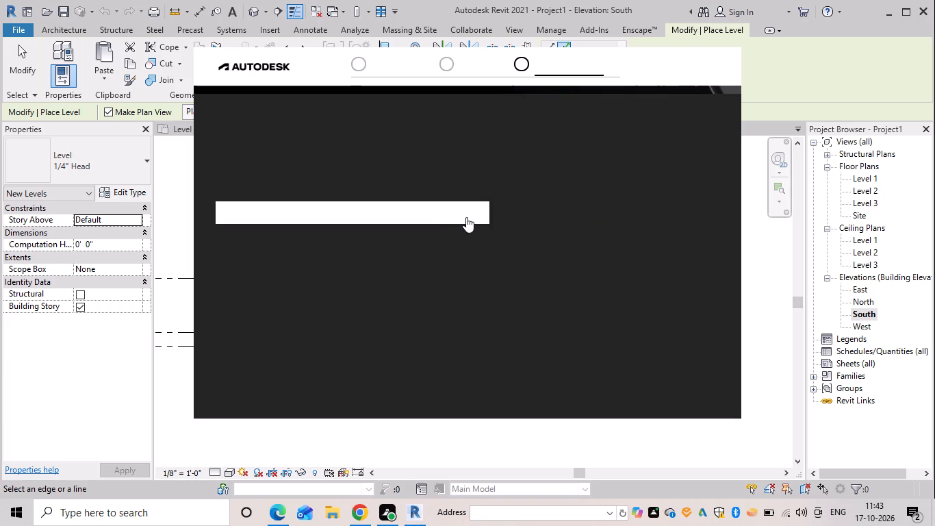
pyautogui.tripleClick(466, 217)
pyautogui.tripleClick(472, 215)
pyautogui.click(476, 213)
pyautogui.moveTo(476, 199); pyautogui.dragTo(478, 212)
pyautogui.tripleClick(479, 212)
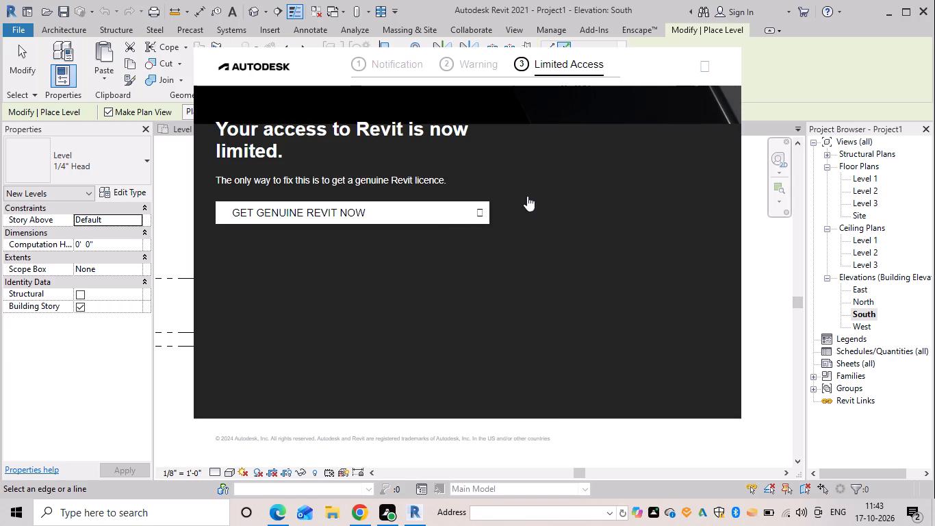
pyautogui.click(398, 209)
pyautogui.moveTo(446, 212); pyautogui.dragTo(485, 208)
pyautogui.doubleClick(470, 208)
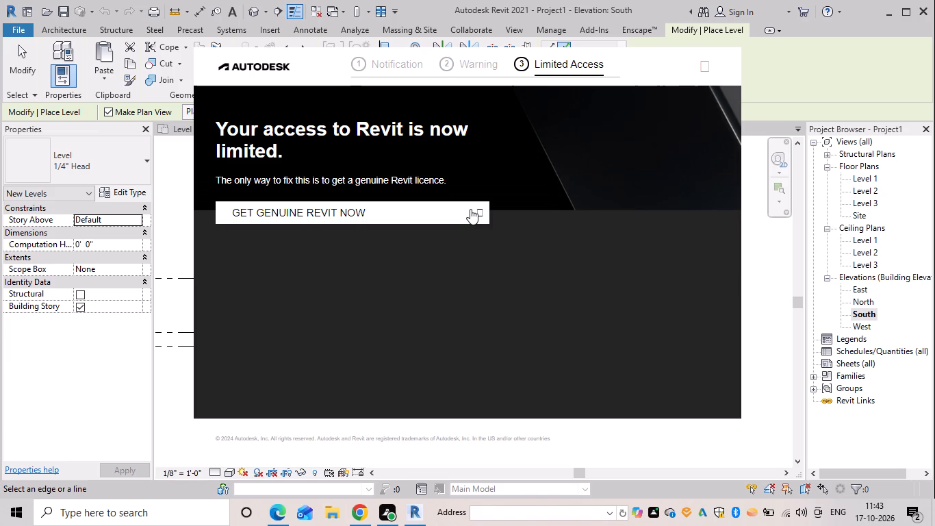
pyautogui.moveTo(460, 263); pyautogui.dragTo(451, 260)
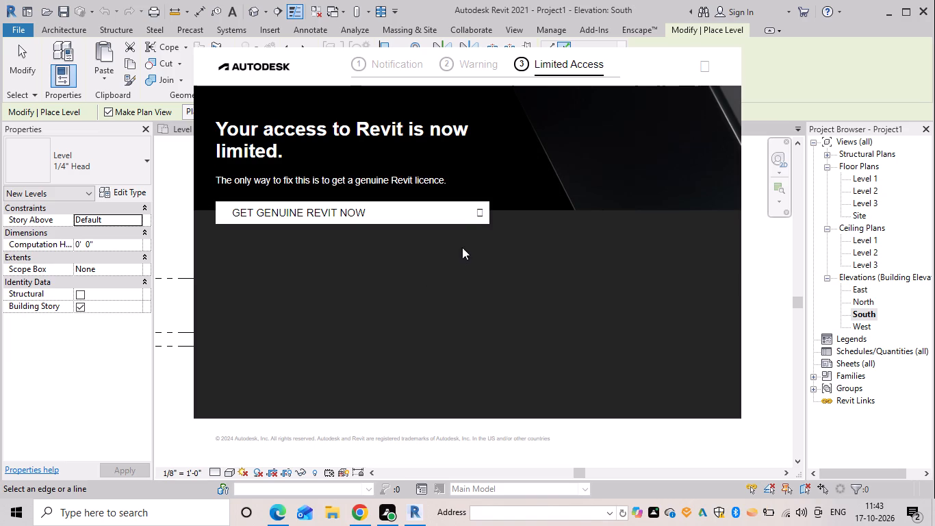
pyautogui.rightClick(462, 247)
pyautogui.click(476, 223)
pyautogui.moveTo(476, 218); pyautogui.dragTo(477, 212)
pyautogui.moveTo(477, 210); pyautogui.dragTo(397, 214)
pyautogui.click(322, 214)
pyautogui.click(303, 206)
pyautogui.click(266, 210)
pyautogui.moveTo(294, 206); pyautogui.dragTo(242, 205)
pyautogui.moveTo(242, 205); pyautogui.dragTo(240, 205)
pyautogui.moveTo(225, 202); pyautogui.dragTo(387, 218)
pyautogui.tripleClick(413, 214)
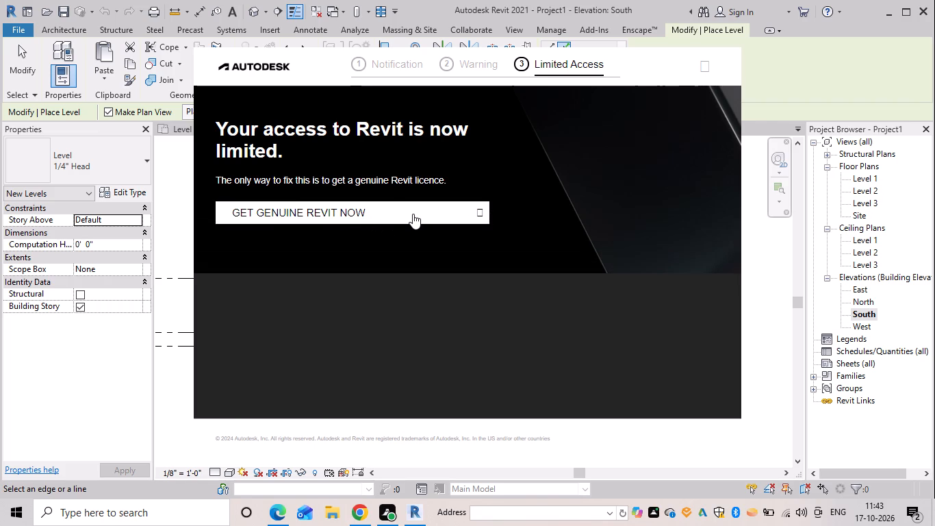
pyautogui.tripleClick(415, 212)
pyautogui.click(452, 207)
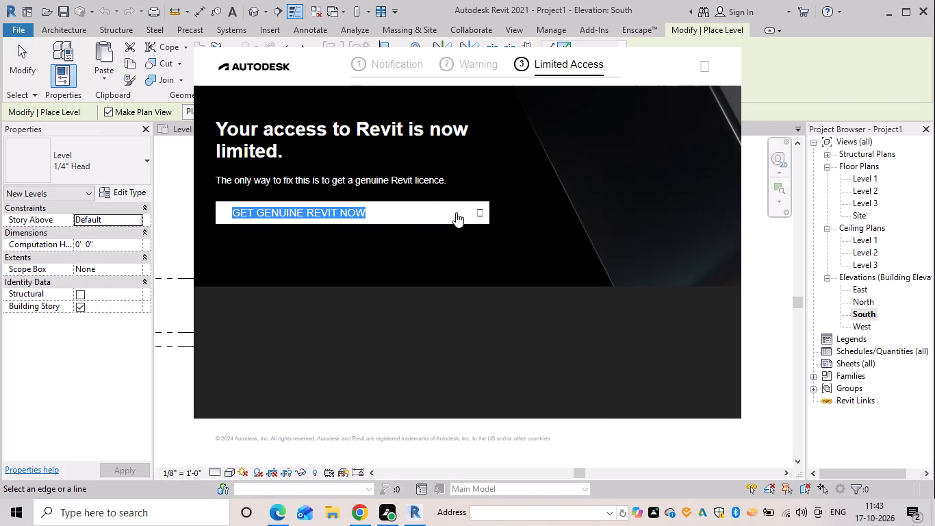
pyautogui.click(493, 245)
pyautogui.click(488, 223)
pyautogui.click(465, 226)
pyautogui.click(470, 225)
pyautogui.doubleClick(473, 215)
pyautogui.tripleClick(480, 214)
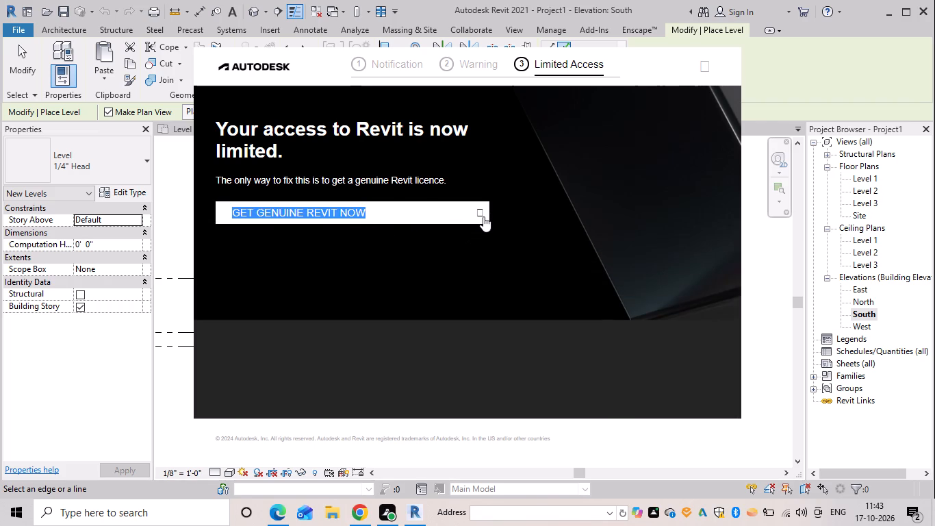
pyautogui.tripleClick(483, 215)
pyautogui.tripleClick(481, 215)
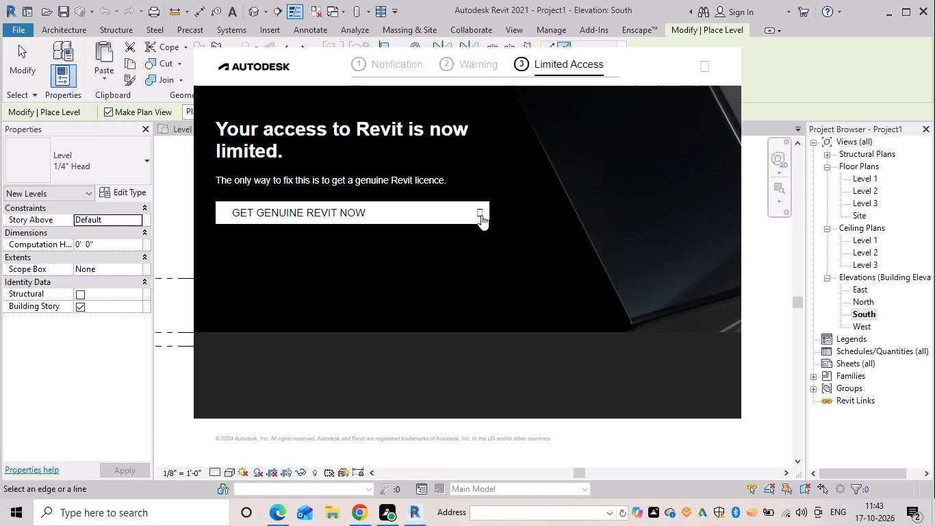
pyautogui.click(480, 214)
pyautogui.tripleClick(479, 212)
pyautogui.doubleClick(478, 212)
pyautogui.moveTo(452, 242); pyautogui.dragTo(435, 266, button='right')
pyautogui.scroll(2, 435, 266)
pyautogui.doubleClick(435, 266)
pyautogui.rightClick(435, 266)
pyautogui.click(435, 266)
pyautogui.click(429, 262)
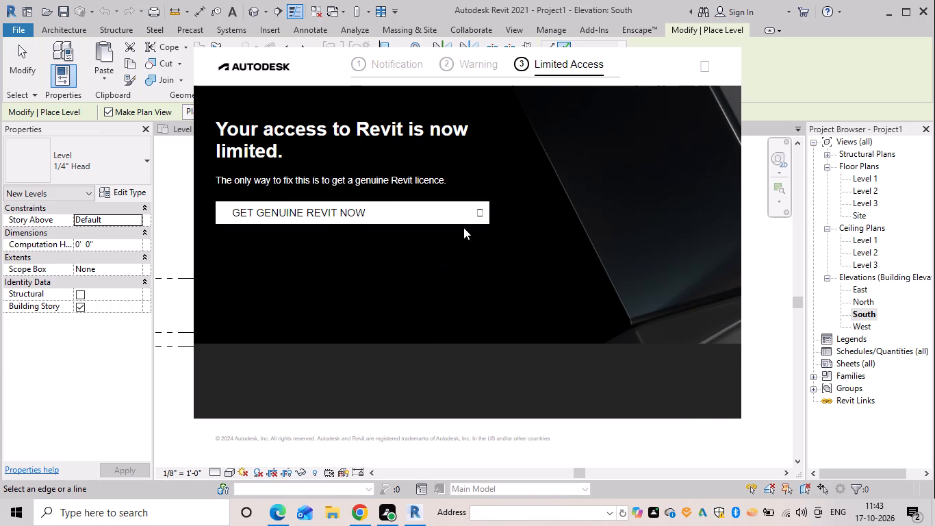
pyautogui.click(481, 197)
pyautogui.moveTo(481, 215); pyautogui.dragTo(483, 221)
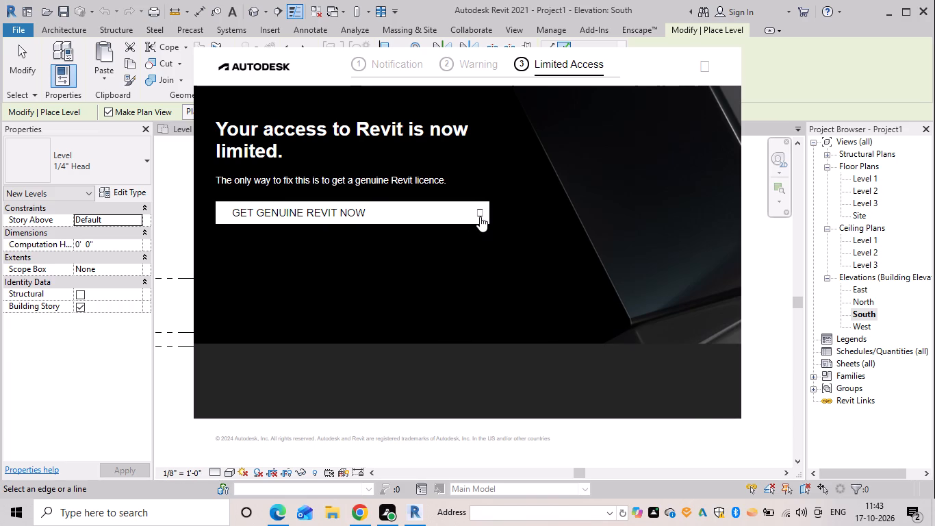
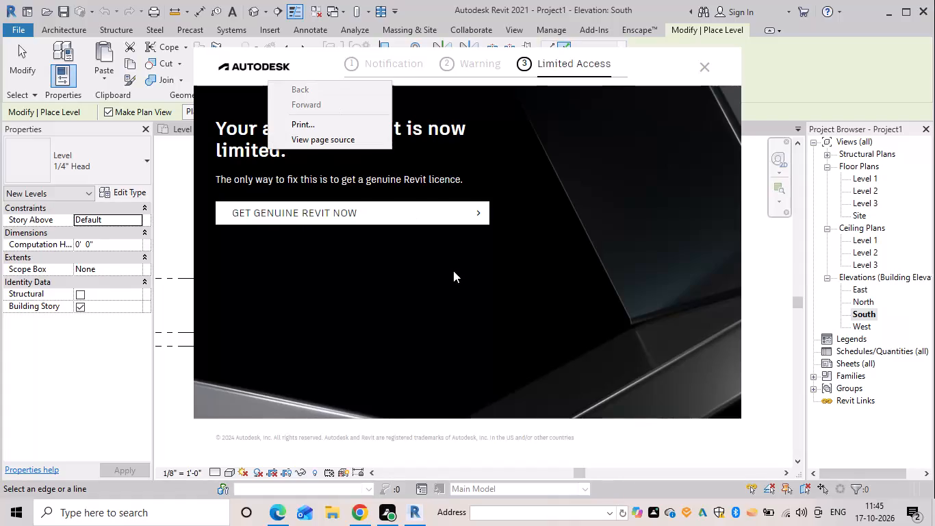
# Follow the Get Genuine Revit Now link in the limited-access licence notice again.
pyautogui.click(515, 247)
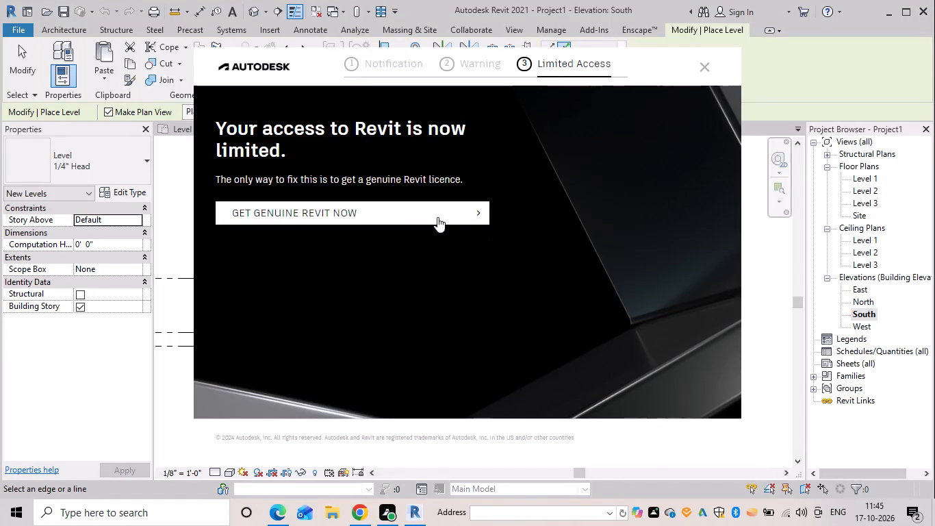
pyautogui.moveTo(444, 217); pyautogui.dragTo(461, 216)
pyautogui.click(463, 215)
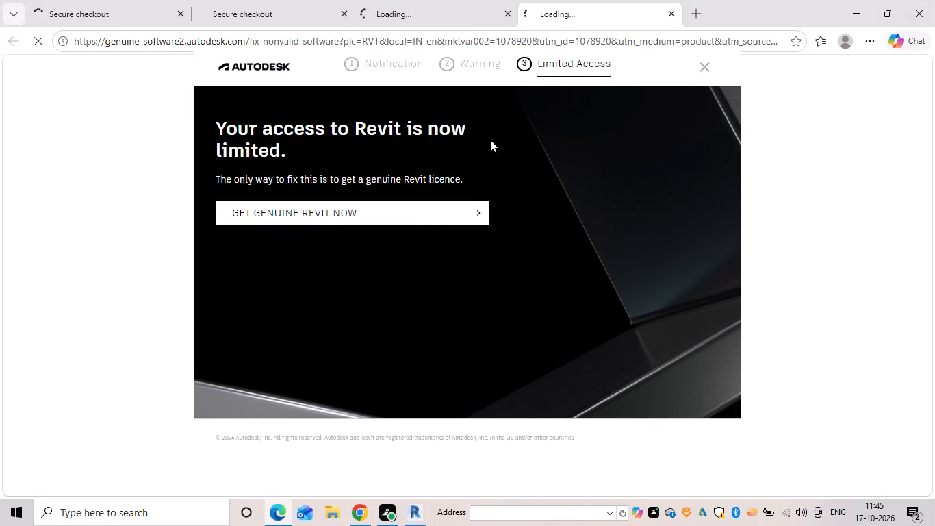
# In Microsoft Edge, close the older loading tab and both Secure checkout tabs, keeping only the newest licence page.
pyautogui.click(504, 9)
pyautogui.click(342, 13)
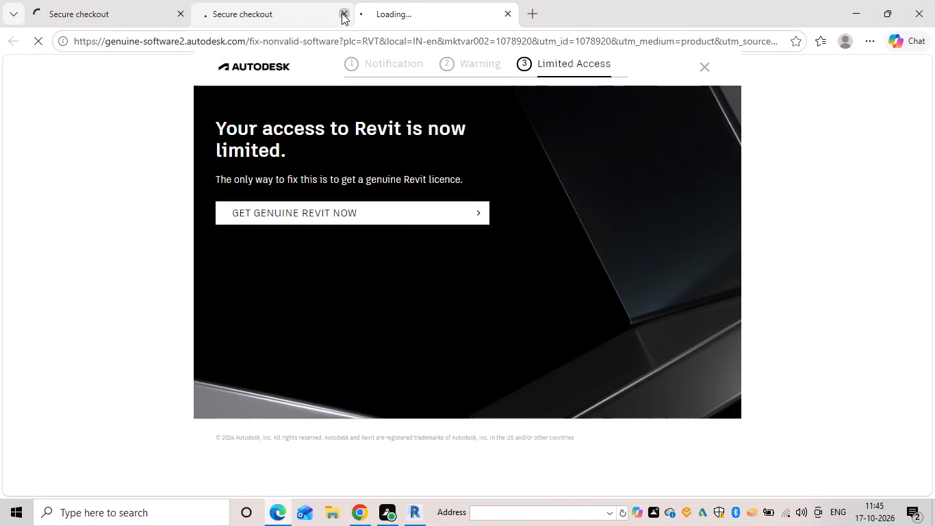
pyautogui.click(182, 12)
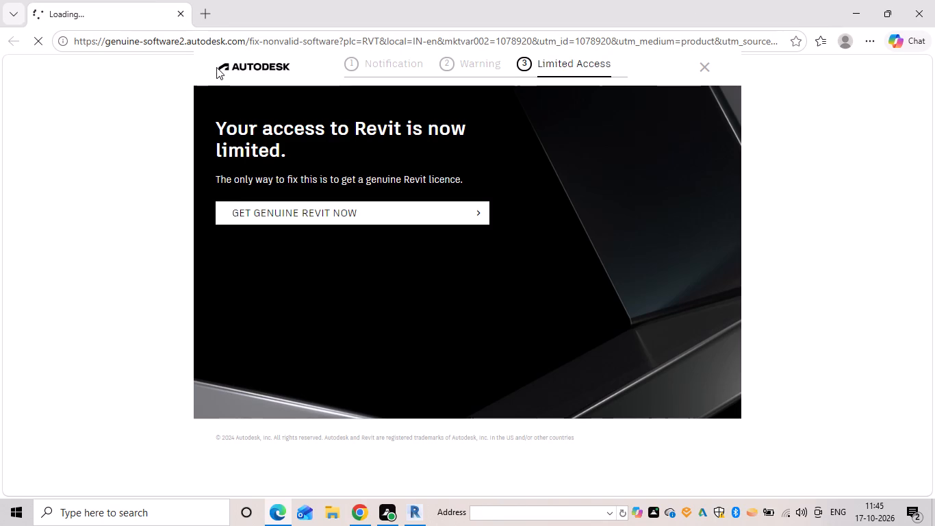
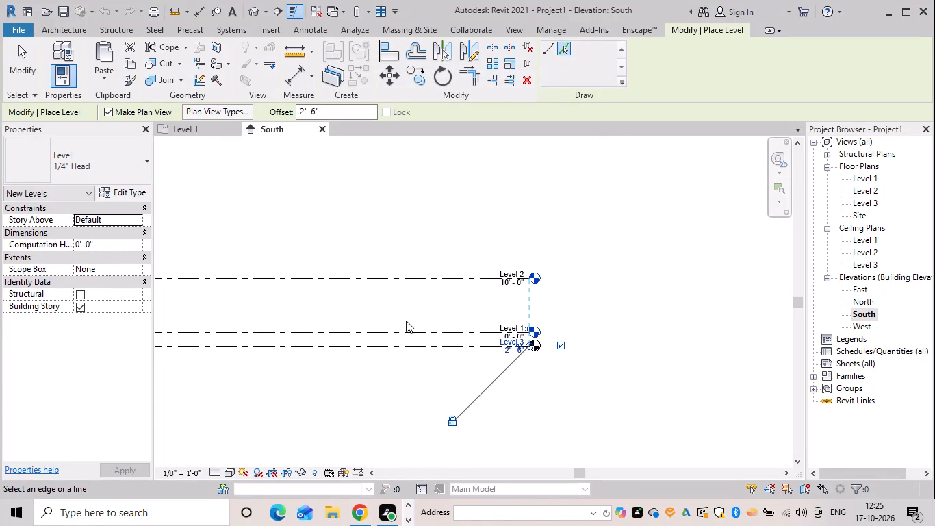
# Add a level with its plan view at a 2' 6" offset above Level 2 and finish placing levels.
pyautogui.scroll(-2, 445, 331)
pyautogui.moveTo(445, 331); pyautogui.dragTo(494, 333, button='middle')
pyautogui.press('Escape')
pyautogui.scroll(3, 407, 294)
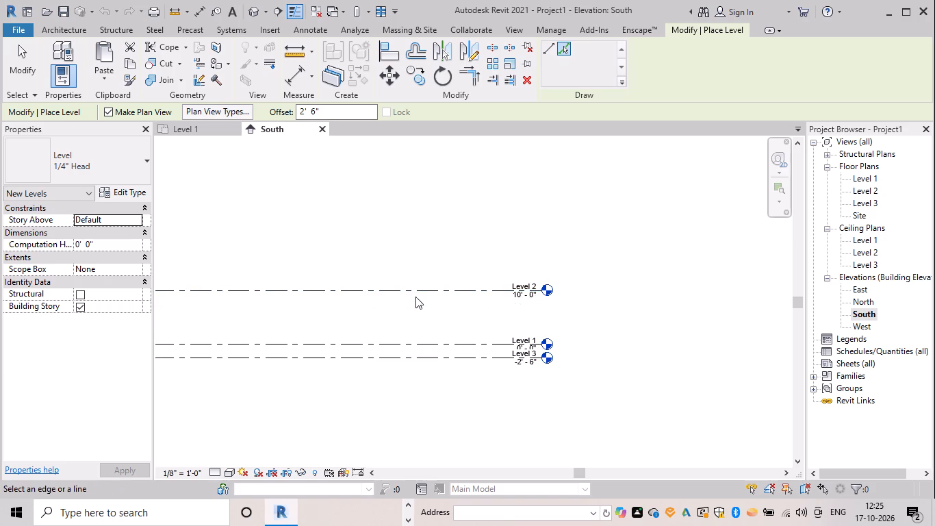
pyautogui.click(424, 286)
pyautogui.press('Escape')
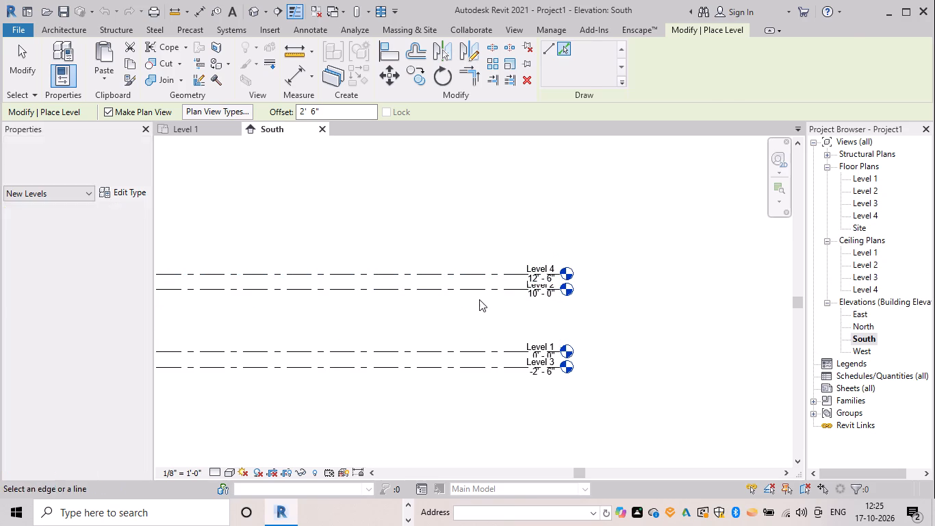
pyautogui.press('Escape')
pyautogui.press('Escape')
pyautogui.press('Escape')
pyautogui.press('Escape')
pyautogui.press('Escape')
pyautogui.press('Escape')
pyautogui.press('Escape')
pyautogui.press('Escape')
pyautogui.press('Escape')
# Open the name of Level 3, just below Level 1, for editing.
pyautogui.scroll(10, 546, 377)
pyautogui.click(546, 377)
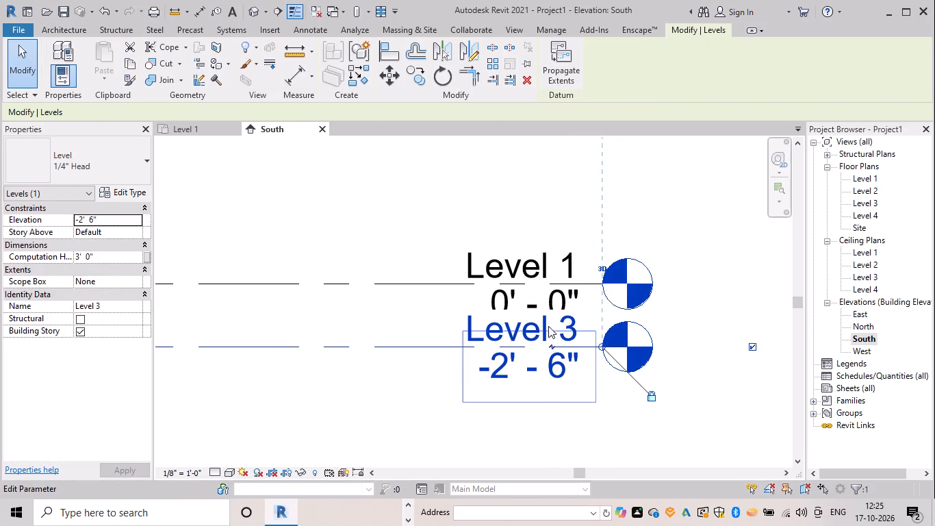
pyautogui.click(558, 333)
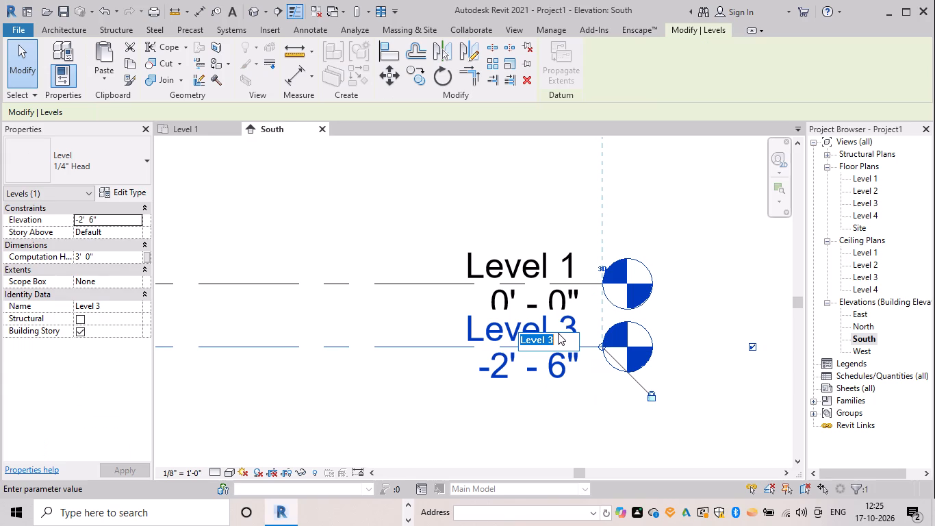
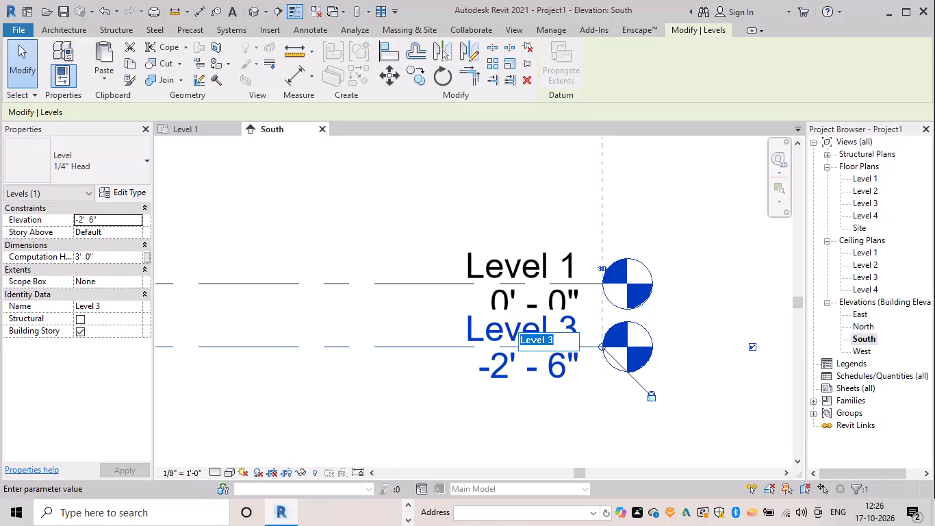
# Rename Level 3 as BASE MENT, dismissing the licence notification that interrupts the edit.
pyautogui.press('BackSpace')
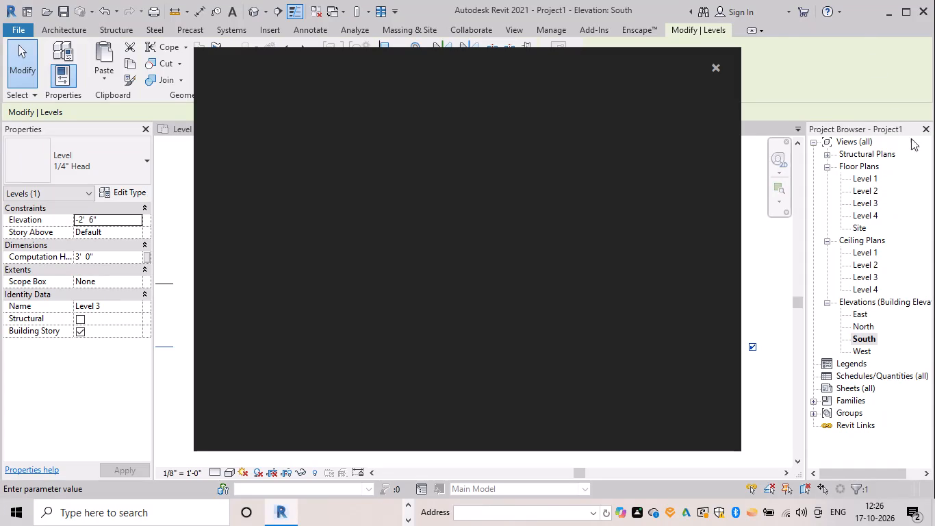
pyautogui.click(715, 63)
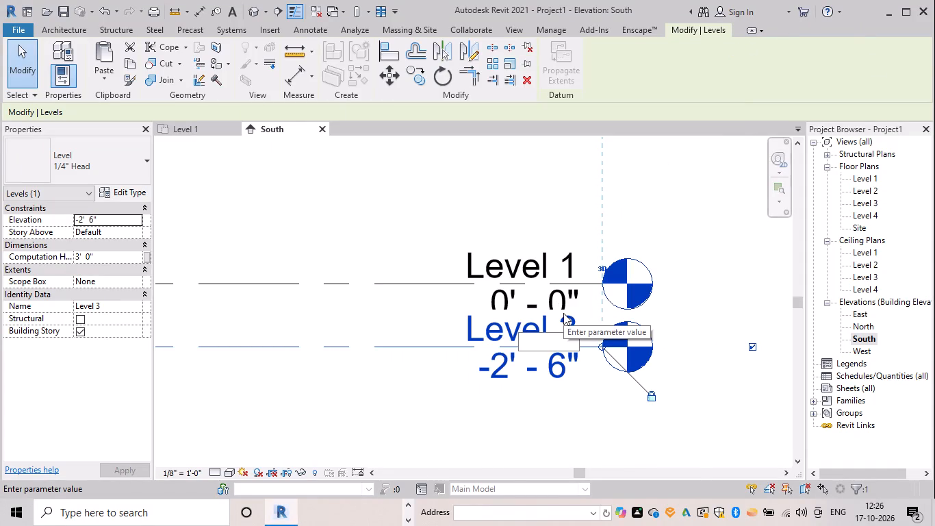
pyautogui.write('BASE MENT')
pyautogui.press('Return')
pyautogui.click(546, 341)
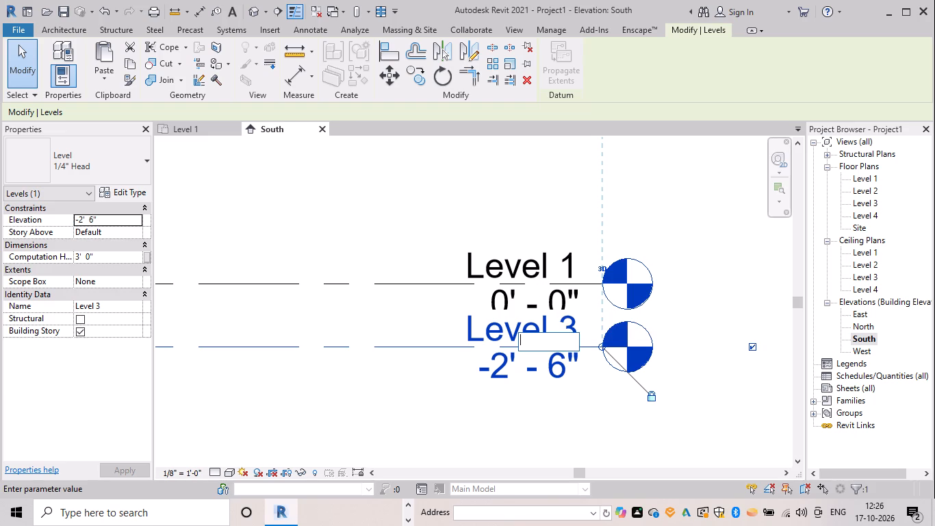
pyautogui.write('BSE')
pyautogui.press('space')
pyautogui.press('BackSpace')
pyautogui.press('BackSpace')
pyautogui.press('BackSpace')
pyautogui.write('ASE')
pyautogui.press('space')
pyautogui.write('MENT')
pyautogui.press('Return')
# Rename Level 1 as GROUND FLOOR, directly above the BASE MENT level.
pyautogui.click(543, 277)
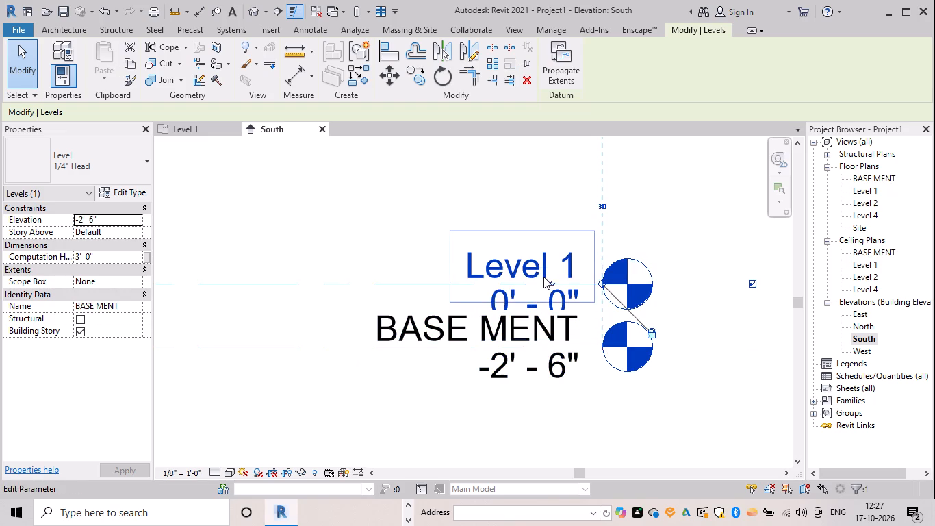
pyautogui.click(543, 277)
pyautogui.press('BackSpace')
pyautogui.write('GROUNF')
pyautogui.press('BackSpace')
pyautogui.write('D G')
pyautogui.press('BackSpace')
pyautogui.write('FLOO')
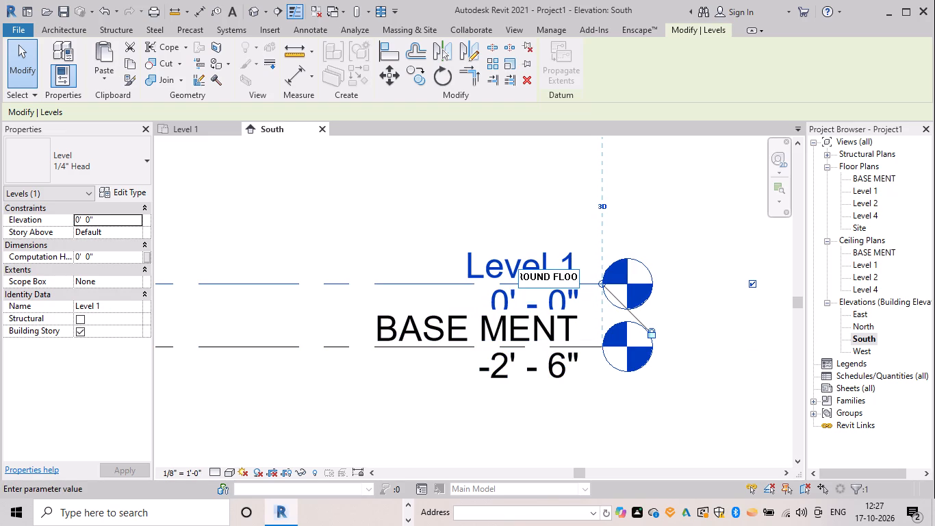
pyautogui.press('r')
pyautogui.press('Return')
# Rename Level 2 as FIRST FLOOR, undoing any accidental elbow added to its level line.
pyautogui.scroll(-2, 539, 268)
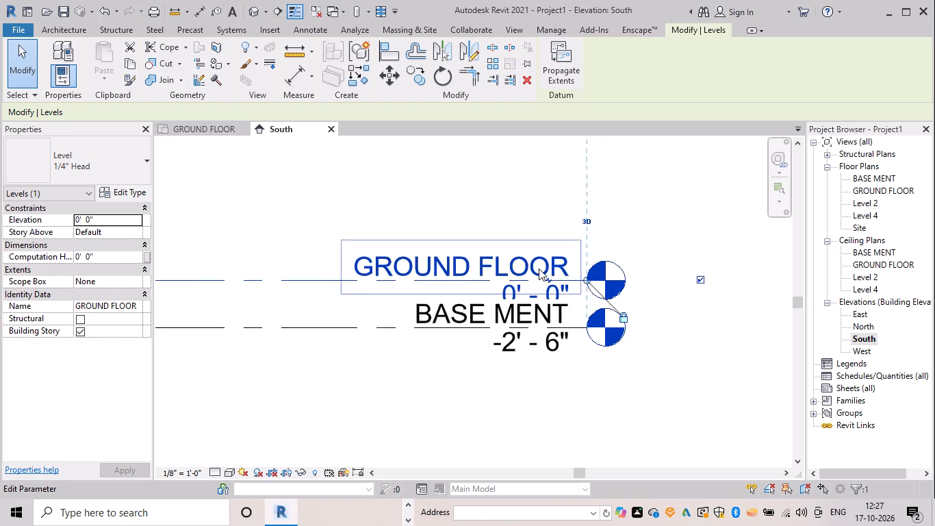
pyautogui.scroll(-2, 539, 268)
pyautogui.middleClick(539, 268)
pyautogui.scroll(-2, 539, 268)
pyautogui.moveTo(537, 271); pyautogui.dragTo(536, 331, button='middle')
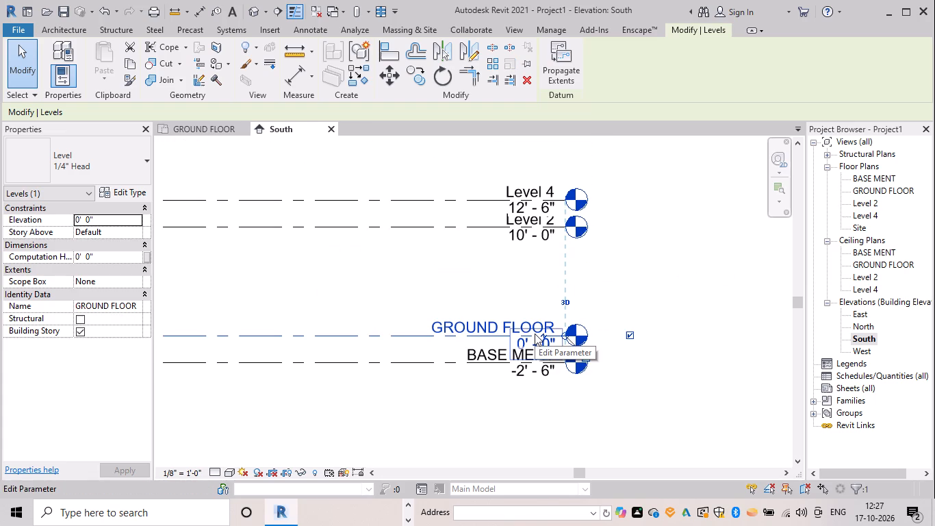
pyautogui.scroll(3, 550, 223)
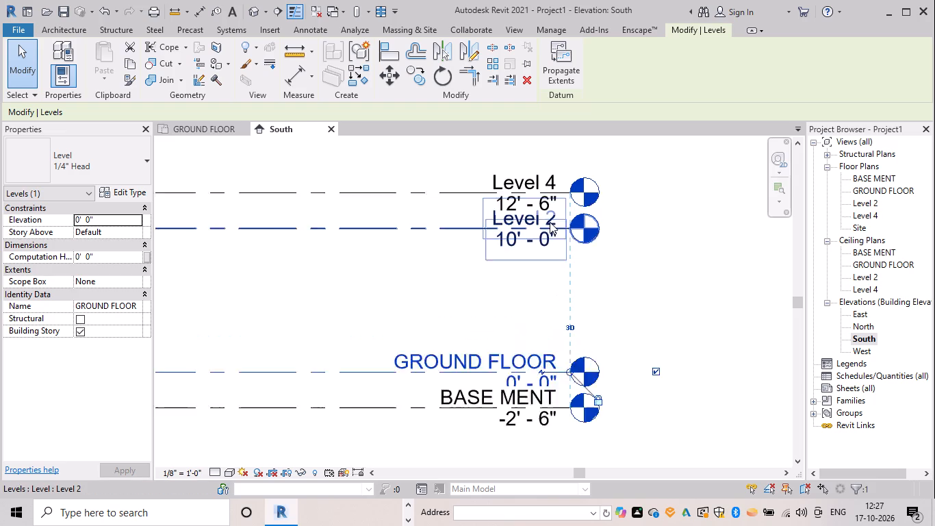
pyautogui.click(546, 221)
pyautogui.click(546, 221)
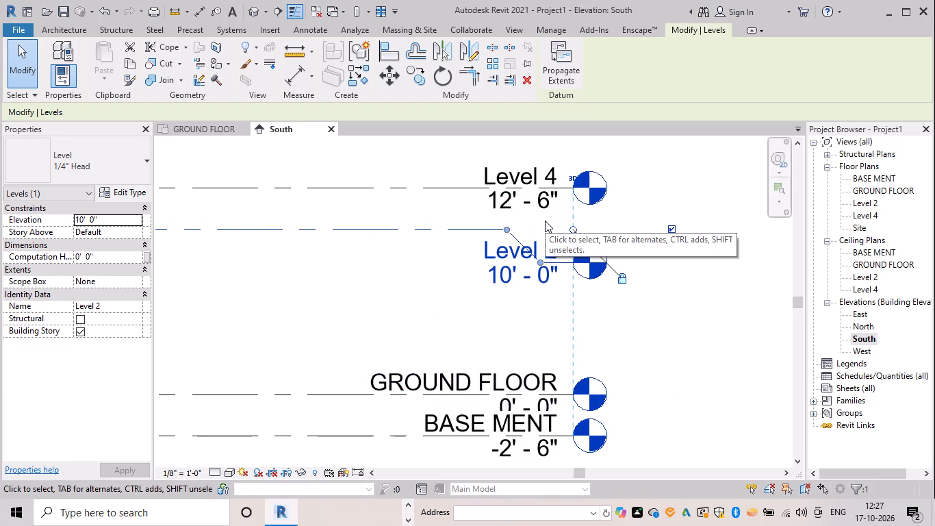
pyautogui.hotkey('ctrl', 'z')
pyautogui.click(551, 221)
pyautogui.click(551, 221)
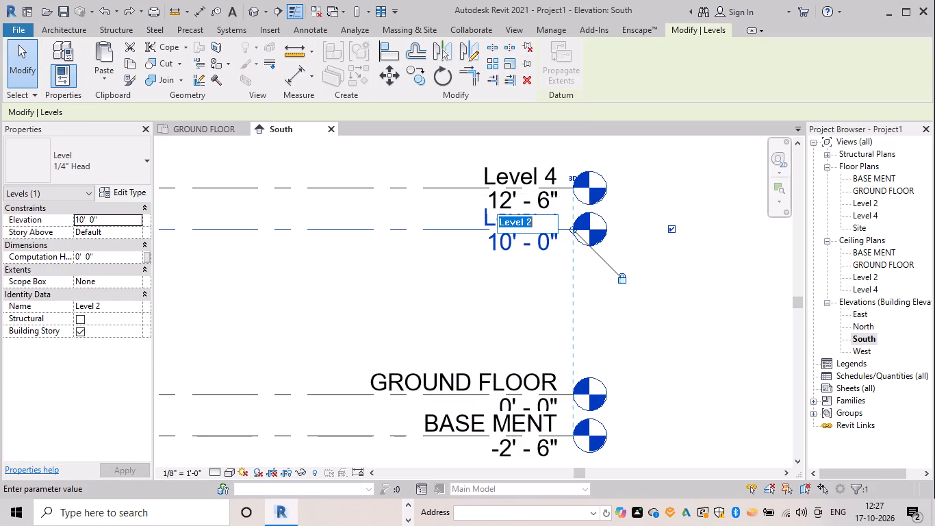
pyautogui.press('BackSpace')
pyautogui.write('FI')
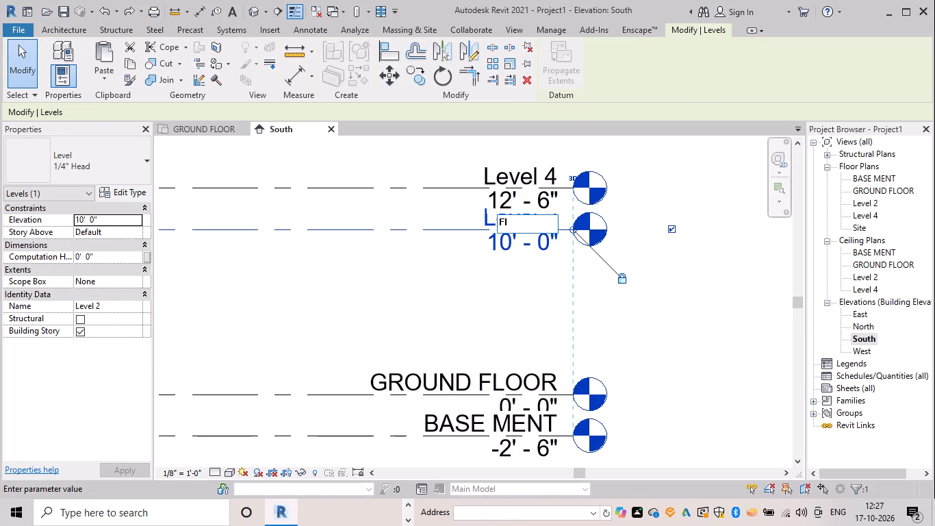
pyautogui.write('RST FLOOOR')
pyautogui.press('BackSpace')
pyautogui.press('BackSpace')
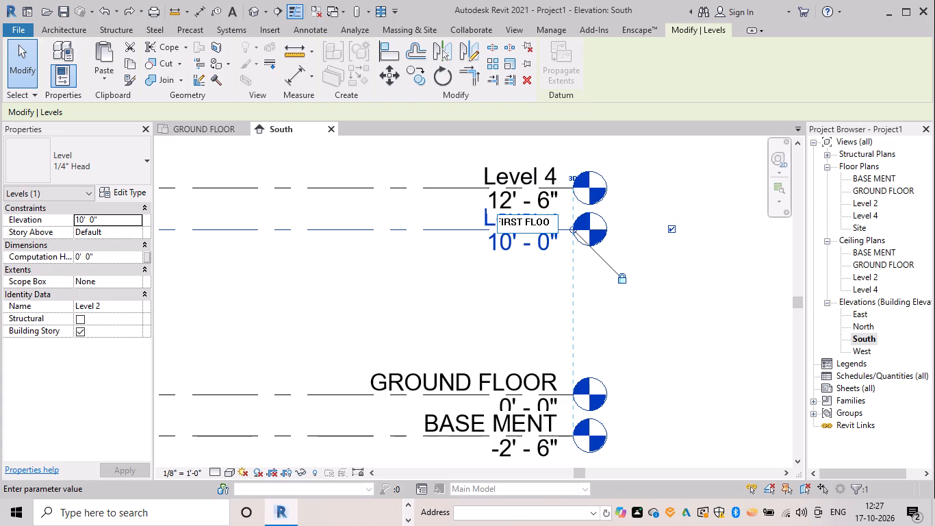
pyautogui.press('r')
pyautogui.press('Return')
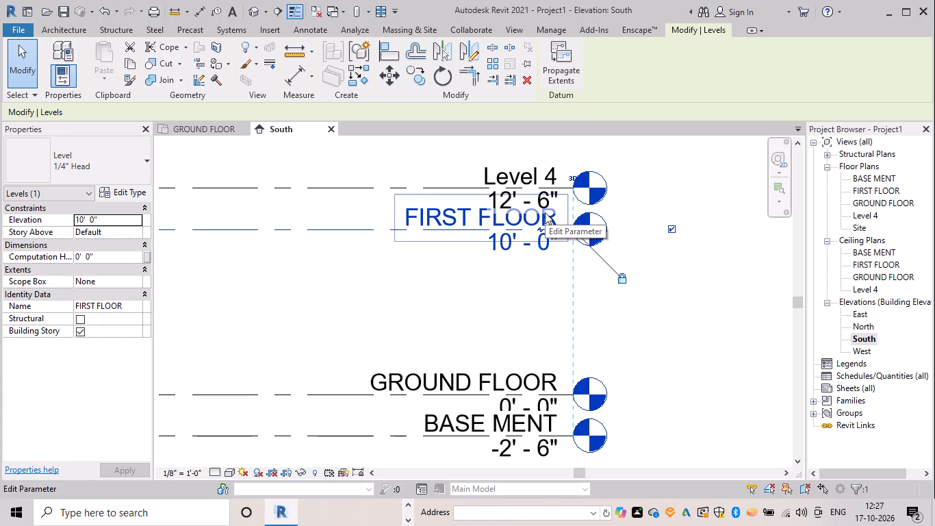
# Delete Level 4, just above FIRST FLOOR, together with its associated plan views.
pyautogui.scroll(-1, 545, 205)
pyautogui.moveTo(530, 208); pyautogui.dragTo(523, 266, button='middle')
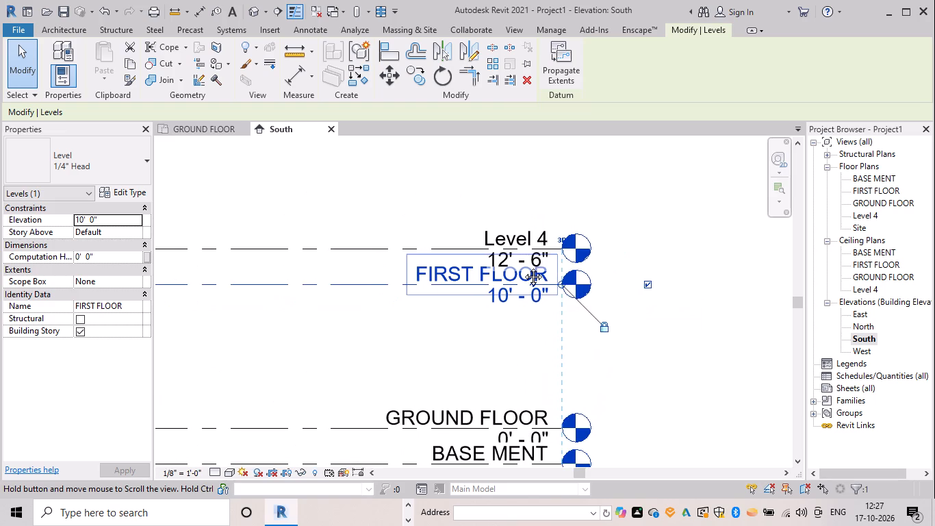
pyautogui.moveTo(523, 266); pyautogui.dragTo(529, 267, button='middle')
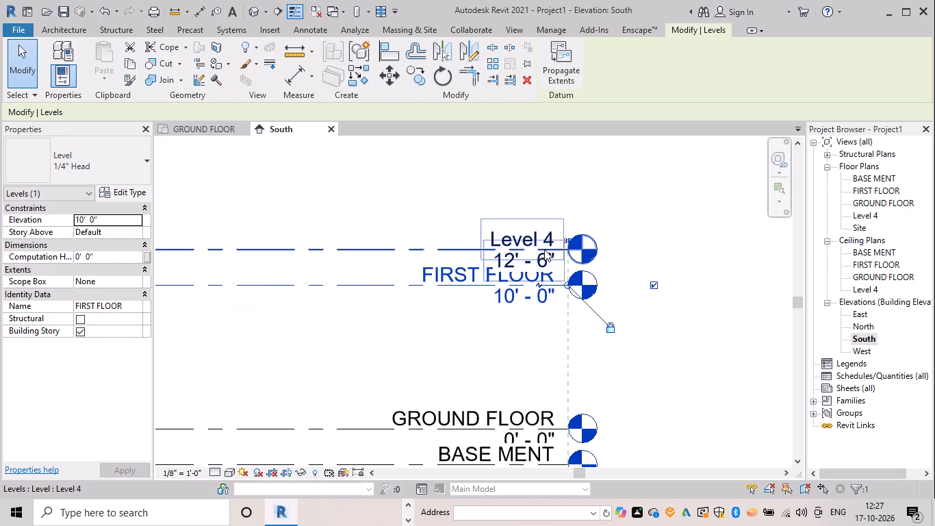
pyautogui.press('Escape')
pyautogui.click(409, 249)
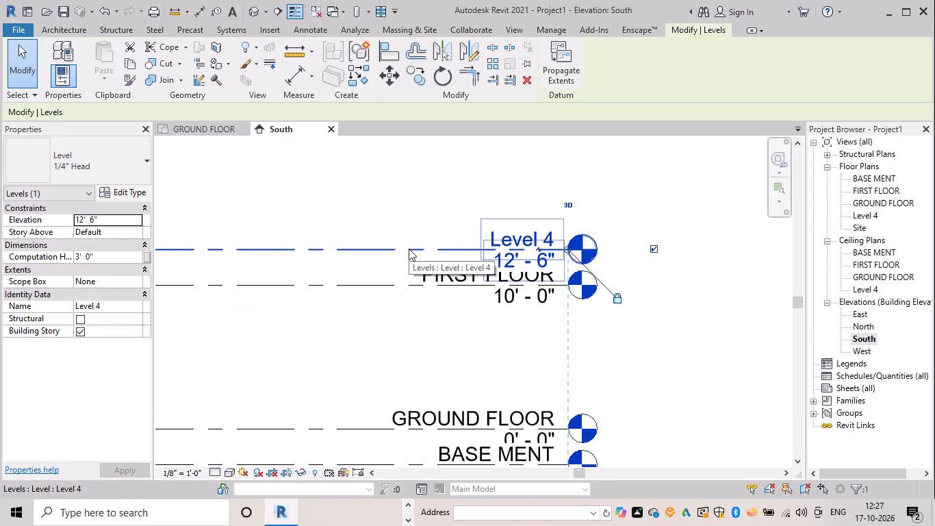
pyautogui.press('Delete')
pyautogui.click(513, 297)
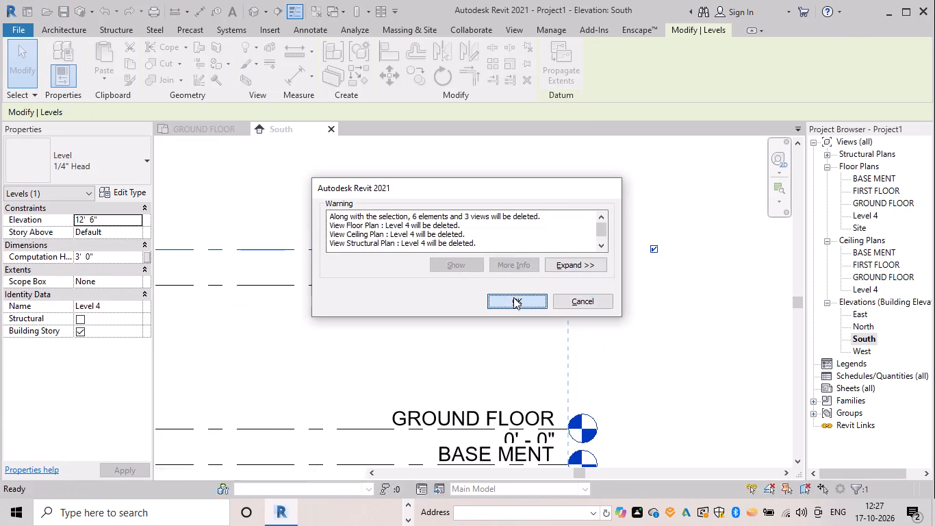
# Add a level with its plan view at a 10' 0" offset above FIRST FLOOR by picking its line.
pyautogui.write('LL')
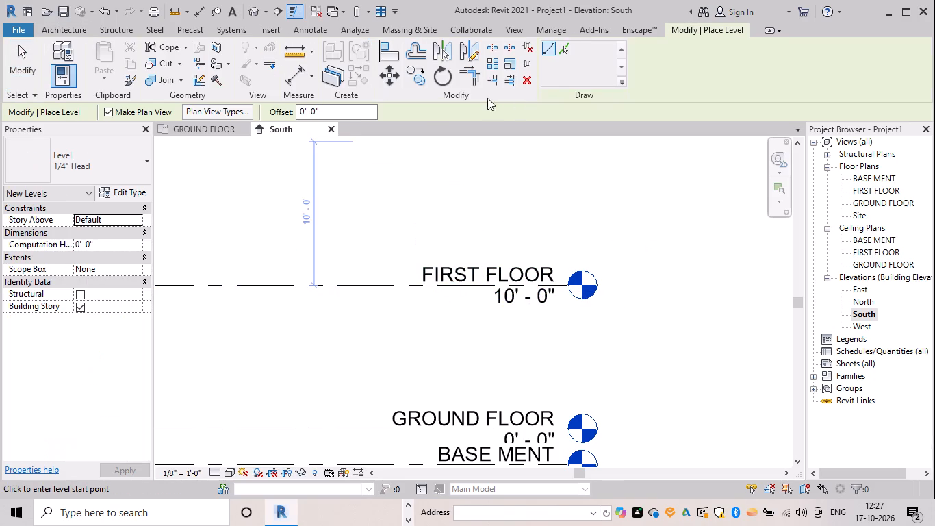
pyautogui.doubleClick(562, 51)
pyautogui.moveTo(339, 108); pyautogui.dragTo(258, 120)
pyautogui.press('BackSpace')
pyautogui.write("10'")
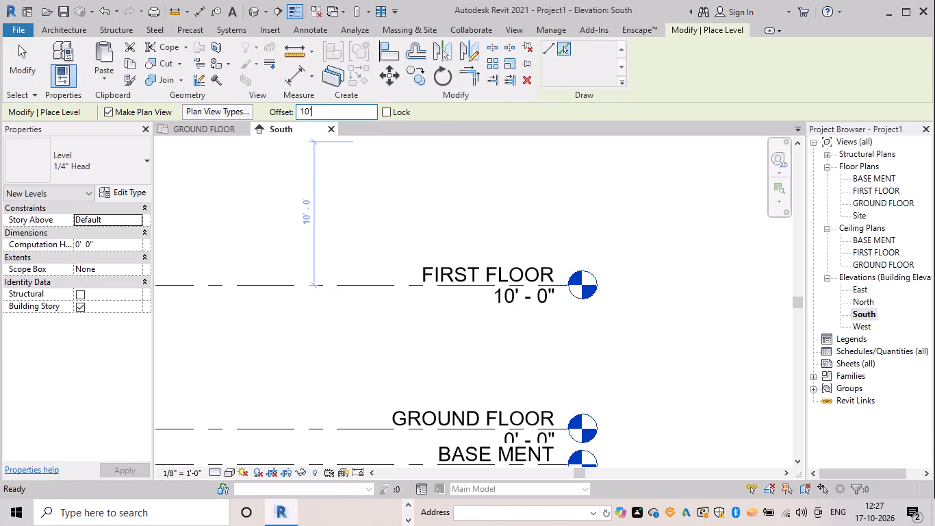
pyautogui.press('Return')
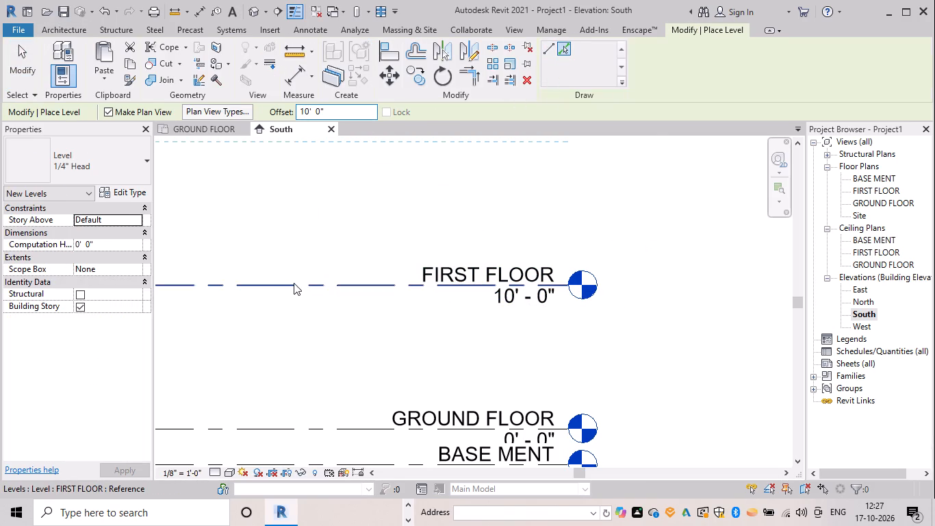
pyautogui.click(294, 283)
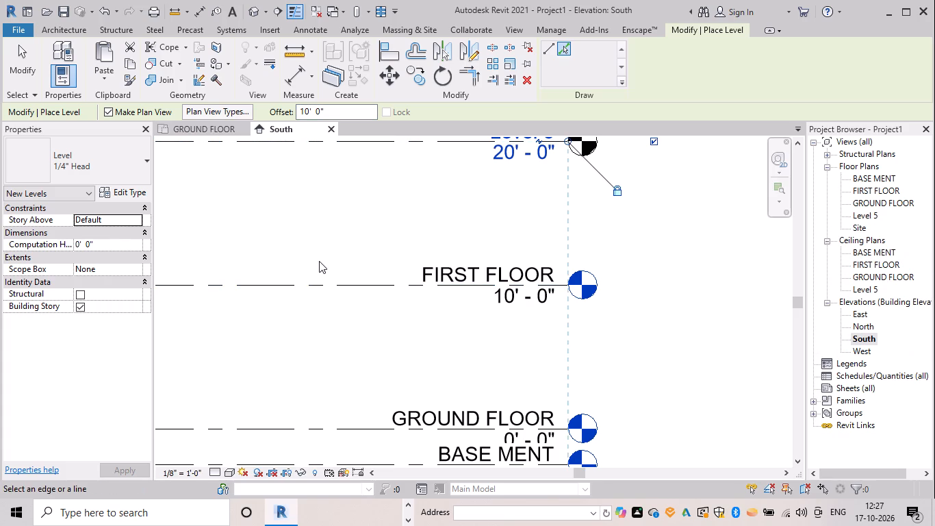
# Add a level with its plan view at an 8' 8" offset above Level 5, dismissing the licence notification.
pyautogui.scroll(-1, 318, 262)
pyautogui.moveTo(316, 263); pyautogui.dragTo(446, 317, button='middle')
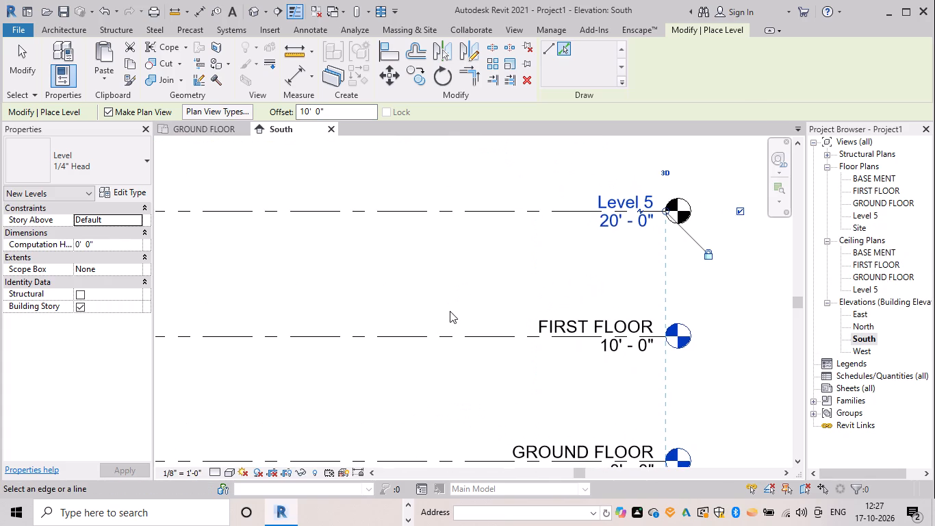
pyautogui.moveTo(715, 63); pyautogui.dragTo(712, 69)
pyautogui.scroll(-3, 311, 260)
pyautogui.moveTo(340, 264); pyautogui.dragTo(352, 285, button='middle')
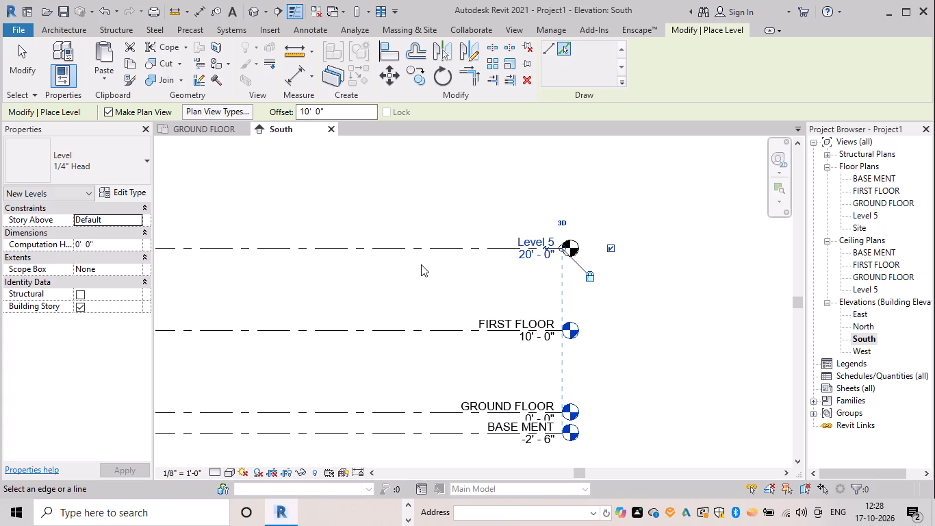
pyautogui.press('space')
pyautogui.press('space')
pyautogui.moveTo(342, 114); pyautogui.dragTo(305, 108)
pyautogui.moveTo(305, 108); pyautogui.dragTo(261, 108)
pyautogui.press('BackSpace')
pyautogui.write("8'")
pyautogui.write('8"')
pyautogui.press('Return')
pyautogui.click(311, 245)
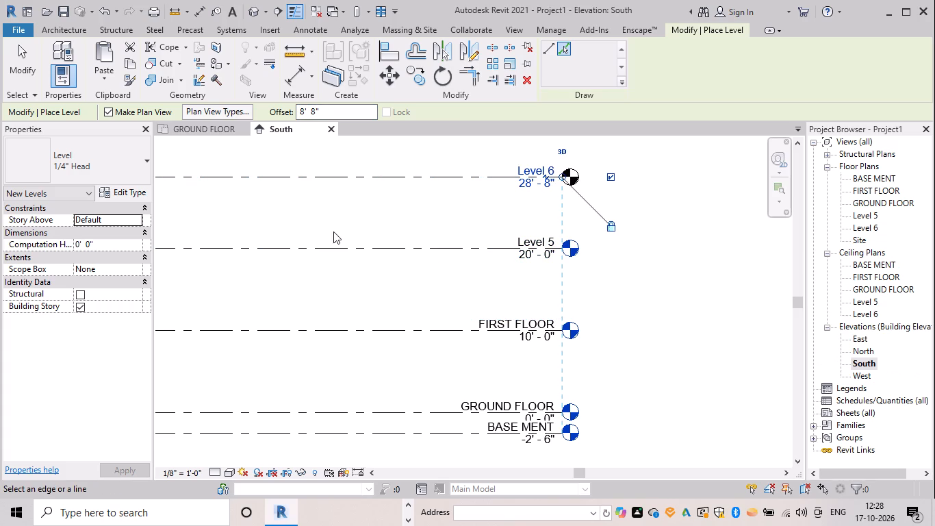
# Add a level with its plan view at a 3' 0" offset above Level 6.
pyautogui.moveTo(401, 189); pyautogui.dragTo(422, 275, button='middle')
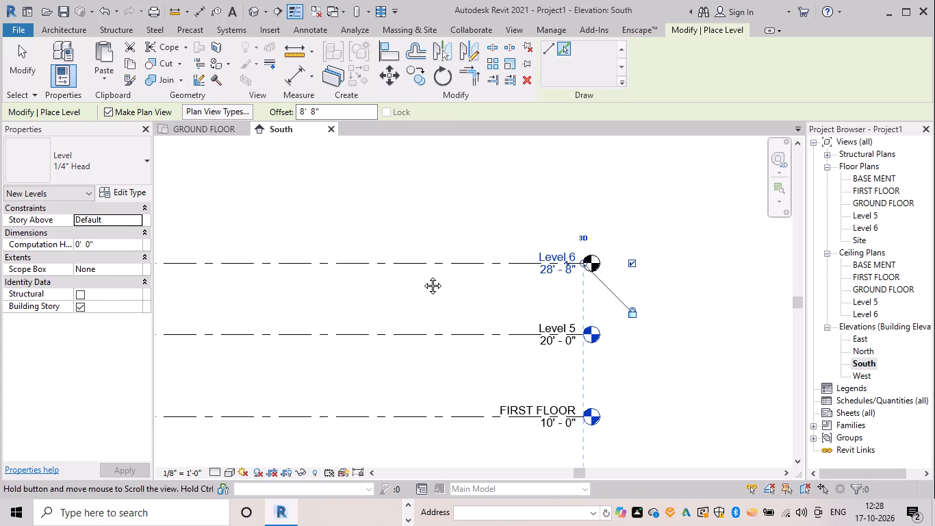
pyautogui.moveTo(422, 275); pyautogui.dragTo(422, 272, button='middle')
pyautogui.scroll(-3, 423, 255)
pyautogui.middleClick(423, 255)
pyautogui.scroll(1, 423, 255)
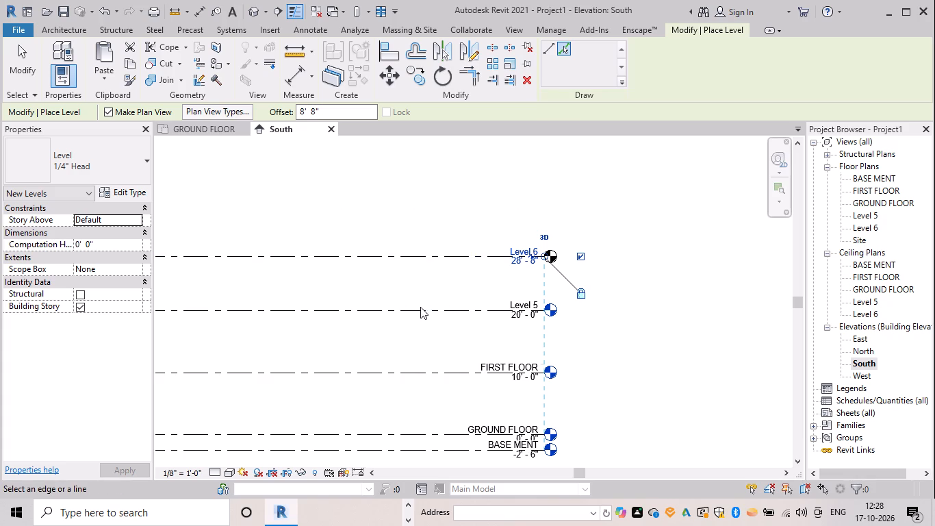
pyautogui.moveTo(329, 116); pyautogui.dragTo(272, 114)
pyautogui.press('BackSpace')
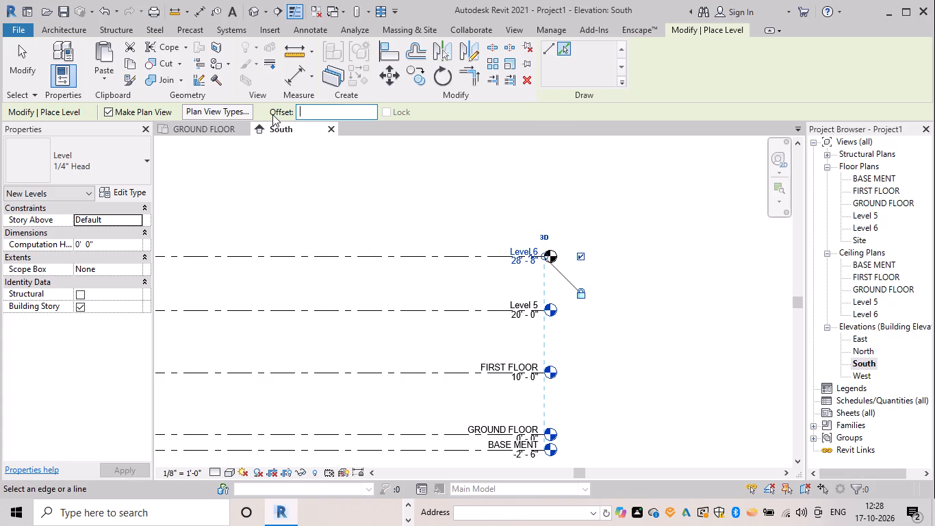
pyautogui.write("3'")
pyautogui.press('Return')
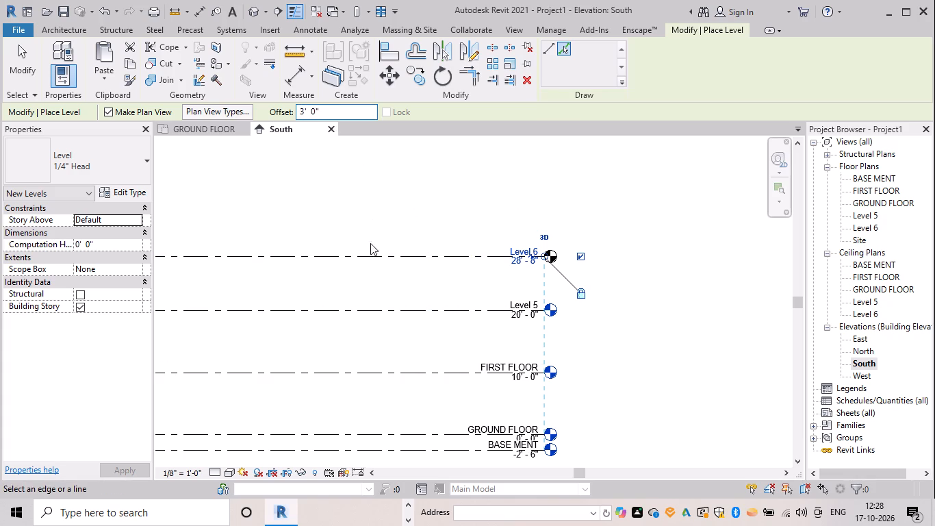
pyautogui.click(371, 253)
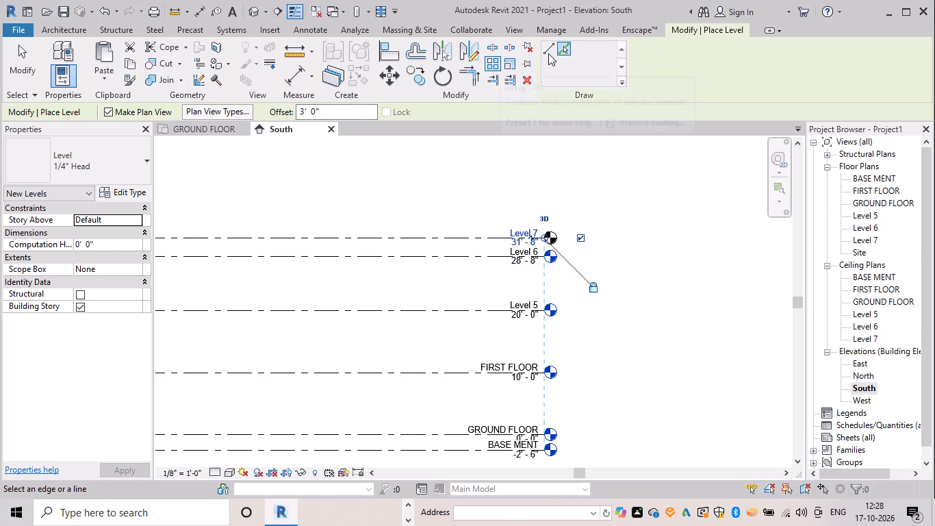
# End level placement and rename Level 5, the level above FIRST FLOOR, as SECOND FLOOR.
pyautogui.click(454, 177)
pyautogui.press('Escape')
pyautogui.moveTo(635, 359); pyautogui.dragTo(652, 322, button='middle')
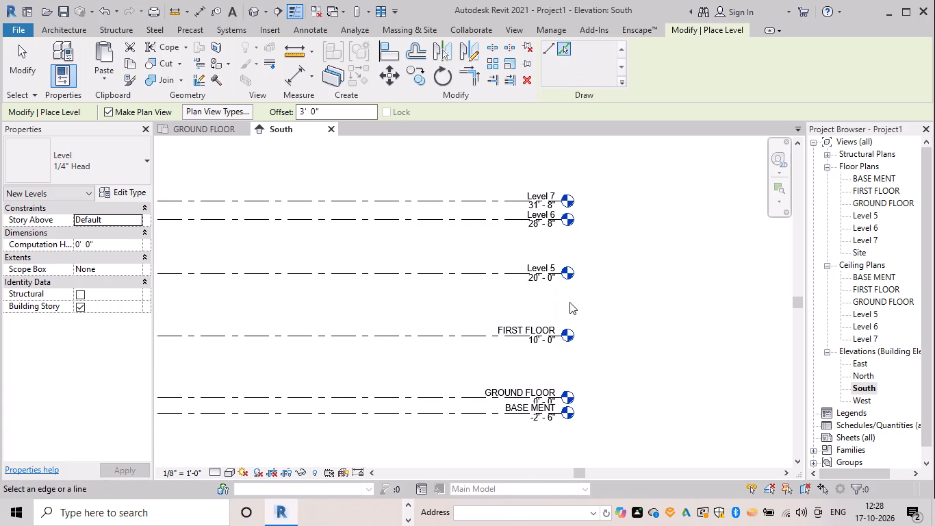
pyautogui.scroll(5, 565, 291)
pyautogui.press('Escape')
pyautogui.press('Escape')
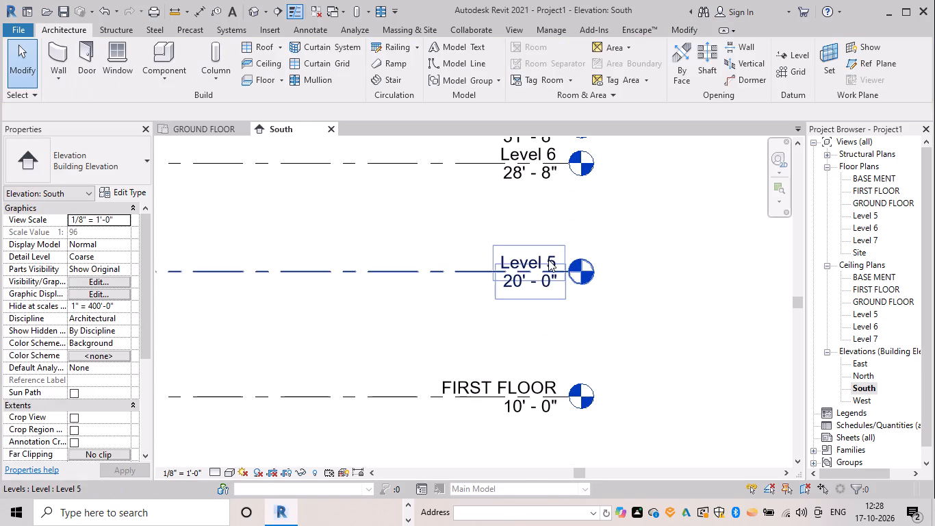
pyautogui.click(548, 260)
pyautogui.click(548, 260)
pyautogui.press('BackSpace')
pyautogui.write('SECOND FLOOR')
pyautogui.press('Return')
# Rename Level 6, the level directly above SECOND FLOOR, as SLAB 1.
pyautogui.moveTo(545, 245); pyautogui.dragTo(537, 260, button='middle')
pyautogui.scroll(-1, 544, 245)
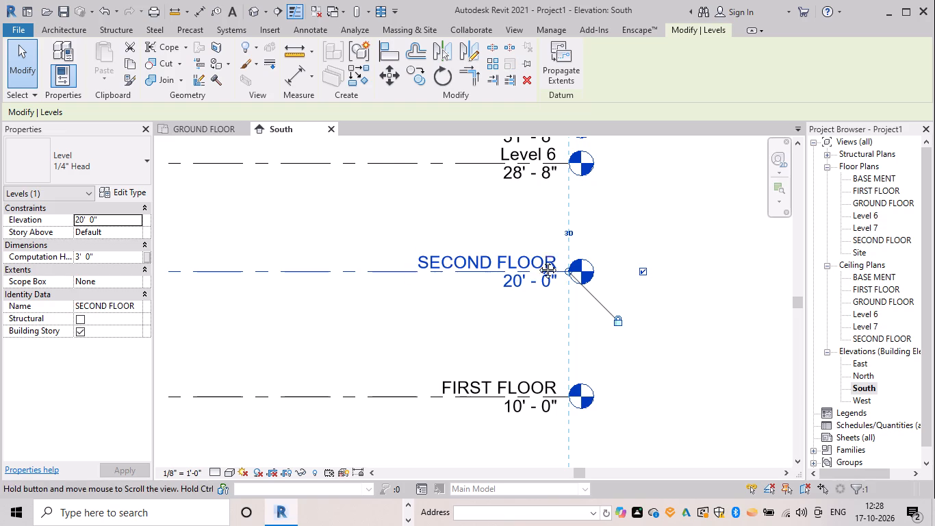
pyautogui.moveTo(537, 260); pyautogui.dragTo(537, 274, button='middle')
pyautogui.scroll(3, 528, 188)
pyautogui.moveTo(543, 192); pyautogui.dragTo(548, 203)
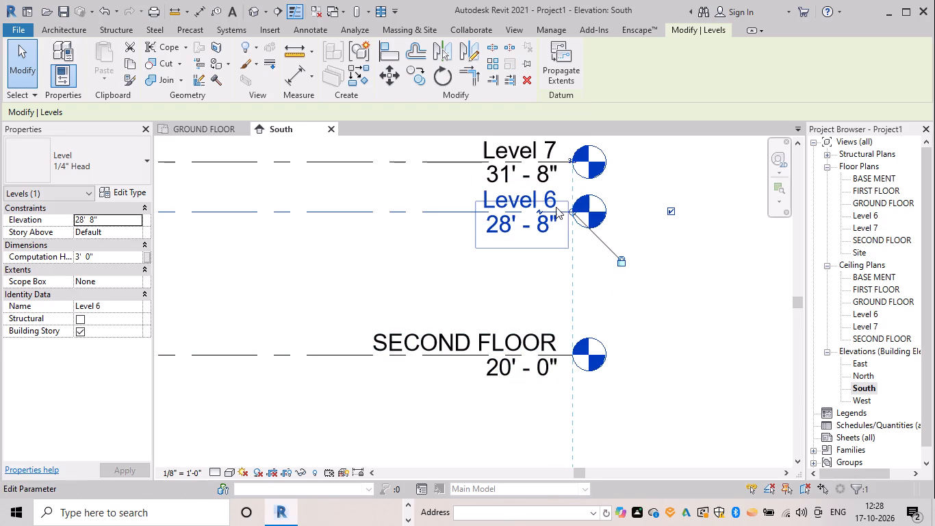
pyautogui.click(556, 206)
pyautogui.press('BackSpace')
pyautogui.write('SLAB 1')
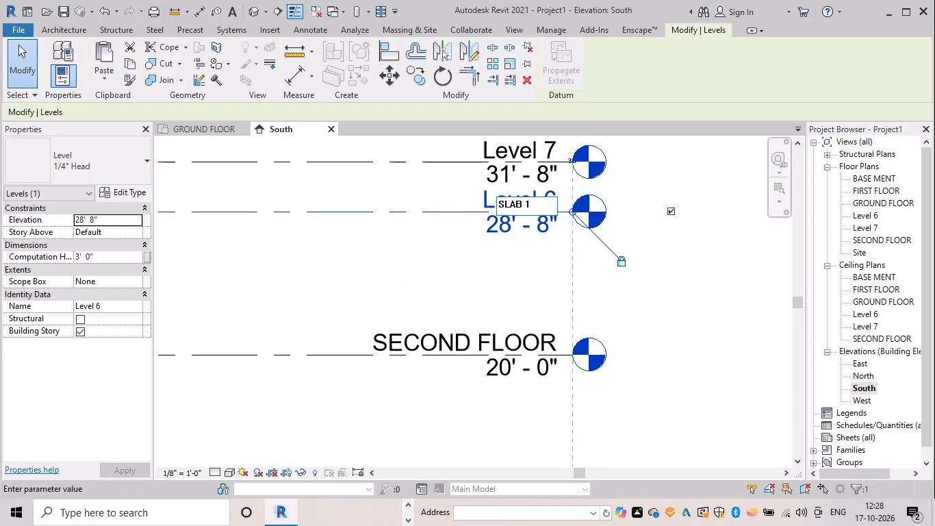
pyautogui.press('Return')
# Rename Level 7, the topmost level above SLAB 1, as SLAB 2.
pyautogui.click(536, 142)
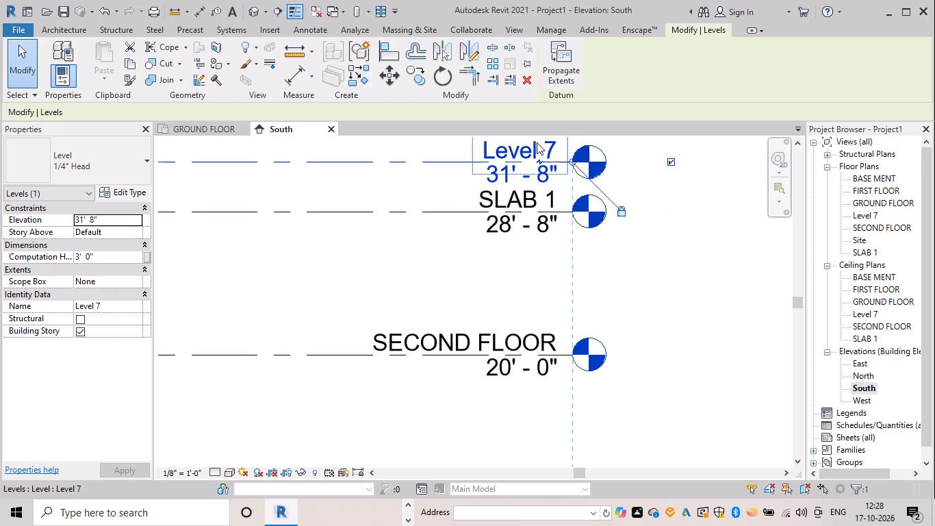
pyautogui.click(559, 145)
pyautogui.press('BackSpace')
pyautogui.write('SLAB 2')
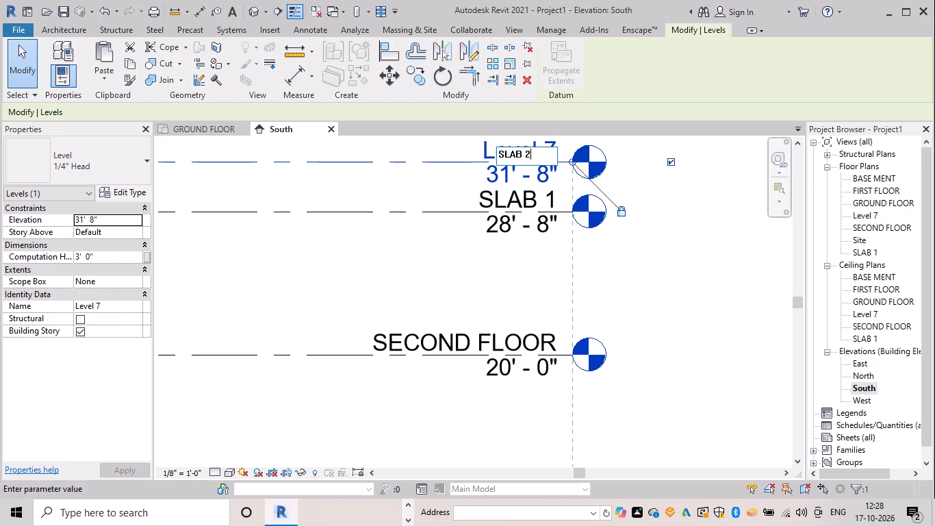
pyautogui.press('Return')
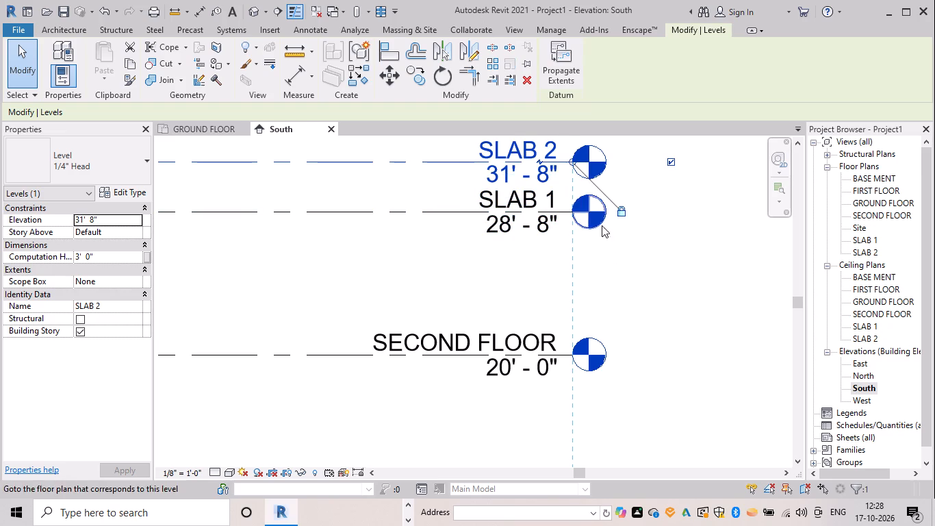
# Set the detail level of the South elevation view to Fine.
pyautogui.scroll(-3, 602, 225)
pyautogui.moveTo(606, 232); pyautogui.dragTo(611, 246, button='middle')
pyautogui.scroll(1, 611, 246)
pyautogui.scroll(-1, 636, 232)
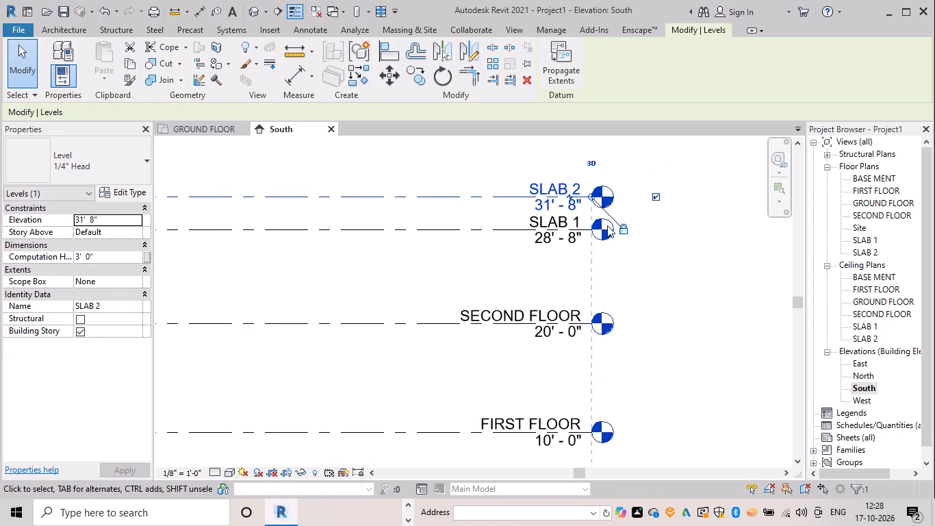
pyautogui.click(225, 475)
pyautogui.click(220, 420)
pyautogui.click(216, 469)
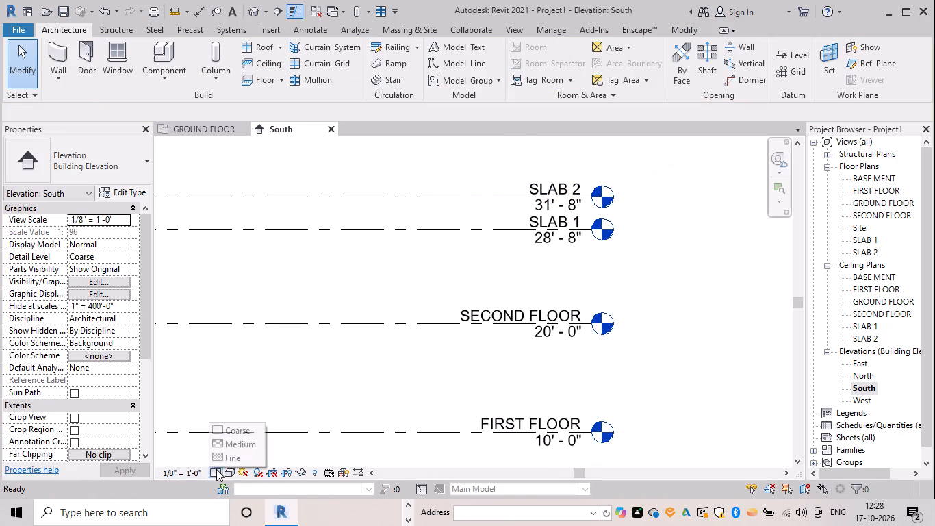
pyautogui.click(218, 457)
pyautogui.press('Escape')
# Open the BASE MENT floor plan view, dismissing the licence notification.
pyautogui.scroll(-2, 595, 325)
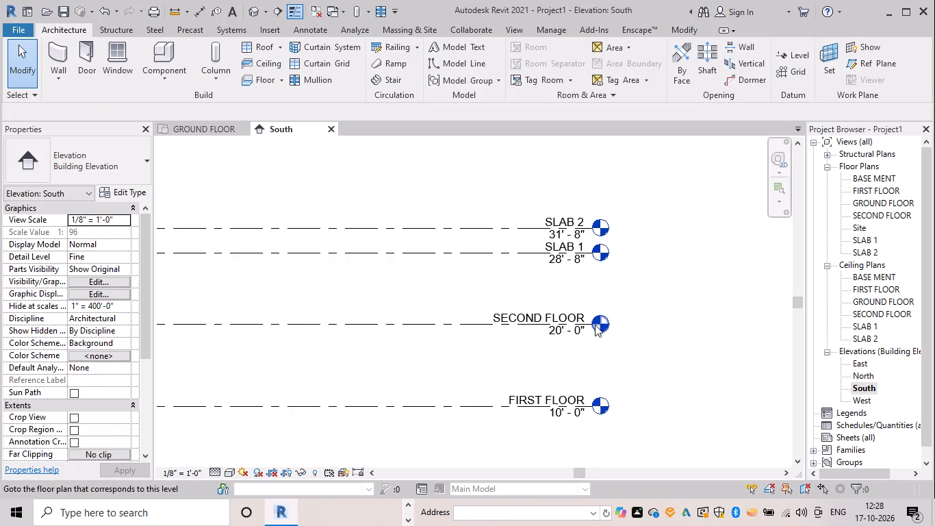
pyautogui.scroll(-1, 595, 325)
pyautogui.scroll(-2, 444, 333)
pyautogui.moveTo(474, 330); pyautogui.dragTo(650, 277, button='middle')
pyautogui.moveTo(583, 290); pyautogui.dragTo(511, 284, button='middle')
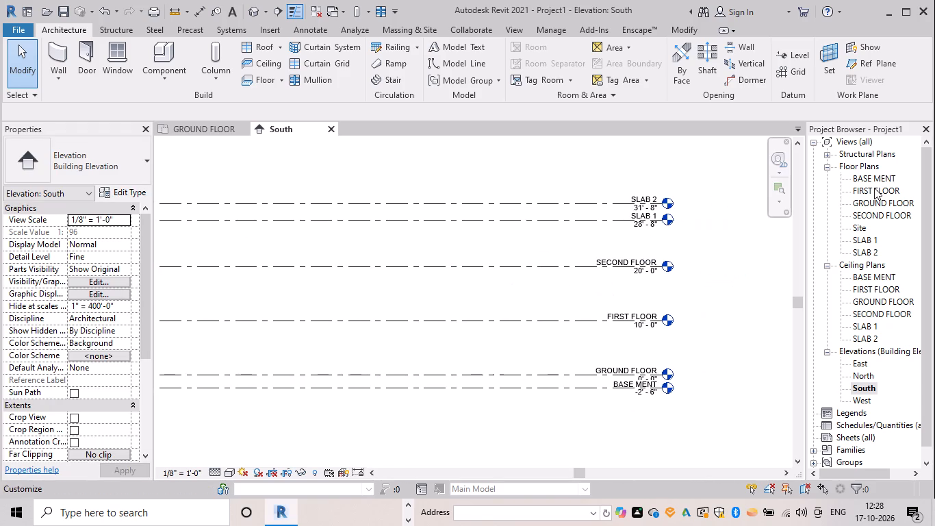
pyautogui.click(883, 170)
pyautogui.click(883, 173)
pyautogui.click(883, 175)
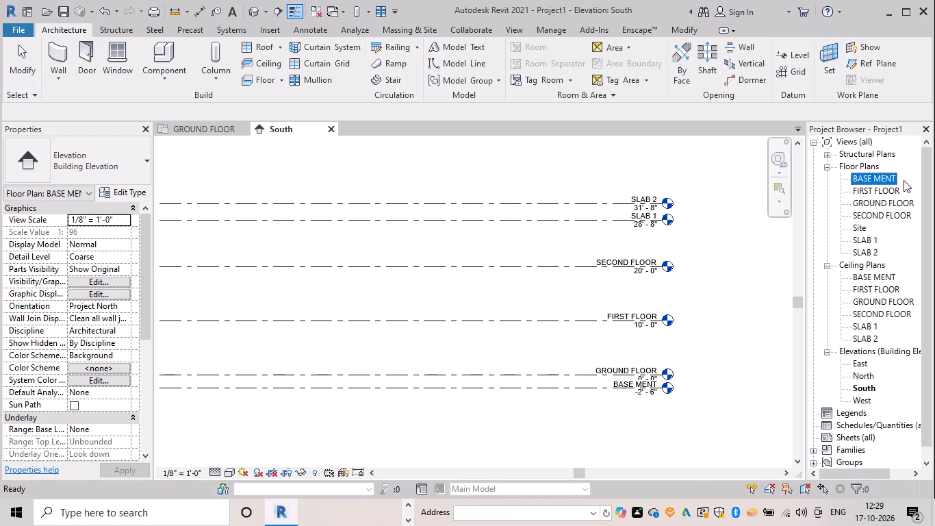
pyautogui.click(907, 164)
pyautogui.doubleClick(892, 174)
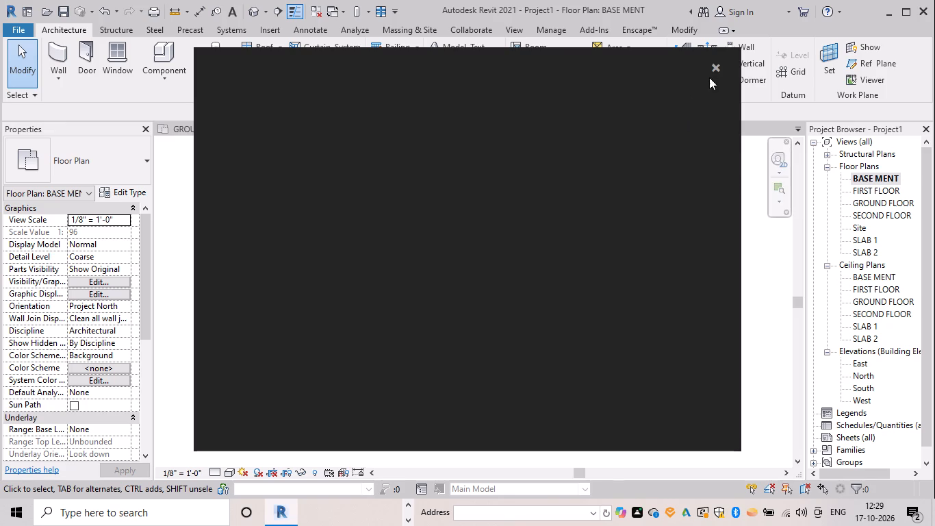
pyautogui.click(714, 66)
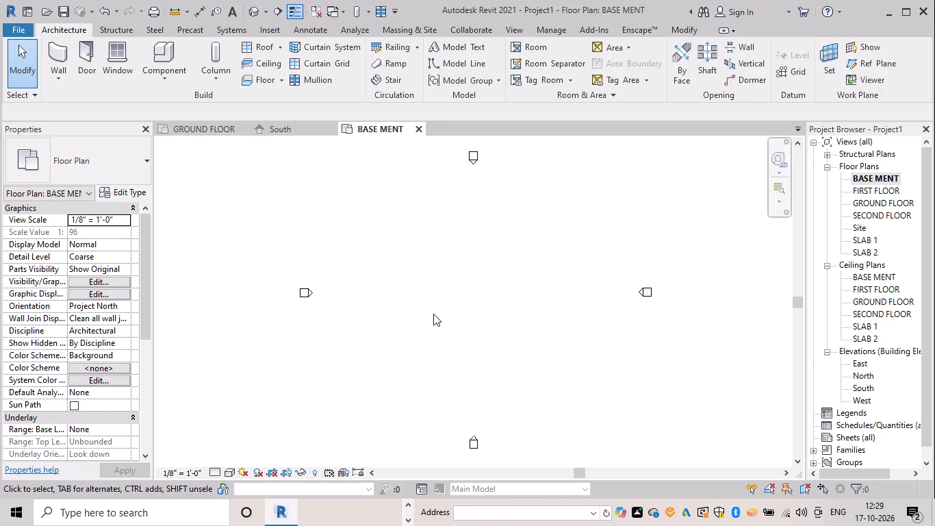
# Create a Generic - 12" floor on BASE MENT from a rectangular boundary about 32' 0" wide by 36' 0" high, between the elevation markers.
pyautogui.click(255, 74)
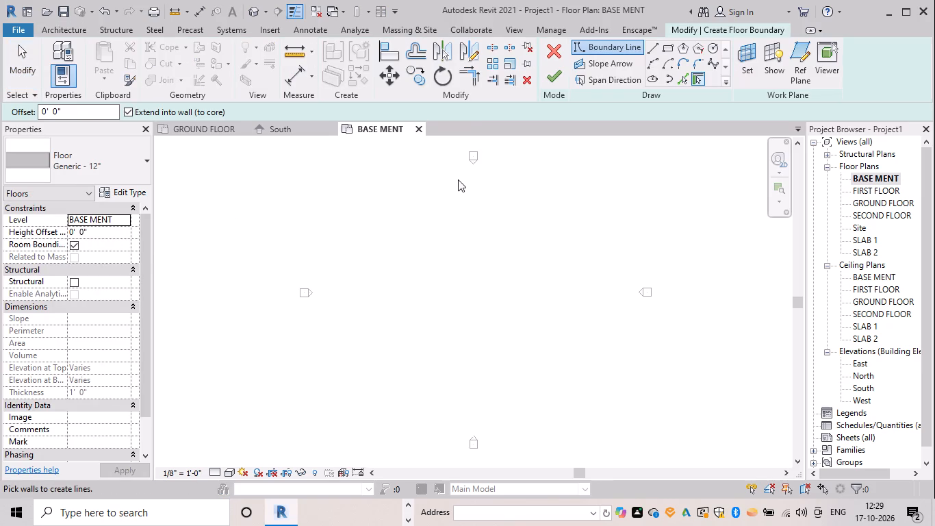
pyautogui.click(669, 46)
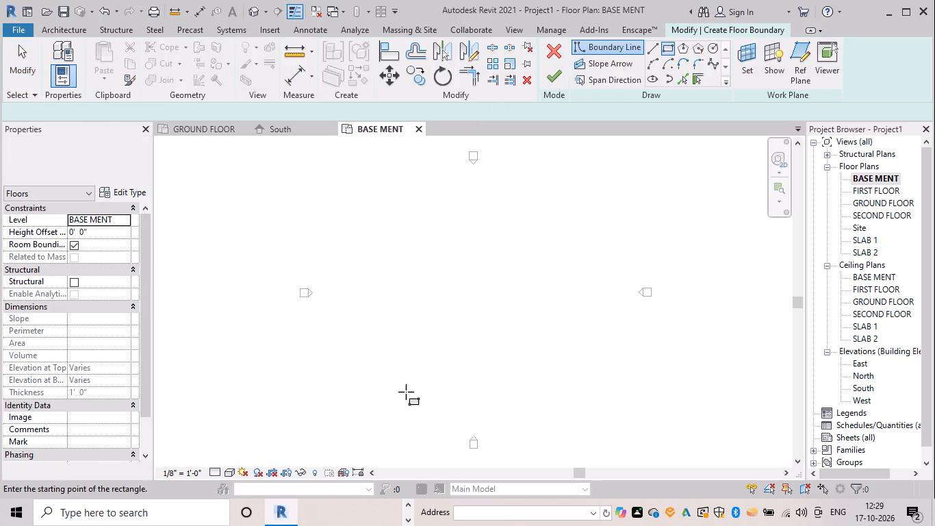
pyautogui.moveTo(436, 218); pyautogui.dragTo(442, 240)
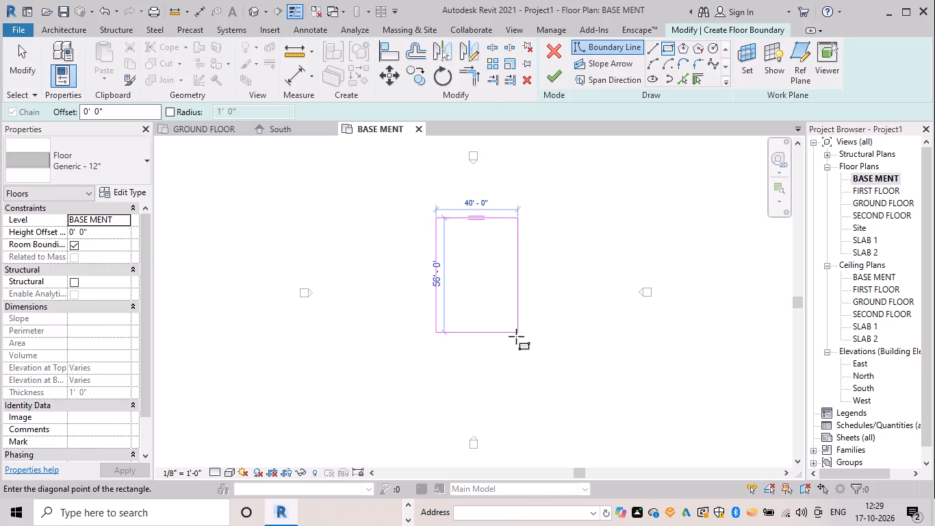
pyautogui.click(500, 292)
pyautogui.click(552, 80)
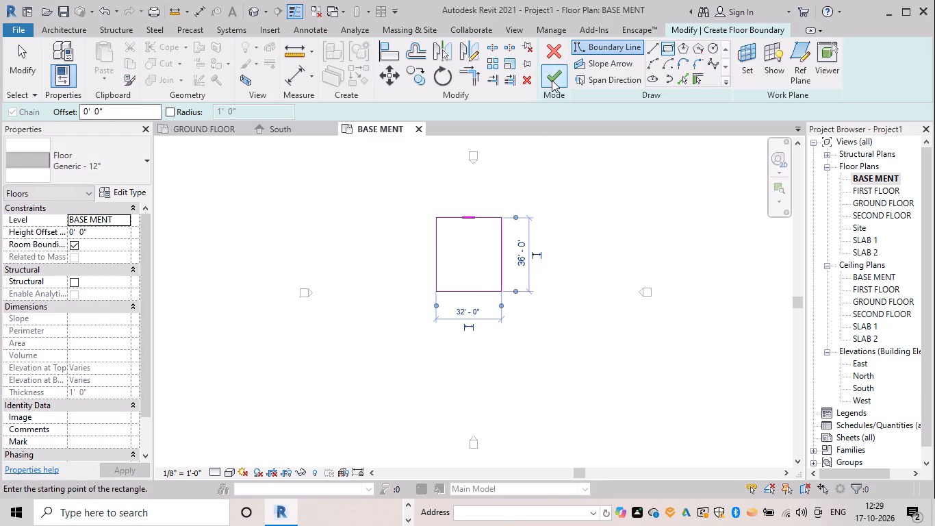
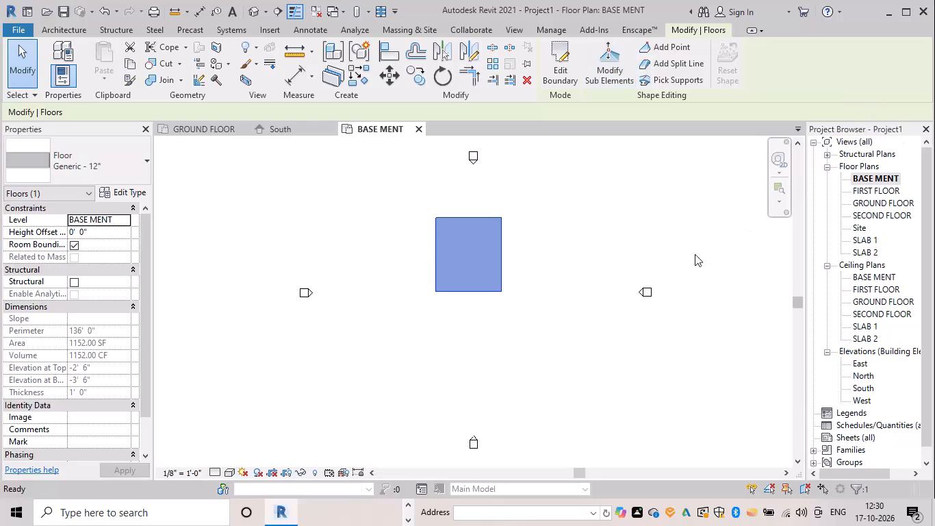
# In the South elevation, copy the BASE MENT floor and paste it aligned to FIRST FLOOR, GROUND FLOOR, SECOND FLOOR, SLAB 1 and SLAB 2.
pyautogui.press('Escape')
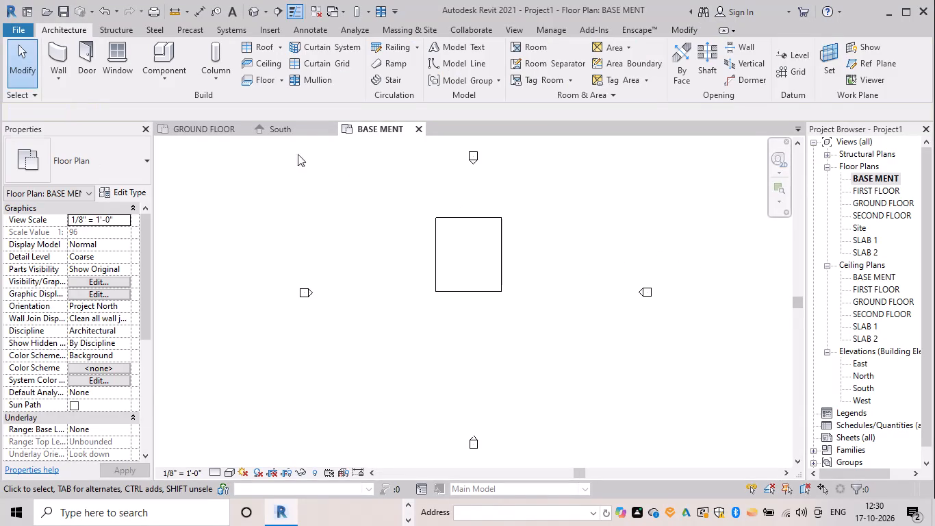
pyautogui.click(297, 132)
pyautogui.scroll(-3, 344, 413)
pyautogui.moveTo(344, 413); pyautogui.dragTo(552, 435, button='middle')
pyautogui.scroll(1, 554, 438)
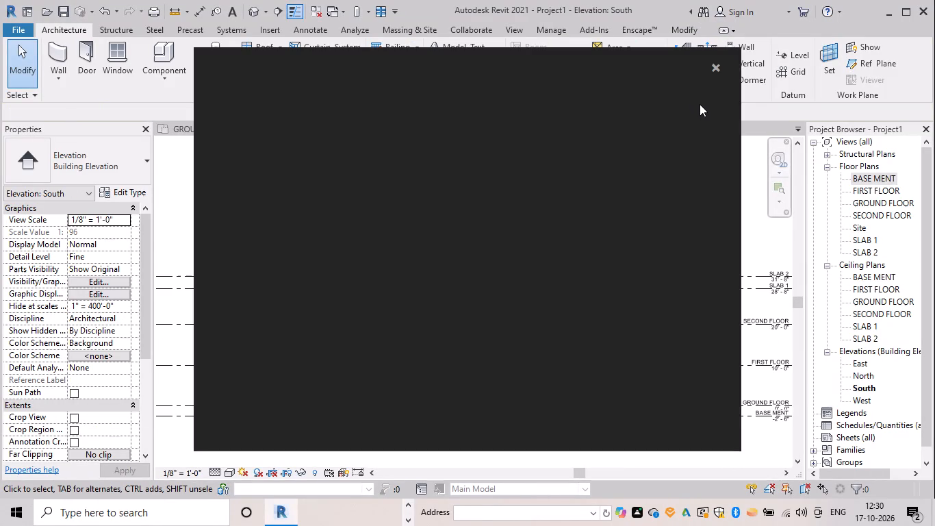
pyautogui.click(716, 66)
pyautogui.click(457, 421)
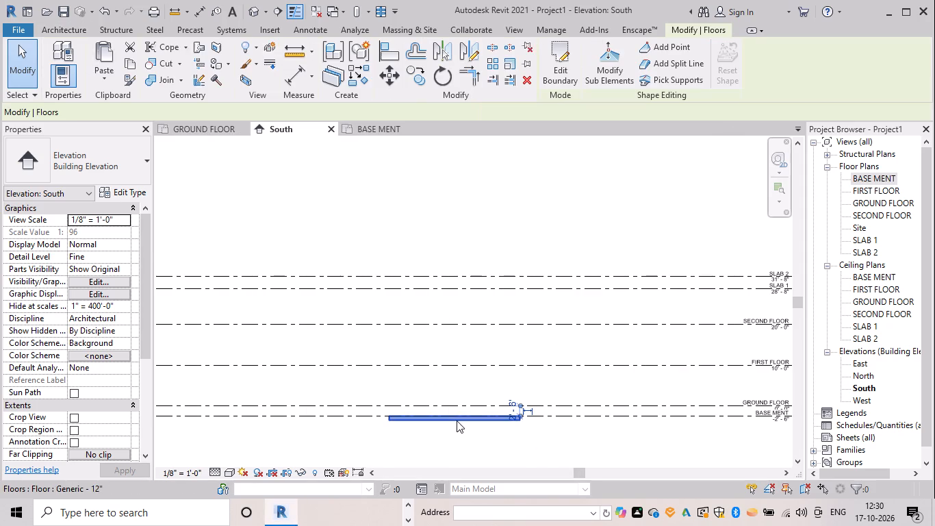
pyautogui.click(133, 68)
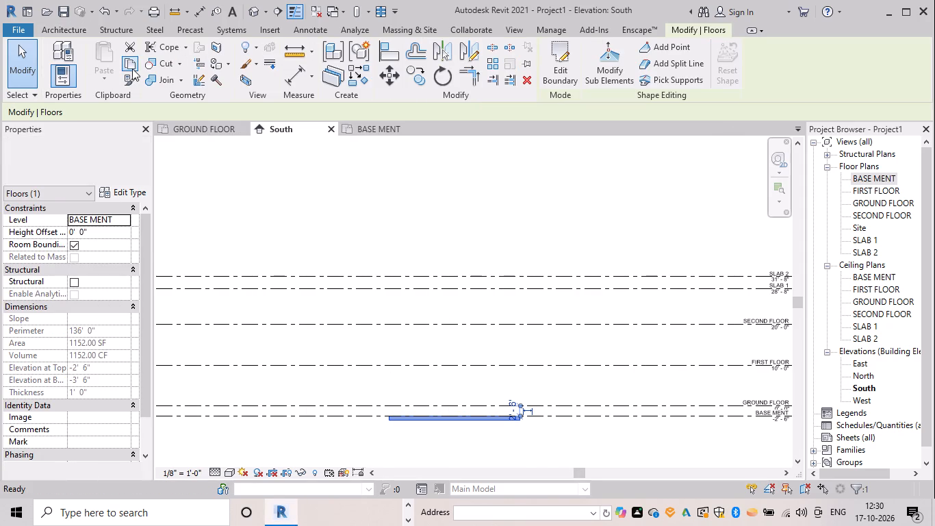
pyautogui.moveTo(110, 68); pyautogui.dragTo(110, 76)
pyautogui.click(170, 131)
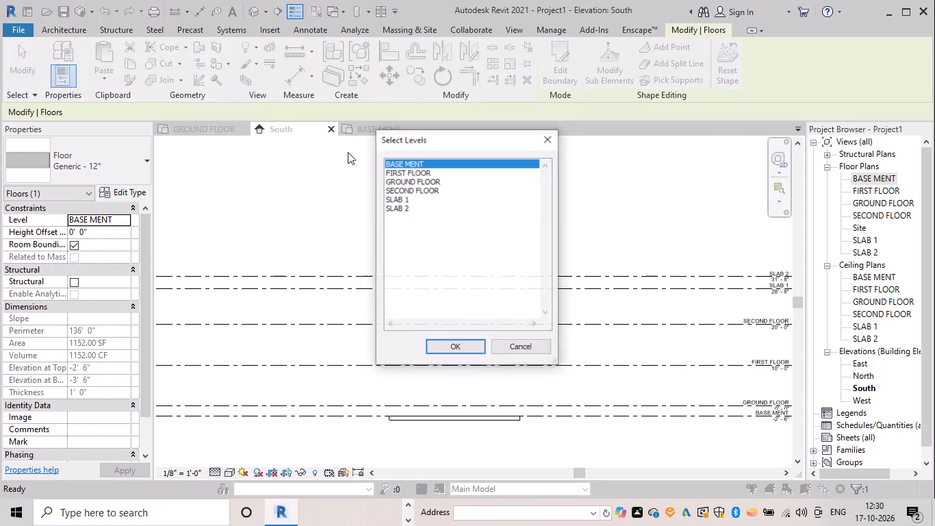
pyautogui.moveTo(398, 168); pyautogui.dragTo(419, 273)
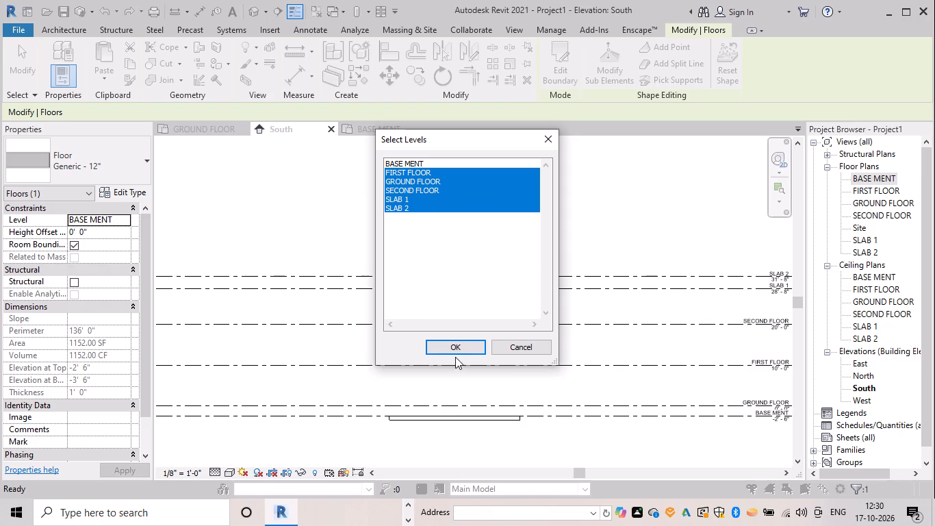
pyautogui.click(455, 350)
pyautogui.press('Escape')
# Open the default 3D view, inspect the stacked floor slabs from a low front angle, and set the visual style to Shaded.
pyautogui.scroll(-3, 604, 379)
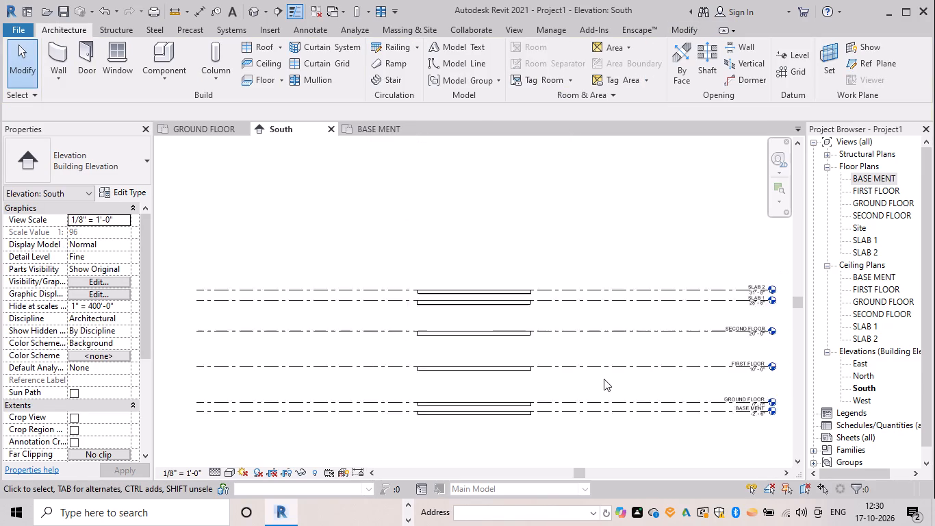
pyautogui.scroll(-2, 604, 379)
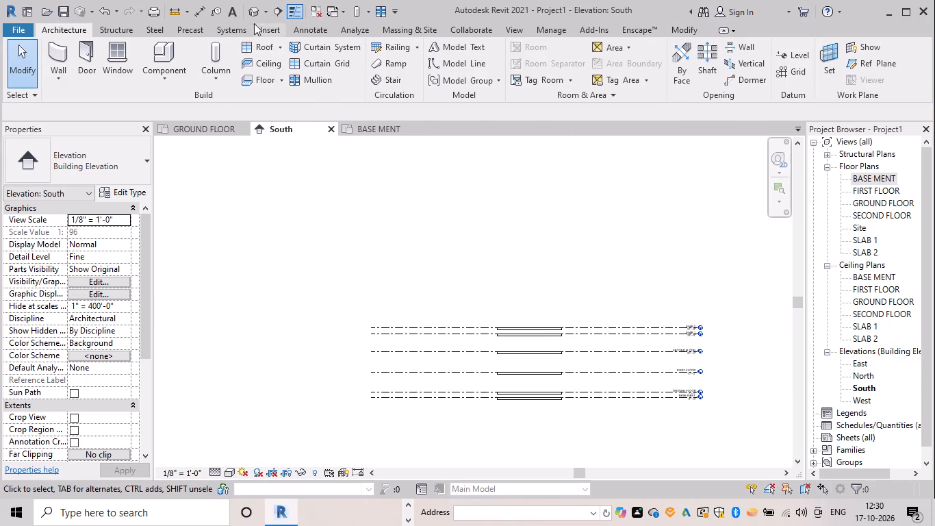
pyautogui.click(253, 12)
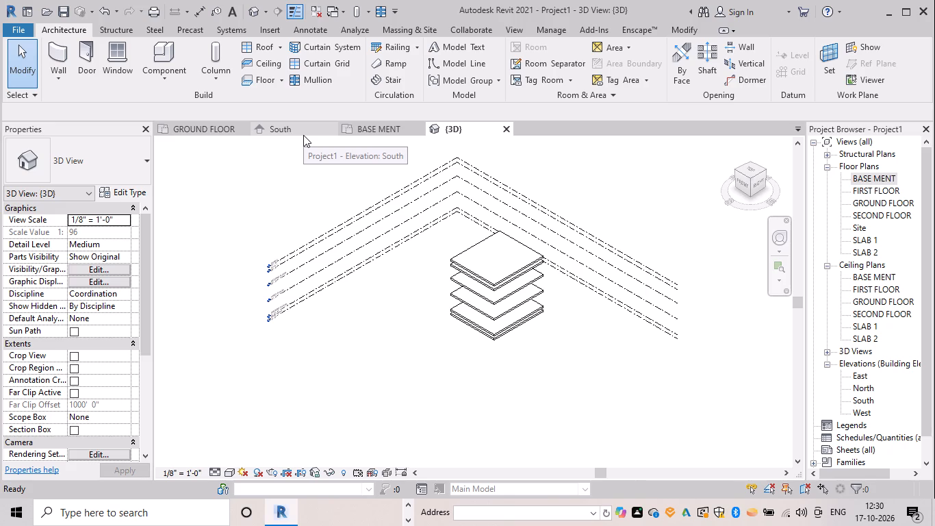
pyautogui.scroll(-1, 424, 349)
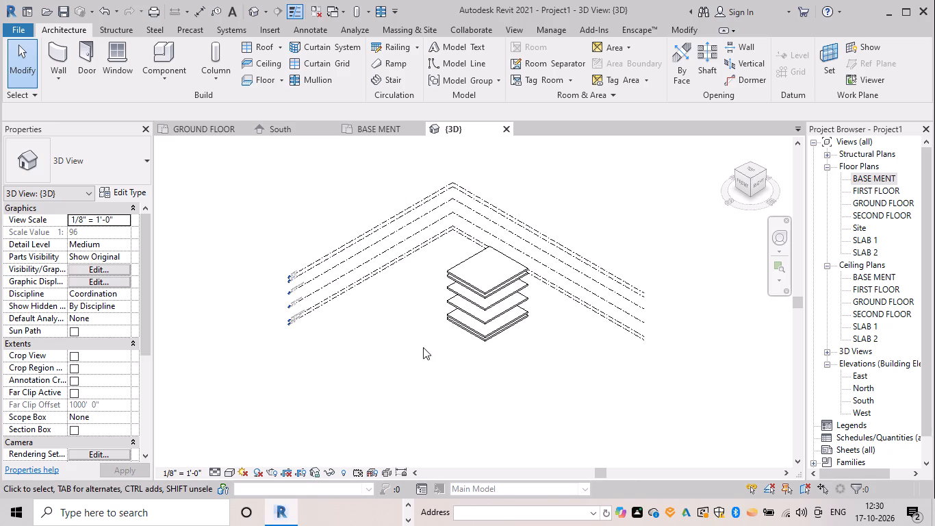
pyautogui.keyDown('shift'); pyautogui.moveTo(423, 346); pyautogui.dragTo(494, 286, button='middle'); pyautogui.keyUp('shift')
pyautogui.scroll(4, 477, 287)
pyautogui.keyDown('shift'); pyautogui.moveTo(419, 348); pyautogui.dragTo(489, 298, button='middle'); pyautogui.keyUp('shift')
pyautogui.scroll(4, 474, 340)
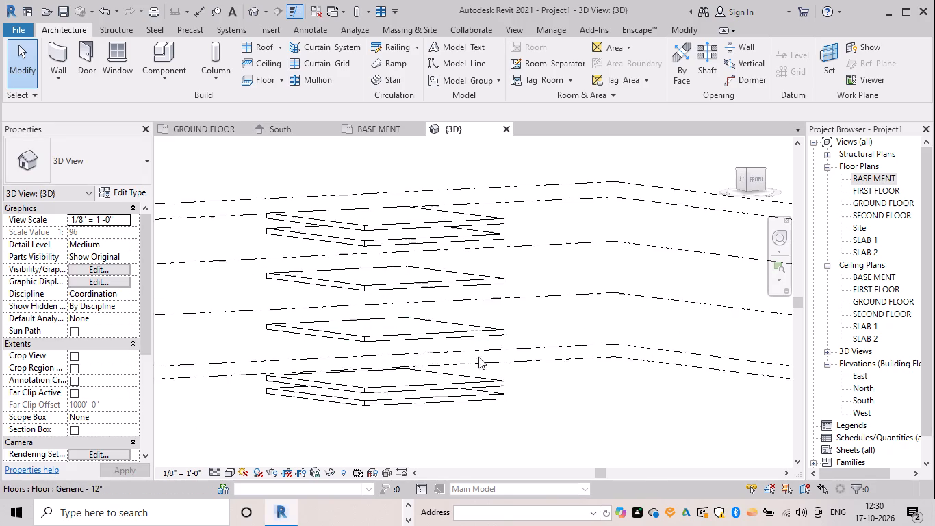
pyautogui.scroll(-2, 481, 363)
pyautogui.keyDown('shift'); pyautogui.moveTo(475, 363); pyautogui.dragTo(450, 354, button='middle'); pyautogui.keyUp('shift')
pyautogui.scroll(5, 457, 355)
pyautogui.scroll(-4, 449, 354)
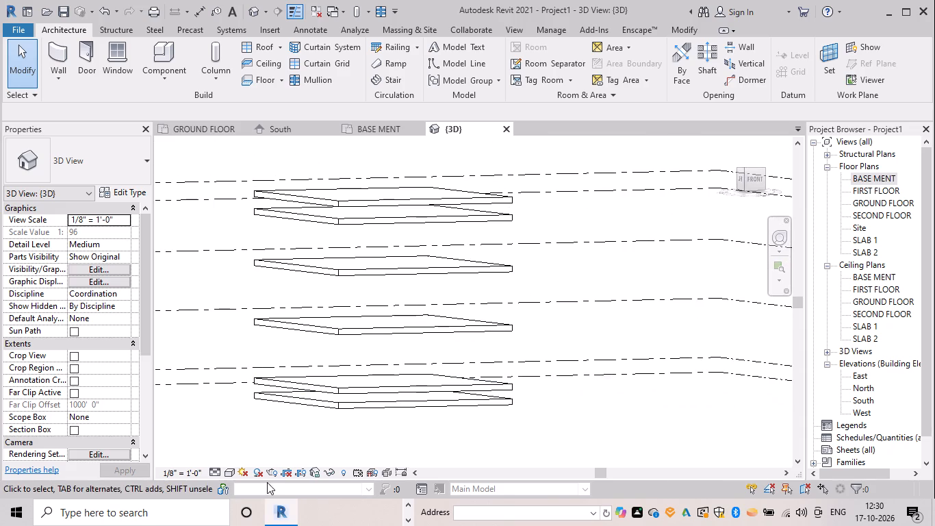
pyautogui.click(230, 475)
pyautogui.click(250, 425)
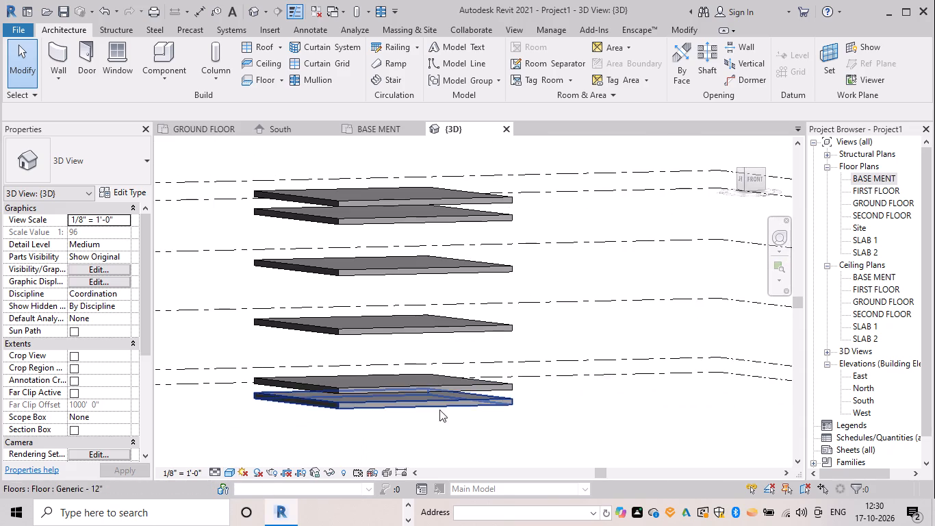
pyautogui.scroll(-3, 504, 416)
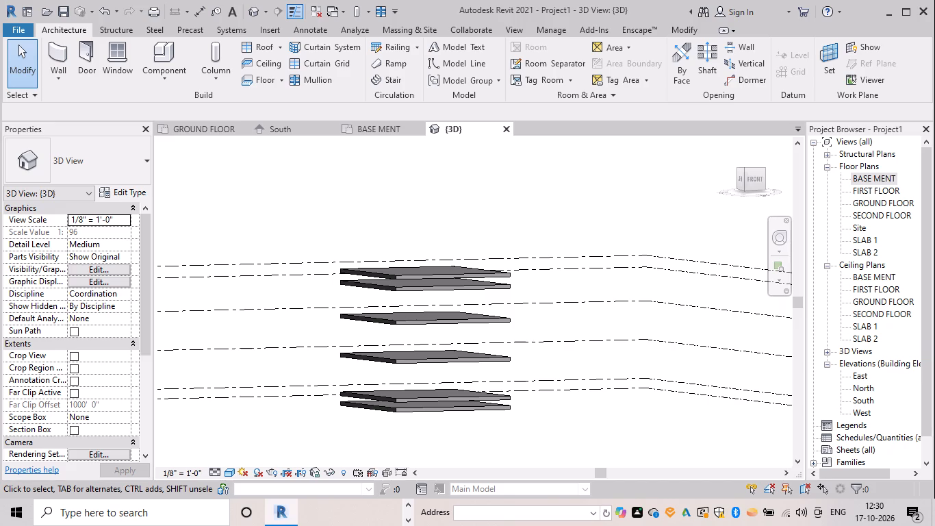
# From the BASE MENT floor plan, start the Wall tool and duplicate the Generic - 8" wall type as 9".
pyautogui.click(885, 177)
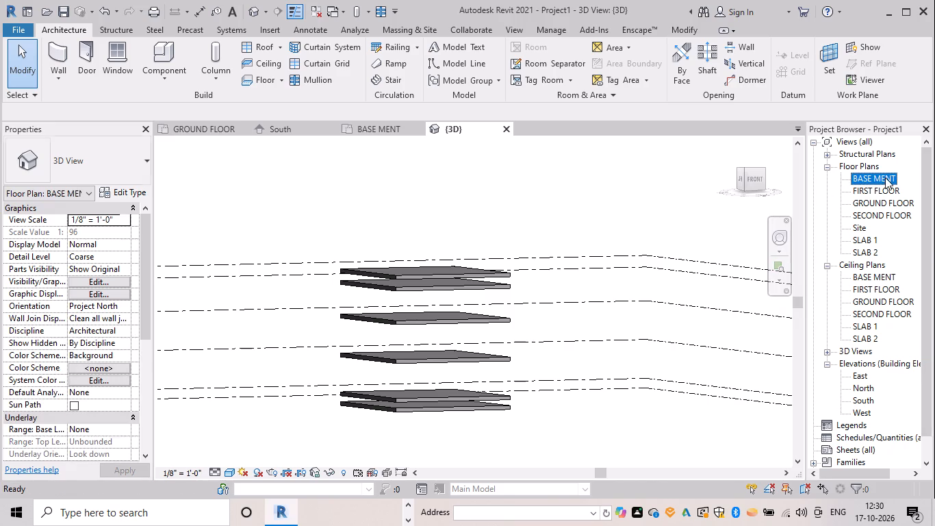
pyautogui.moveTo(657, 188); pyautogui.dragTo(687, 187)
pyautogui.doubleClick(867, 173)
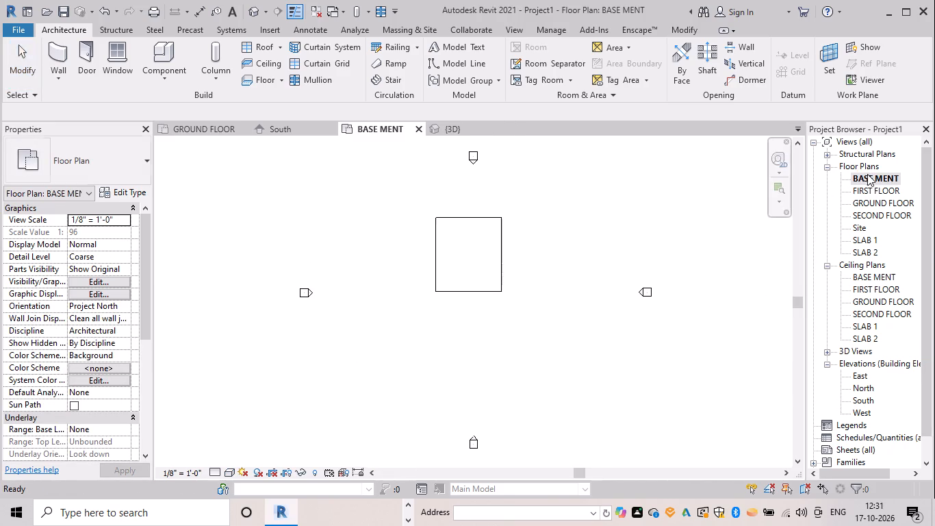
pyautogui.write('WA')
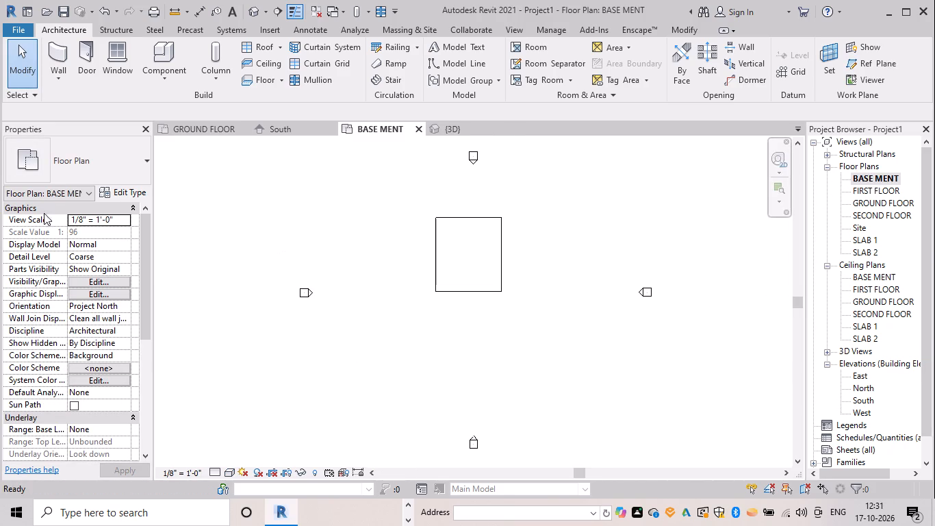
pyautogui.click(138, 188)
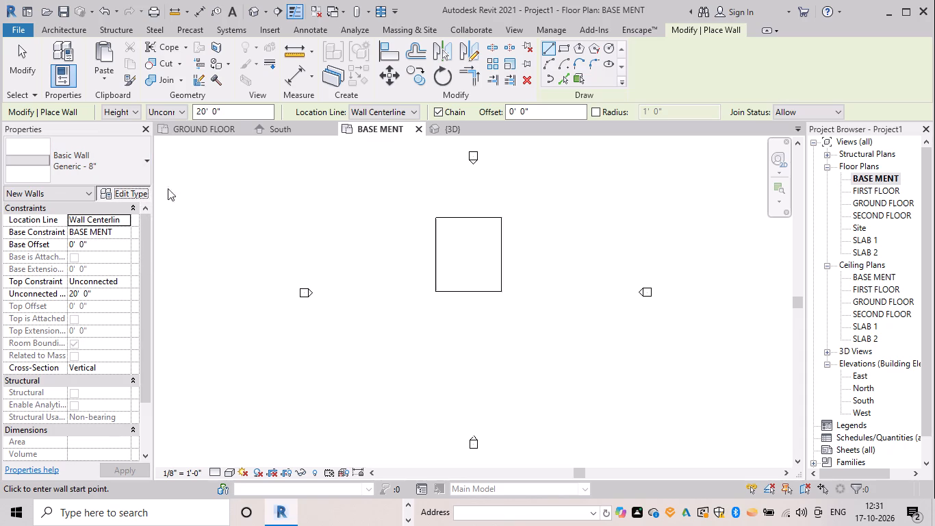
pyautogui.click(694, 90)
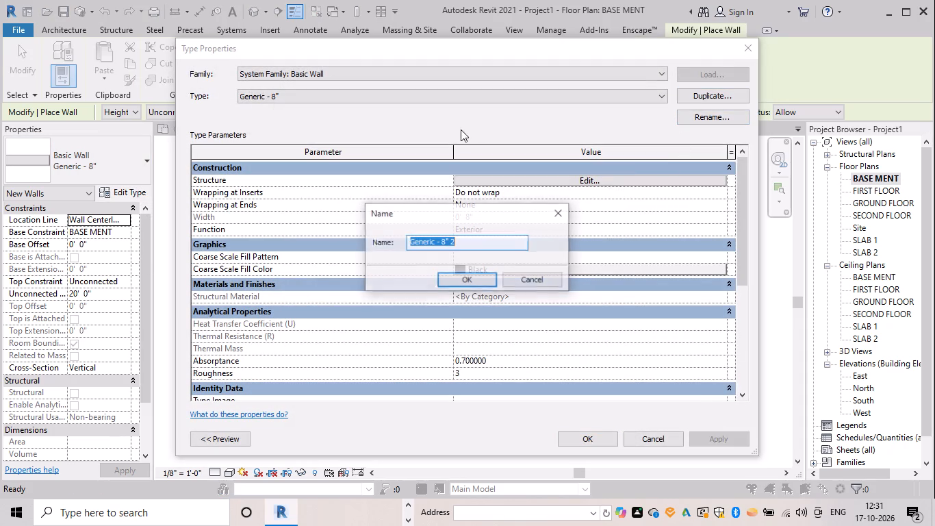
pyautogui.moveTo(471, 237); pyautogui.dragTo(360, 238)
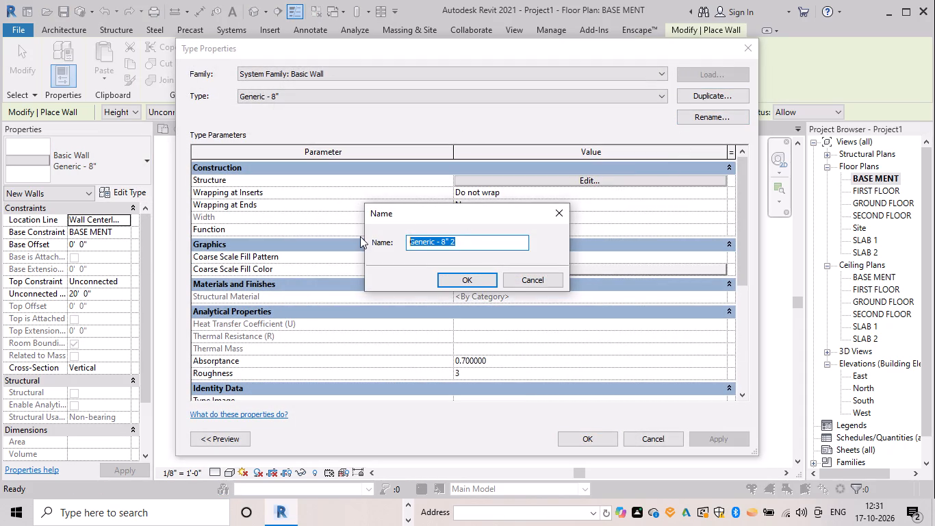
pyautogui.press('BackSpace')
pyautogui.press('9')
pyautogui.hotkey('shift', '"')
pyautogui.press('Return')
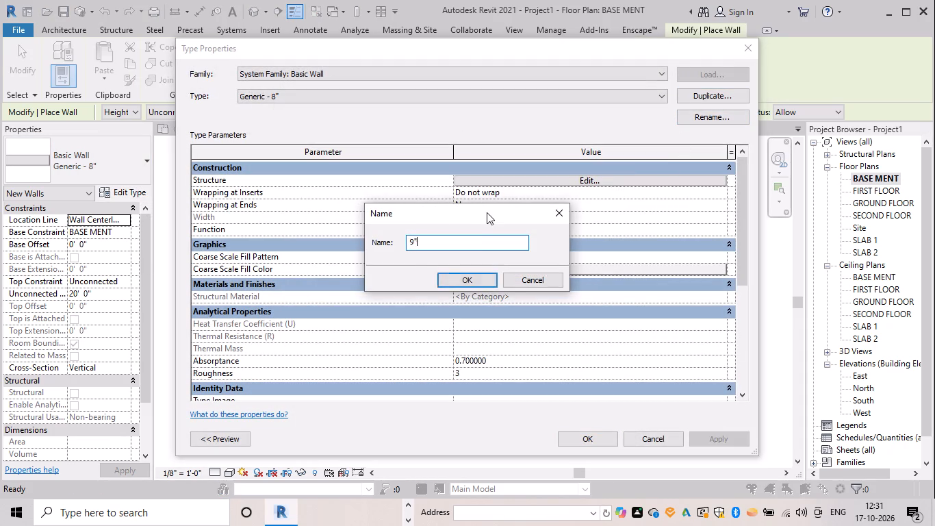
# Set the structure layer thickness of the 9" wall type to 9".
pyautogui.click(585, 178)
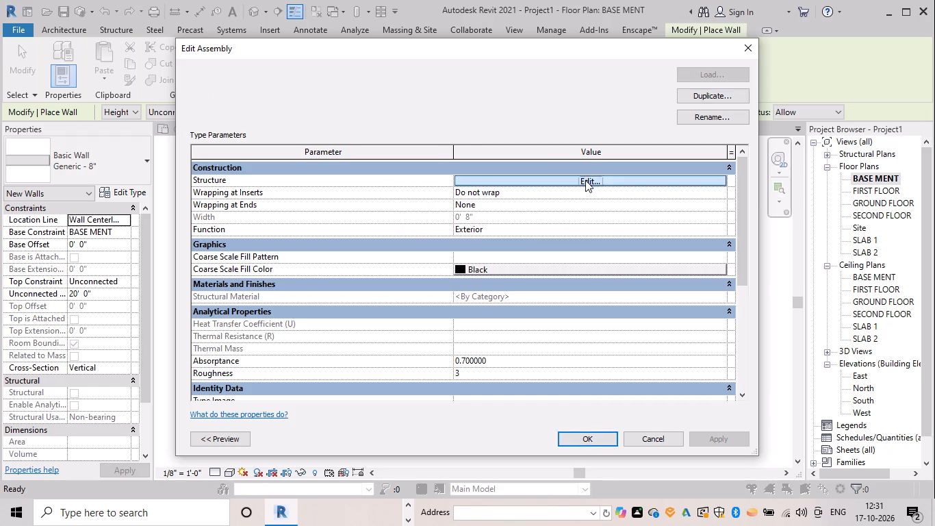
pyautogui.click(552, 181)
pyautogui.press('BackSpace')
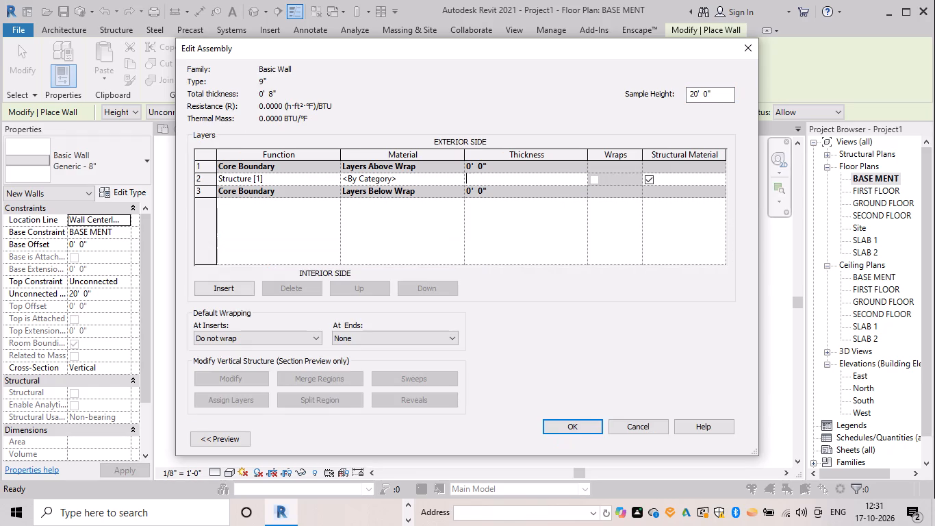
pyautogui.write('9"')
pyautogui.press('Return')
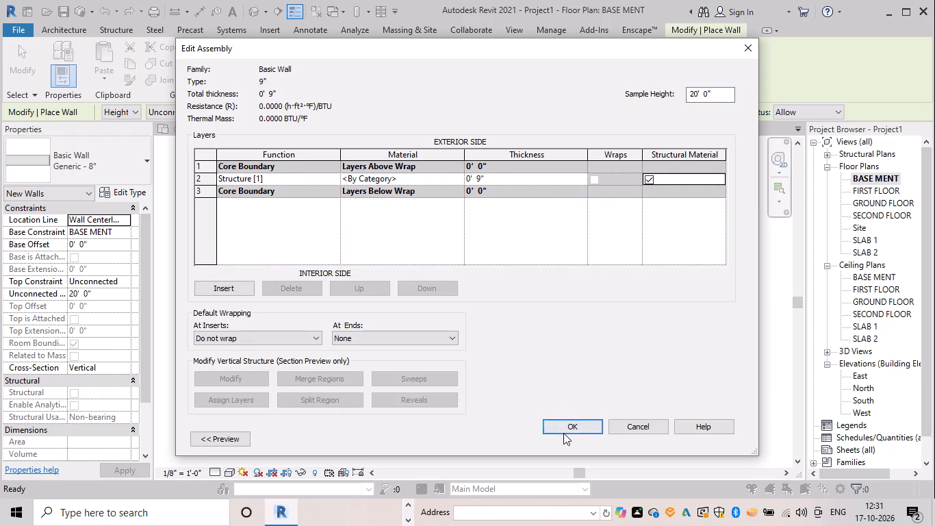
pyautogui.click(564, 425)
pyautogui.click(572, 439)
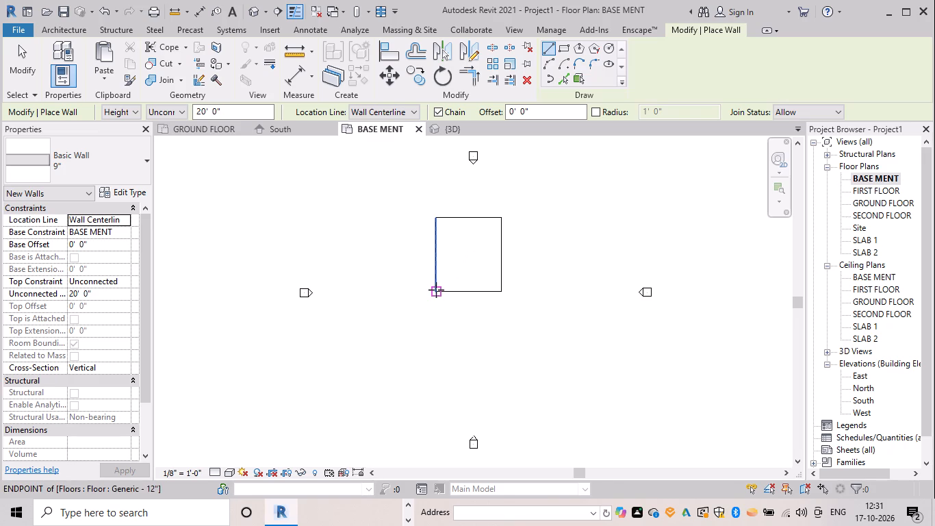
# Set the new walls' location line to Finish Face: Exterior and their unconnected height to 2' 6".
pyautogui.scroll(2, 441, 288)
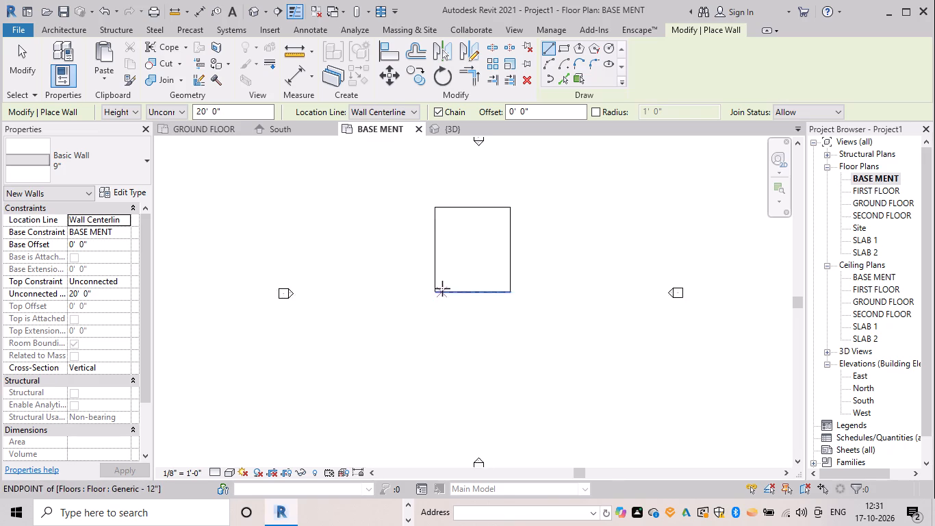
pyautogui.click(405, 118)
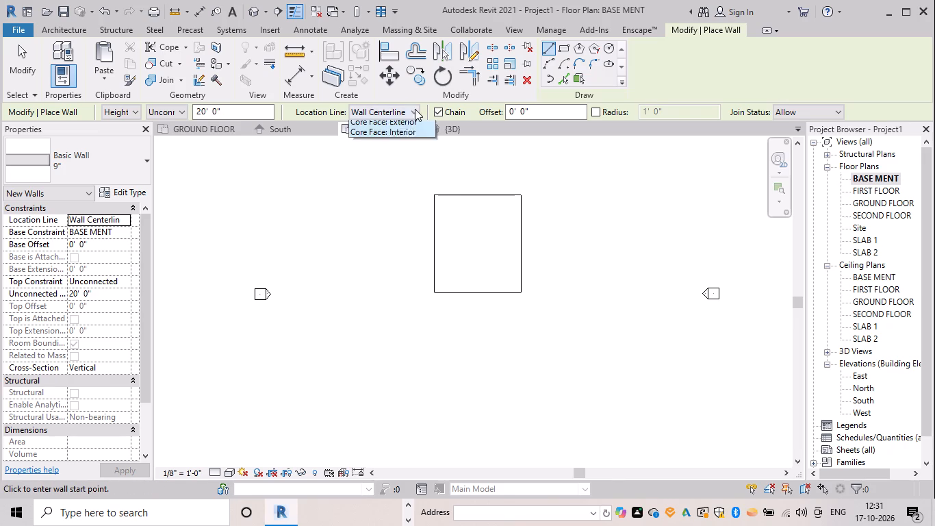
pyautogui.click(416, 146)
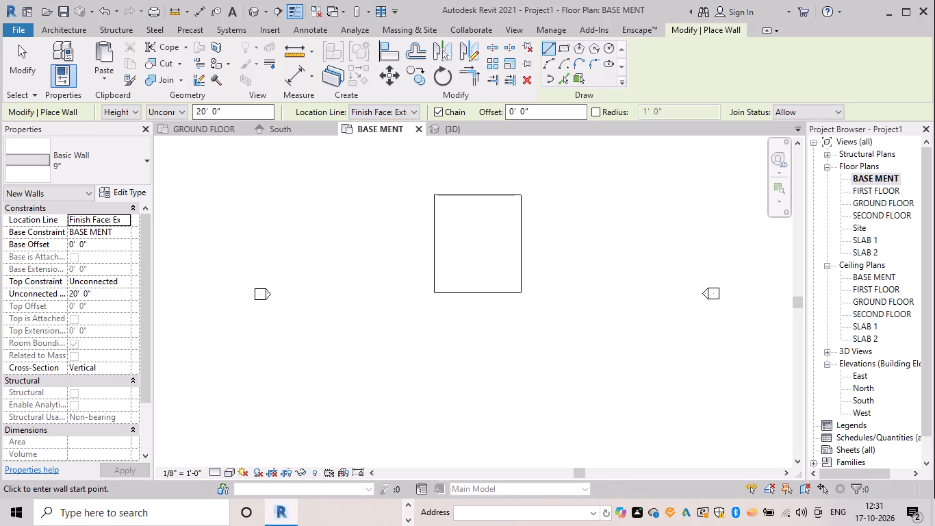
pyautogui.click(263, 112)
pyautogui.moveTo(263, 112); pyautogui.dragTo(214, 108)
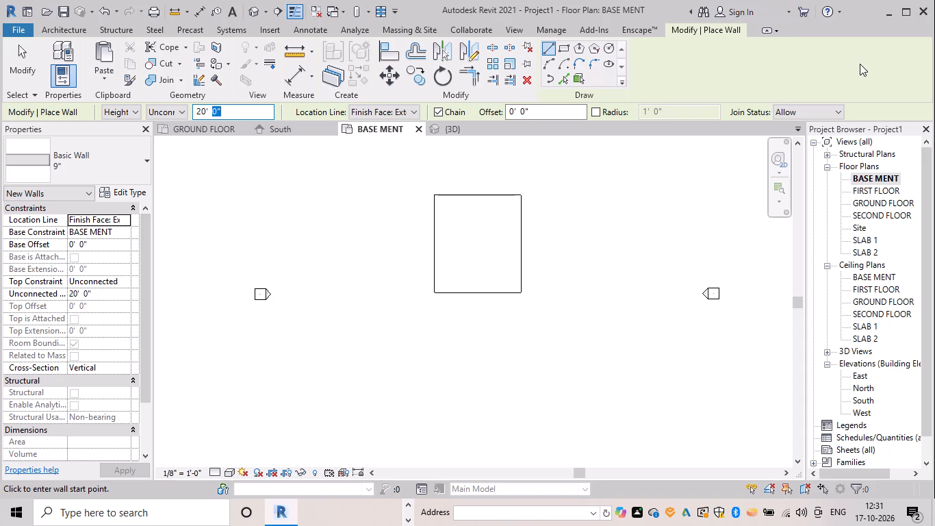
pyautogui.moveTo(239, 113); pyautogui.dragTo(155, 127)
pyautogui.press('BackSpace')
pyautogui.write('2\'6"')
pyautogui.press('Return')
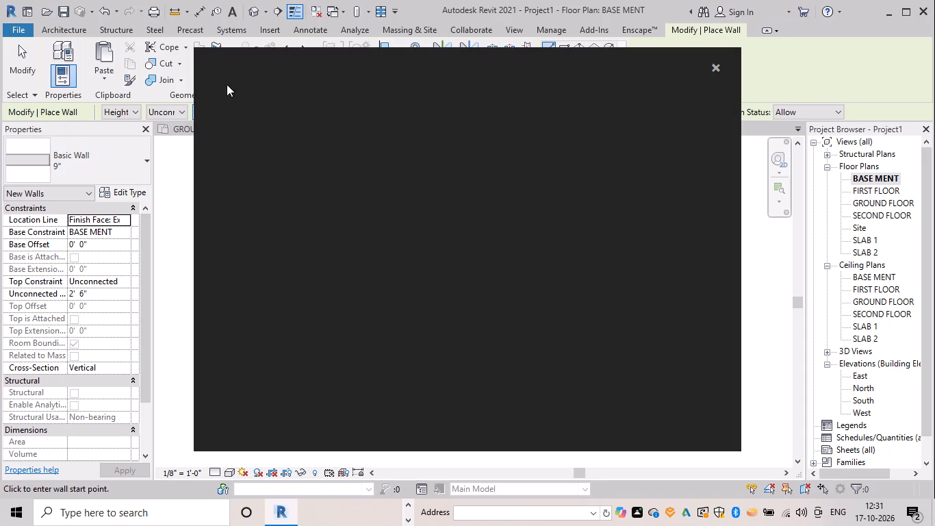
pyautogui.click(717, 62)
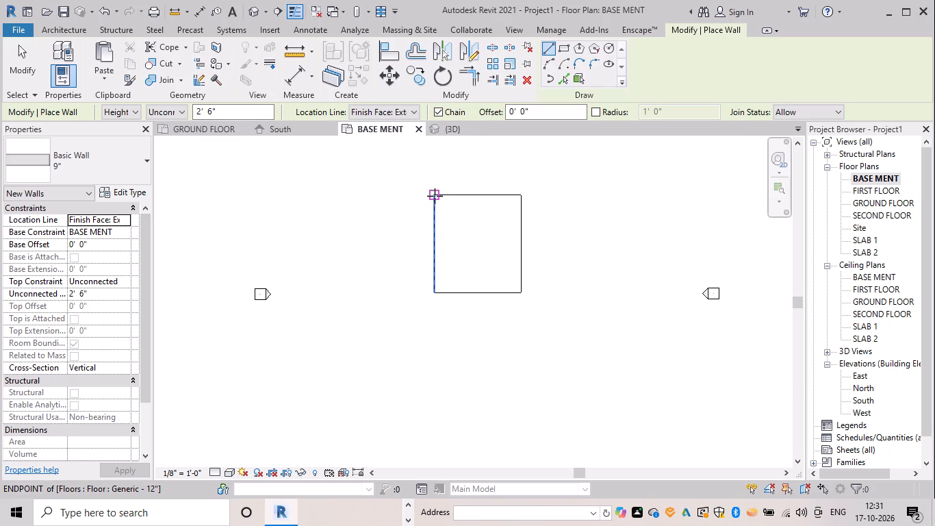
# Draw four 9" basement walls around the 32' by 36' floor slab outline, following its outer edges.
pyautogui.moveTo(435, 196); pyautogui.dragTo(444, 204)
pyautogui.scroll(6, 510, 197)
pyautogui.moveTo(534, 193); pyautogui.dragTo(523, 209)
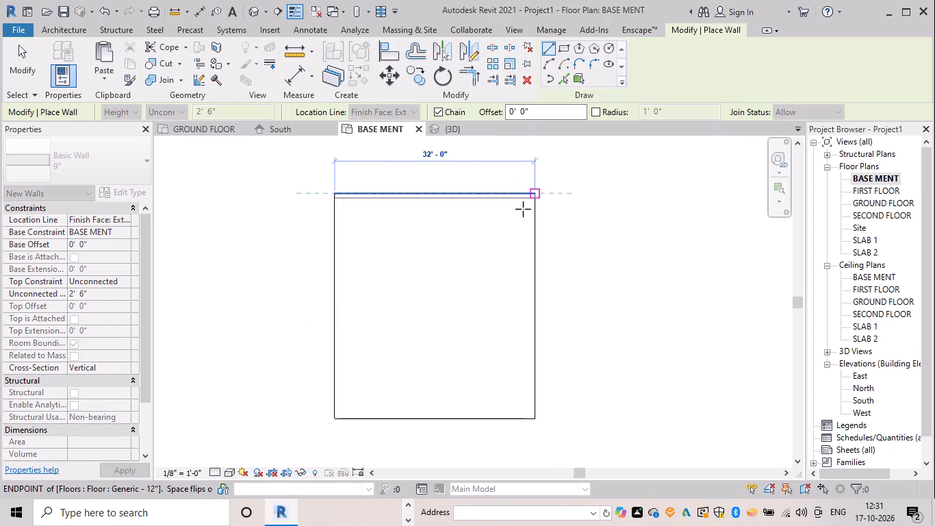
pyautogui.moveTo(523, 209); pyautogui.dragTo(528, 202)
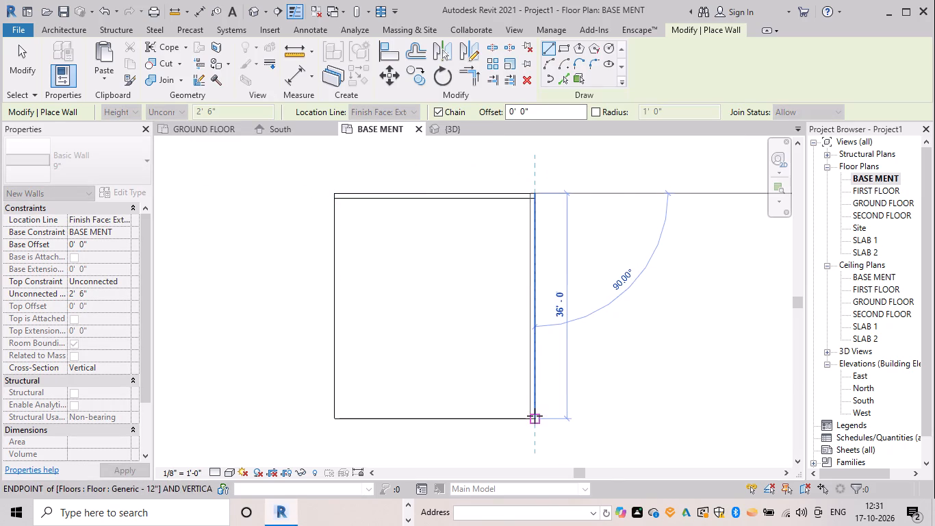
pyautogui.moveTo(535, 416); pyautogui.dragTo(515, 416)
pyautogui.click(334, 415)
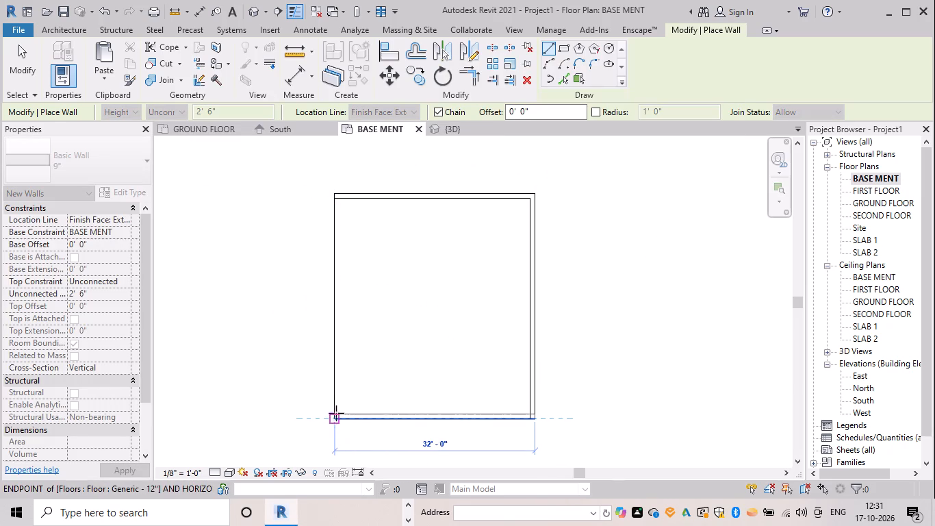
pyautogui.click(334, 201)
pyautogui.press('Escape')
pyautogui.press('Escape')
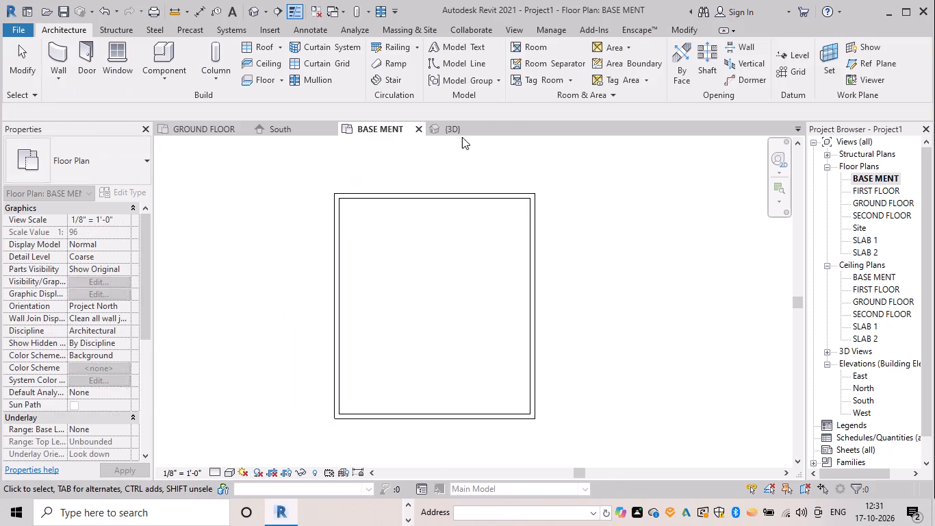
# In the 3D view, lower the top of the front basement wall to the underside of the slab above, about 1' 6" high.
pyautogui.click(459, 124)
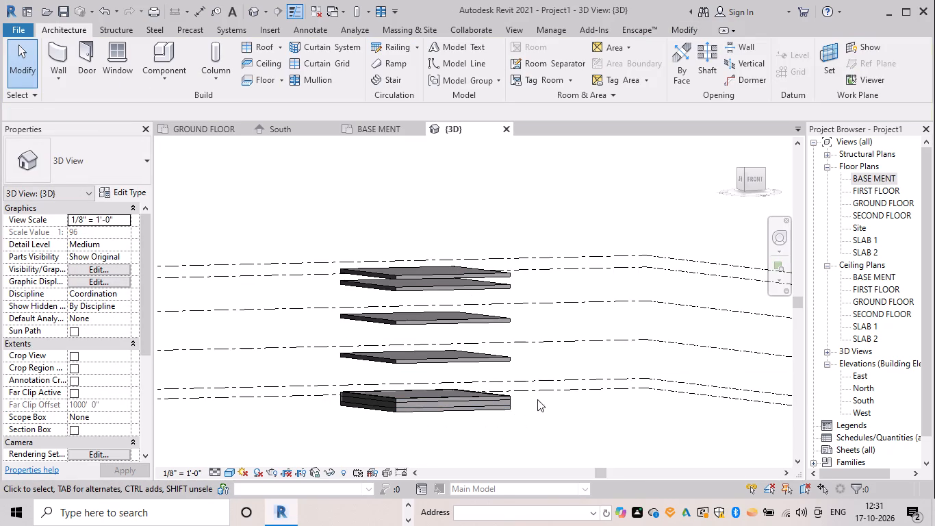
pyautogui.keyDown('shift'); pyautogui.moveTo(537, 398); pyautogui.dragTo(483, 424, button='middle'); pyautogui.keyUp('shift')
pyautogui.scroll(5, 373, 402)
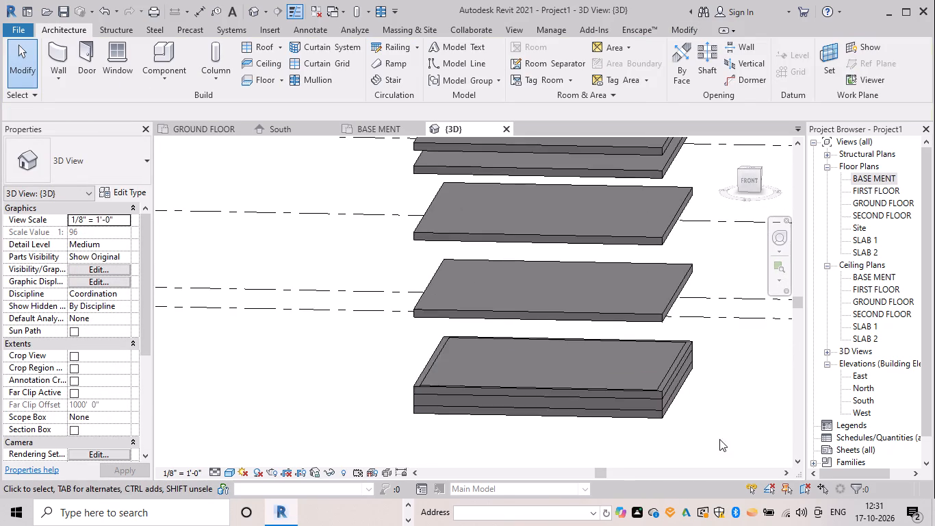
pyautogui.scroll(4, 706, 438)
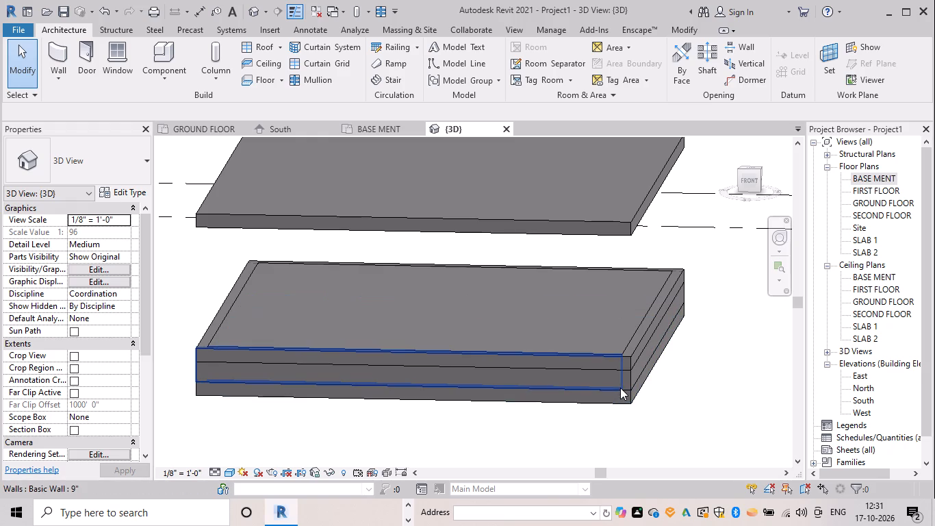
pyautogui.click(620, 388)
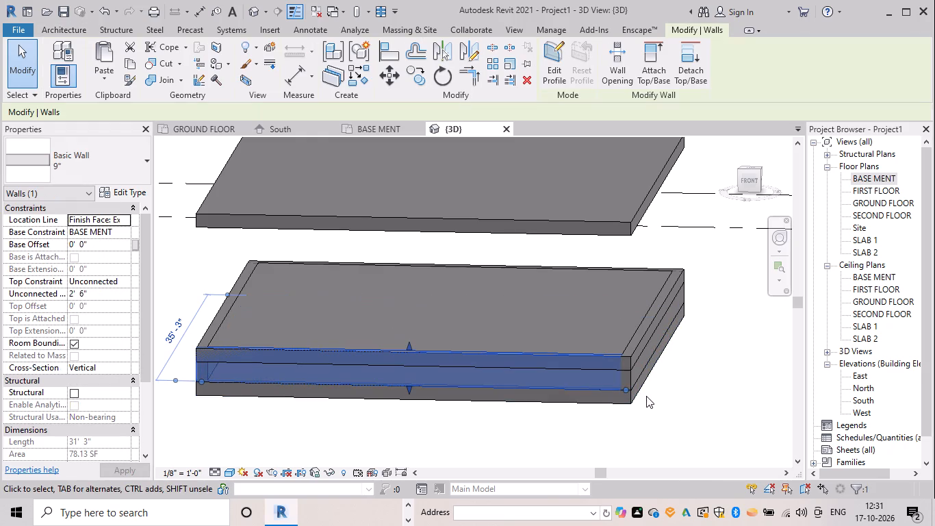
pyautogui.keyDown('shift'); pyautogui.moveTo(652, 390); pyautogui.dragTo(676, 354, button='middle'); pyautogui.keyUp('shift')
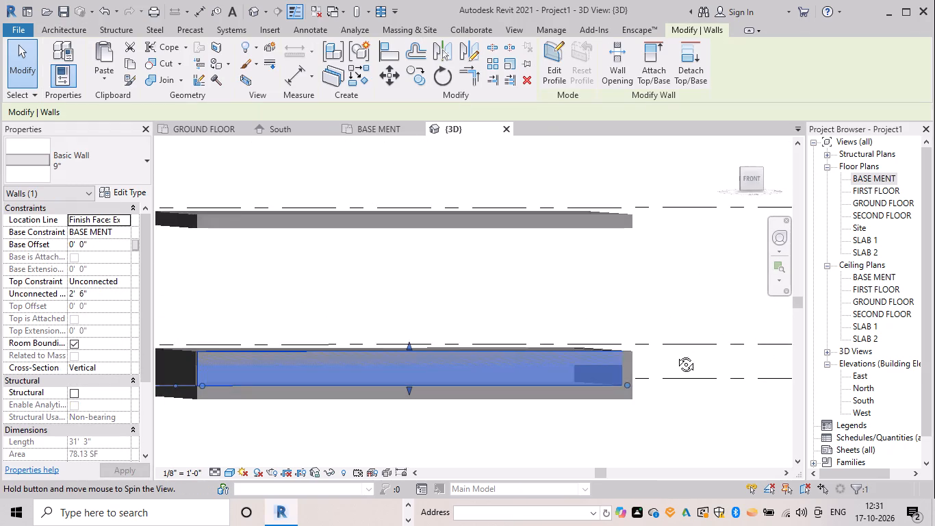
pyautogui.keyDown('shift'); pyautogui.moveTo(676, 354); pyautogui.dragTo(713, 362, button='middle'); pyautogui.keyUp('shift')
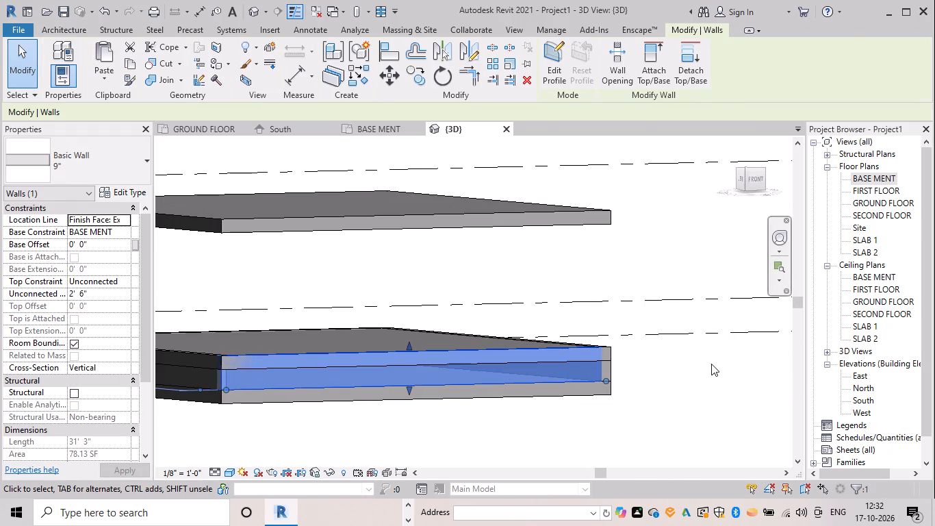
pyautogui.press('Escape')
pyautogui.click(561, 378)
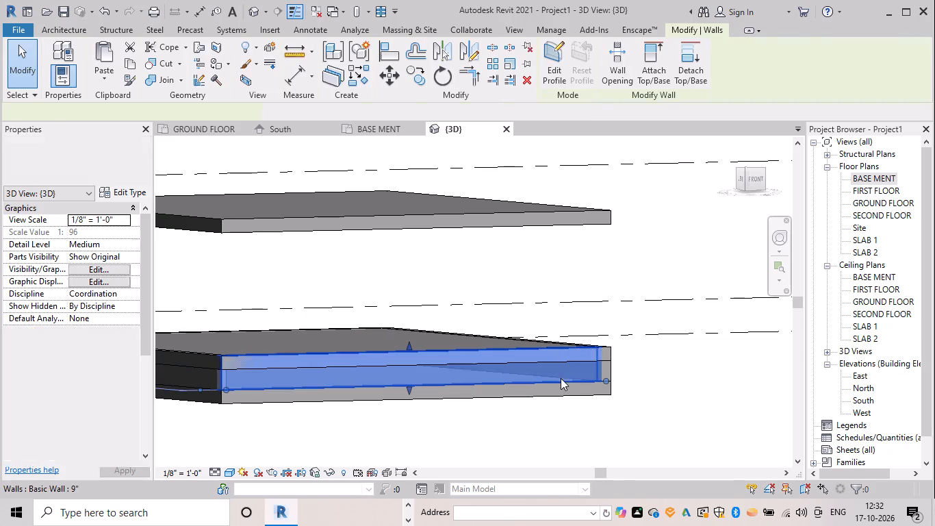
pyautogui.scroll(2, 456, 345)
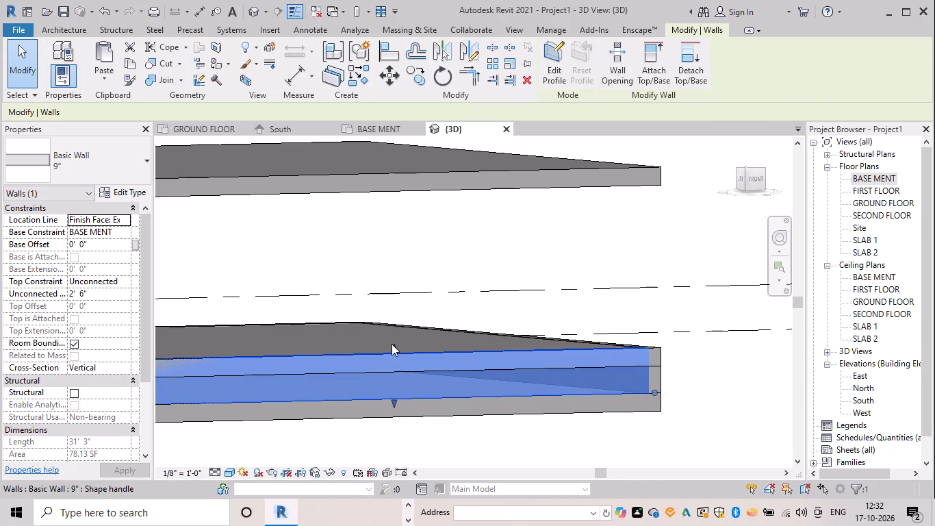
pyautogui.moveTo(392, 344); pyautogui.dragTo(396, 368)
pyautogui.moveTo(599, 225); pyautogui.dragTo(599, 234)
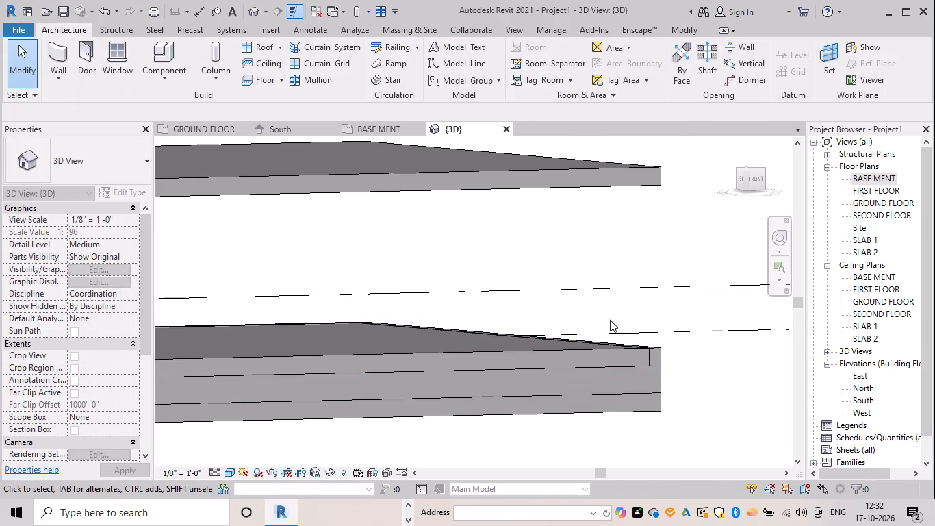
# Select the other three basement walls together and set their unconnected height to 1' 6".
pyautogui.scroll(-1, 635, 361)
pyautogui.keyDown('shift'); pyautogui.moveTo(690, 377); pyautogui.dragTo(536, 371, button='middle'); pyautogui.keyUp('shift')
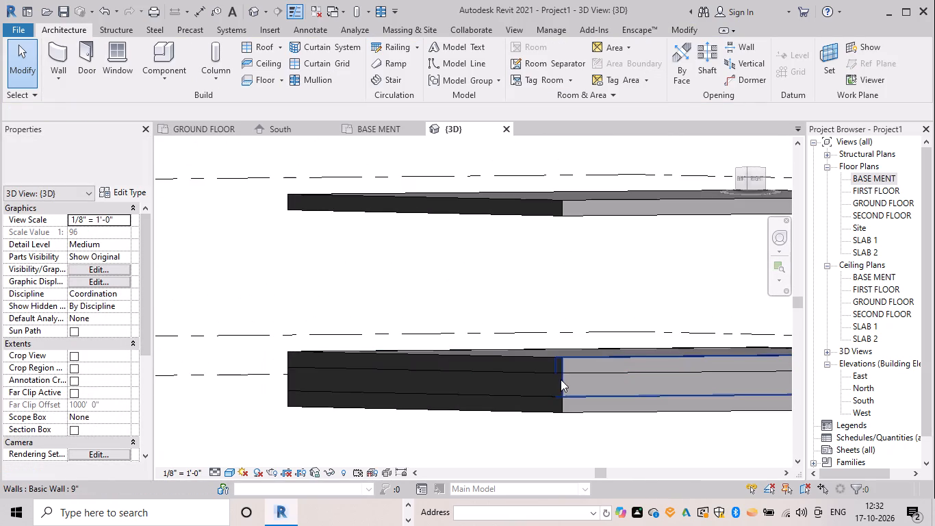
pyautogui.click(548, 392)
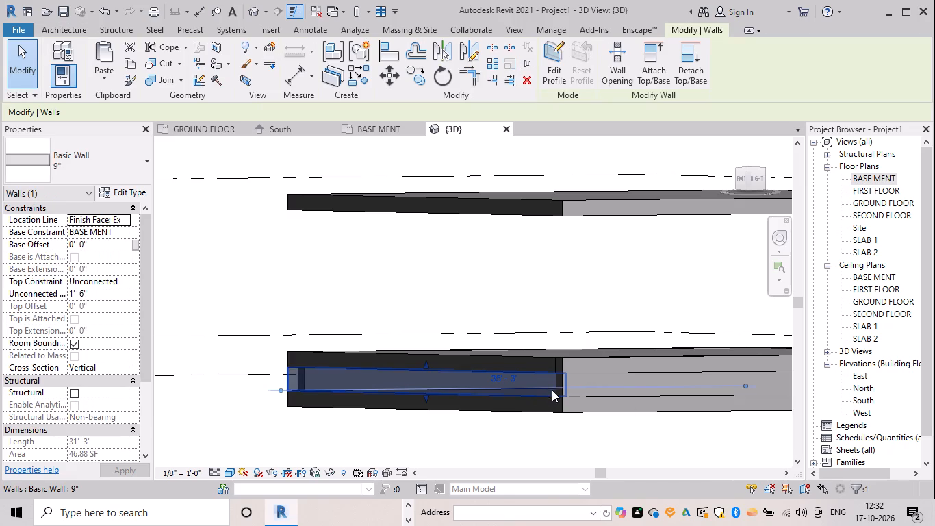
pyautogui.press('Escape')
pyautogui.click(597, 396)
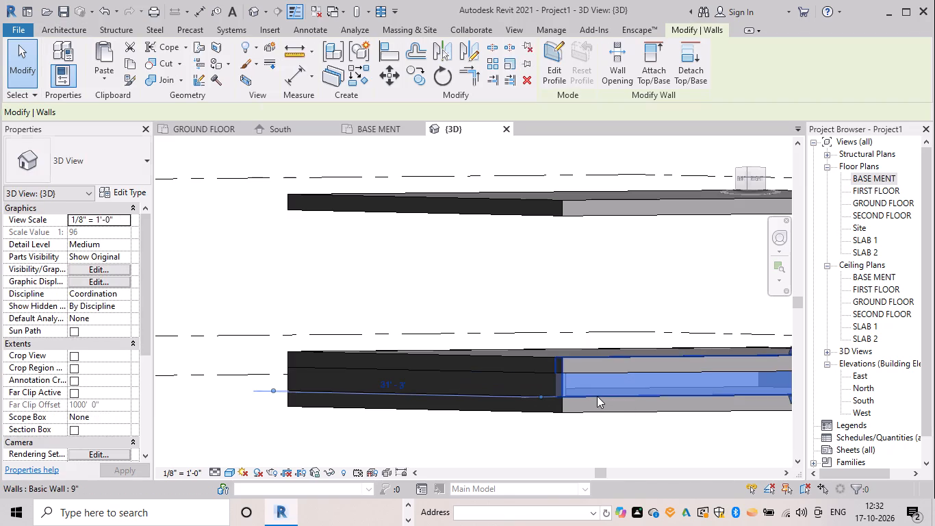
pyautogui.scroll(-5, 465, 416)
pyautogui.keyDown('shift'); pyautogui.moveTo(426, 405); pyautogui.dragTo(729, 440, button='middle'); pyautogui.keyUp('shift')
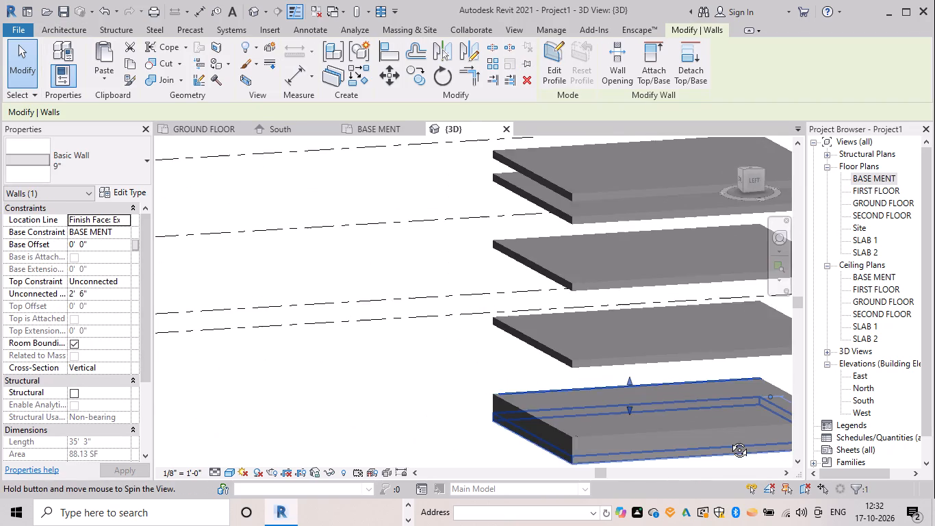
pyautogui.keyDown('shift'); pyautogui.moveTo(729, 440); pyautogui.dragTo(726, 435, button='middle'); pyautogui.keyUp('shift')
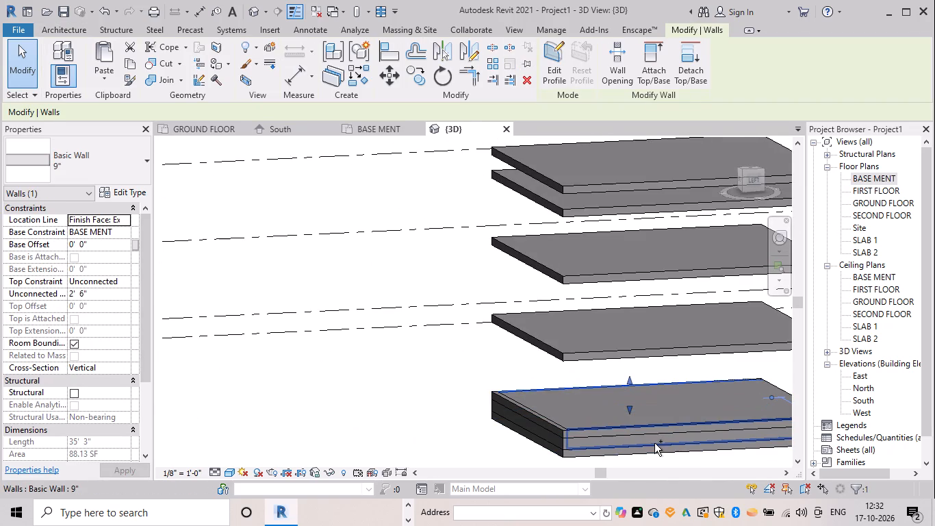
pyautogui.keyDown('ctrl'); pyautogui.click(597, 445); pyautogui.keyUp('ctrl')
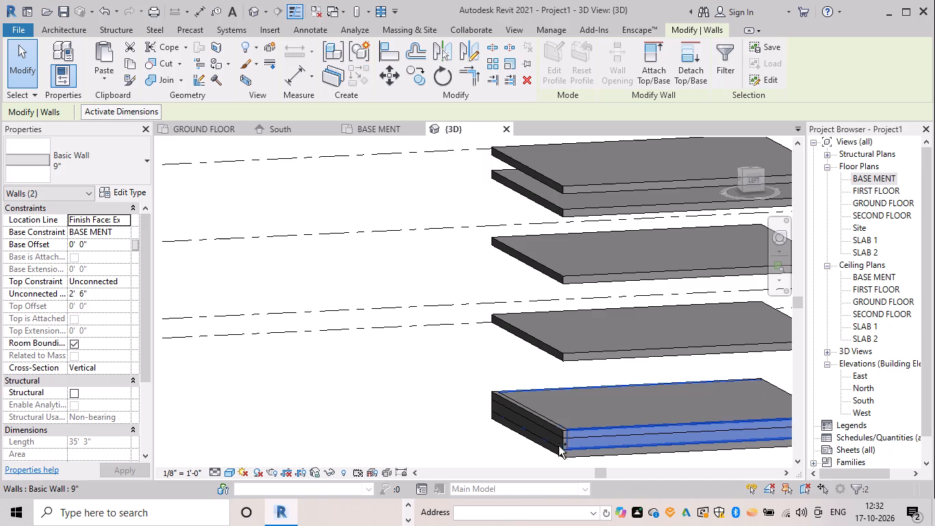
pyautogui.keyDown('ctrl'); pyautogui.click(558, 443); pyautogui.keyUp('ctrl')
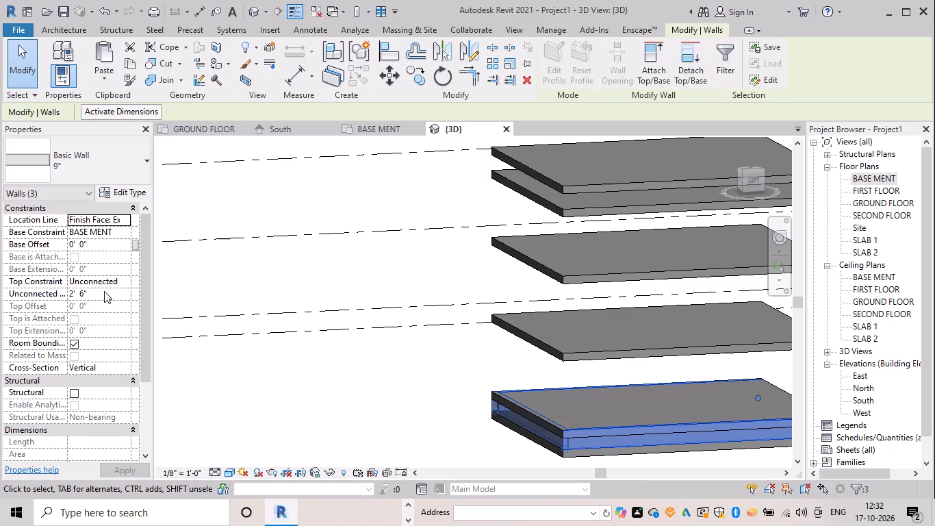
pyautogui.click(105, 296)
pyautogui.press('BackSpace')
pyautogui.write("1'")
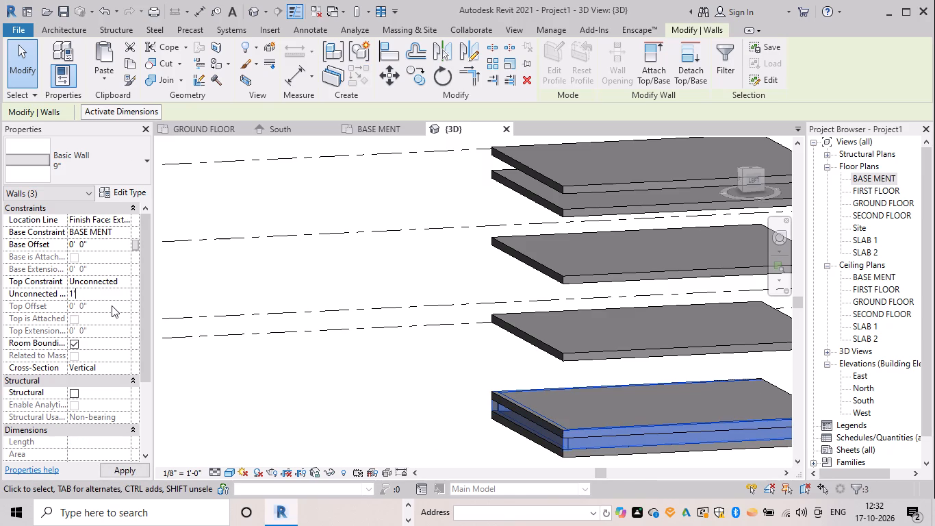
pyautogui.write('6"')
pyautogui.press('Return')
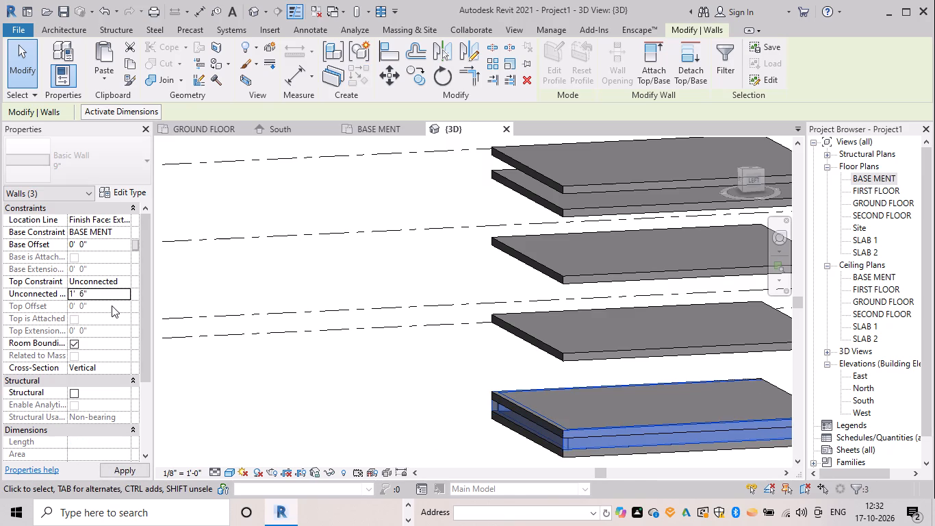
pyautogui.click(133, 470)
pyautogui.click(393, 405)
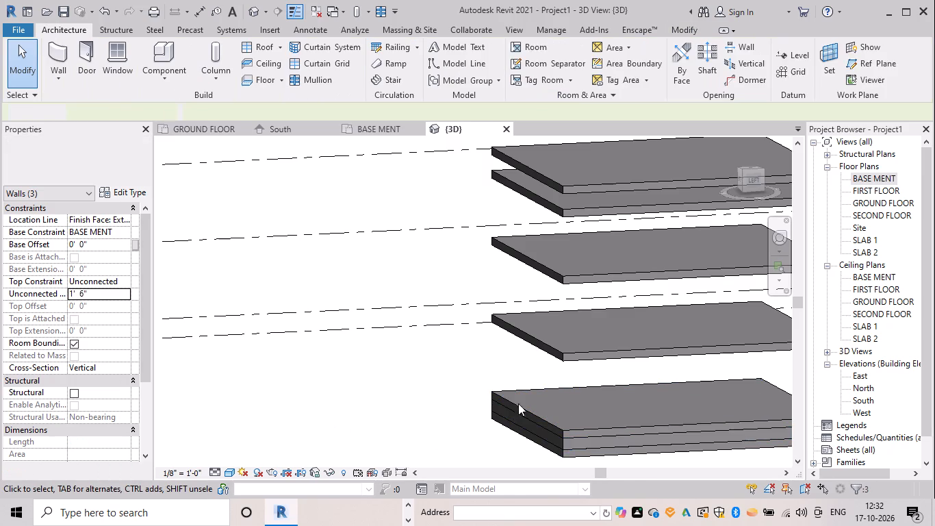
# Close the notification window covering the 3D view.
pyautogui.scroll(-4, 569, 402)
pyautogui.keyDown('shift'); pyautogui.moveTo(522, 402); pyautogui.dragTo(376, 405, button='middle'); pyautogui.keyUp('shift')
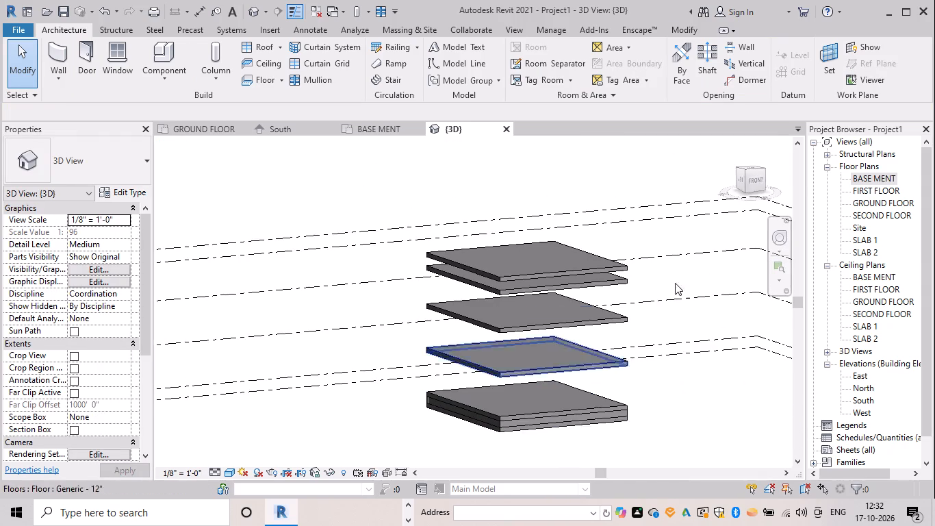
pyautogui.click(751, 177)
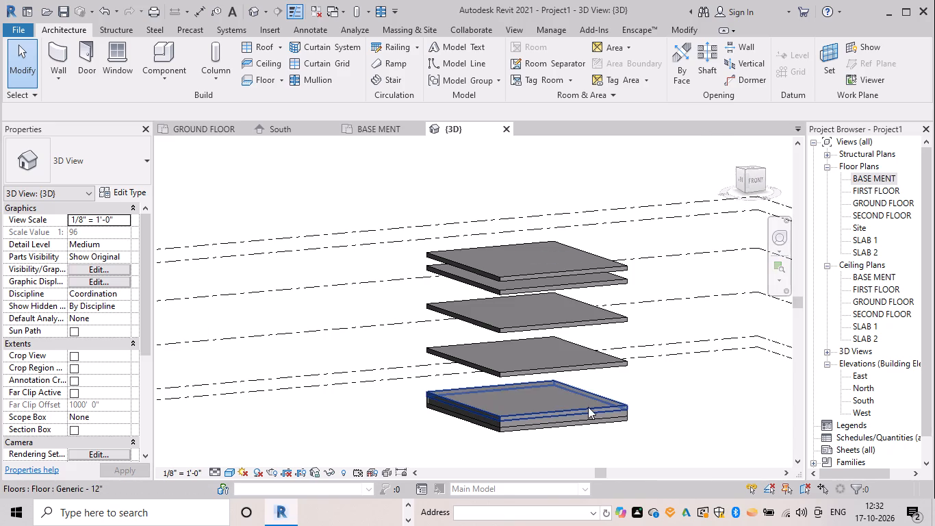
pyautogui.scroll(-2, 679, 410)
pyautogui.keyDown('shift'); pyautogui.moveTo(675, 411); pyautogui.dragTo(658, 407, button='middle'); pyautogui.keyUp('shift')
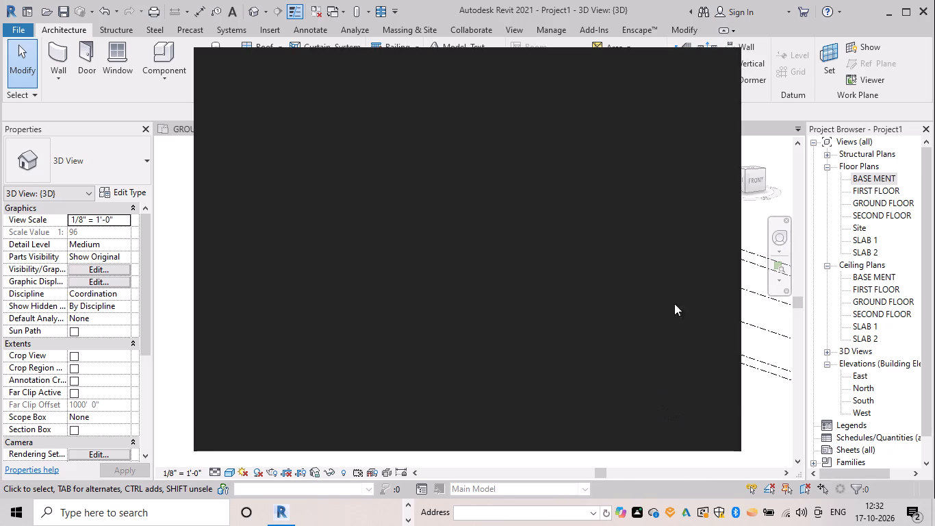
pyautogui.click(715, 64)
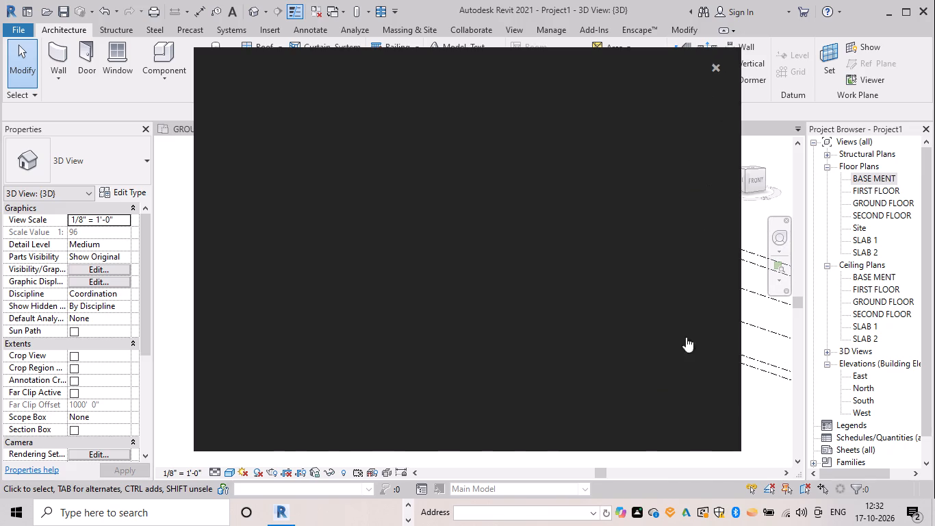
# Examine the stacked slabs and basement walls from the front and from angled corner views, selecting the lowest floor slab.
pyautogui.scroll(-1, 651, 371)
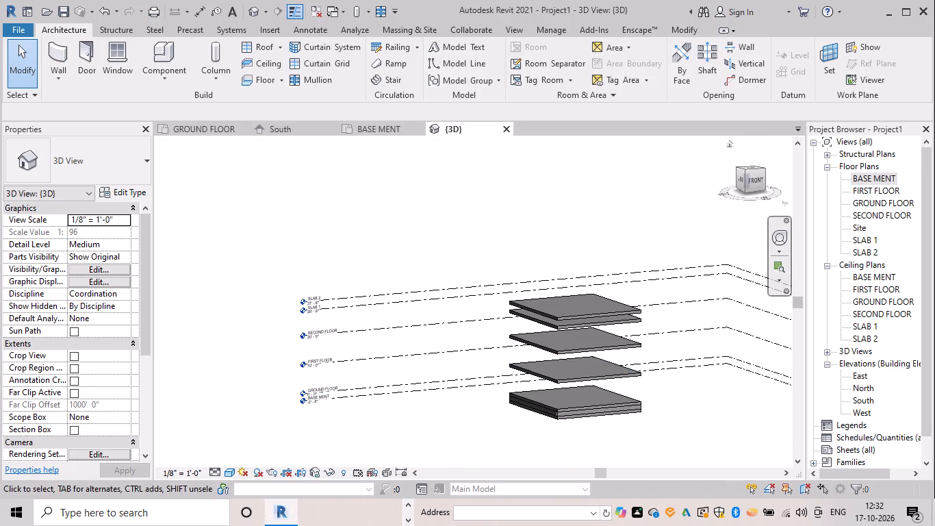
pyautogui.click(752, 179)
pyautogui.scroll(5, 530, 393)
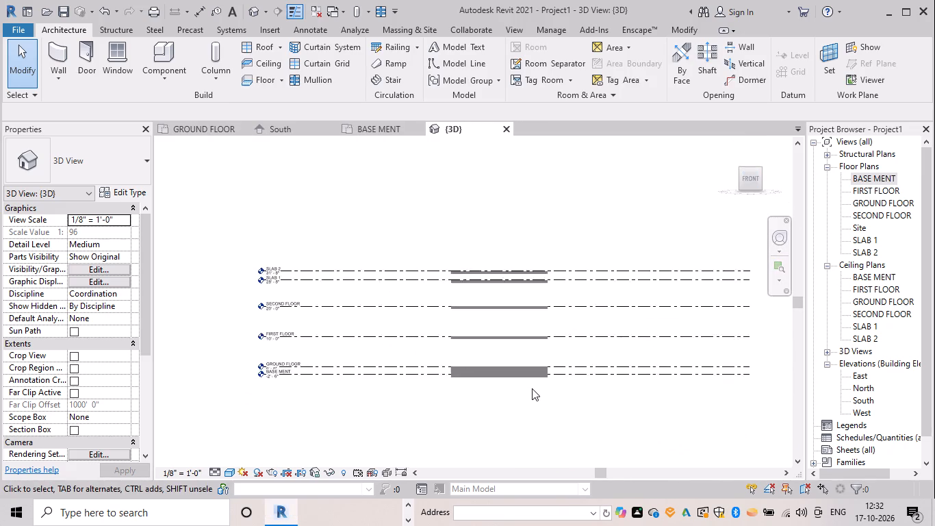
pyautogui.scroll(4, 520, 316)
pyautogui.scroll(-2, 465, 358)
pyautogui.moveTo(465, 359); pyautogui.dragTo(527, 399, button='middle')
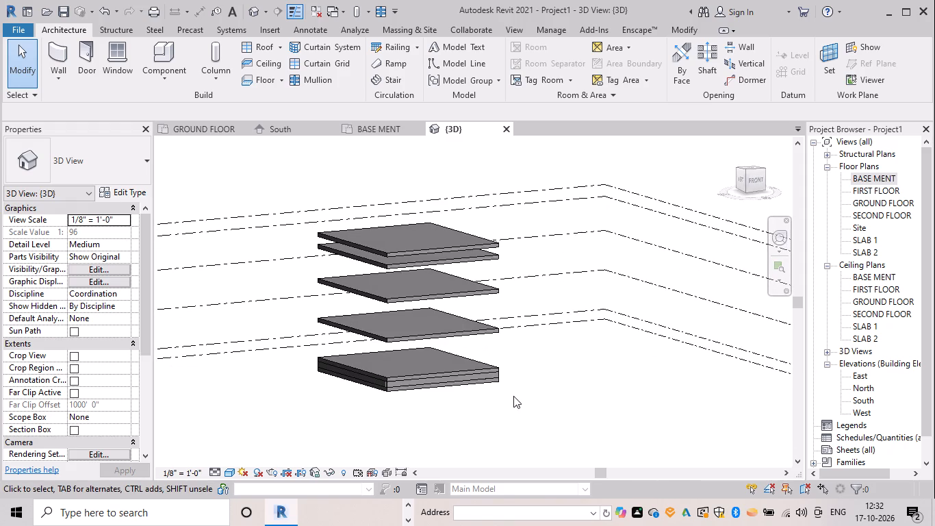
pyautogui.scroll(-4, 539, 379)
pyautogui.keyDown('shift'); pyautogui.moveTo(552, 378); pyautogui.dragTo(470, 419, button='middle'); pyautogui.keyUp('shift')
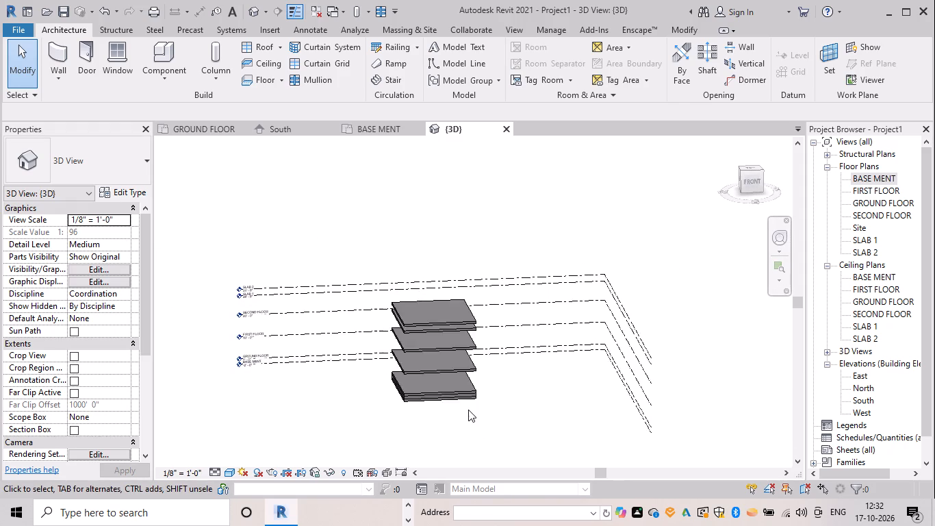
pyautogui.scroll(2, 468, 410)
pyautogui.keyDown('shift'); pyautogui.moveTo(510, 405); pyautogui.dragTo(414, 399, button='middle'); pyautogui.keyUp('shift')
pyautogui.scroll(4, 452, 395)
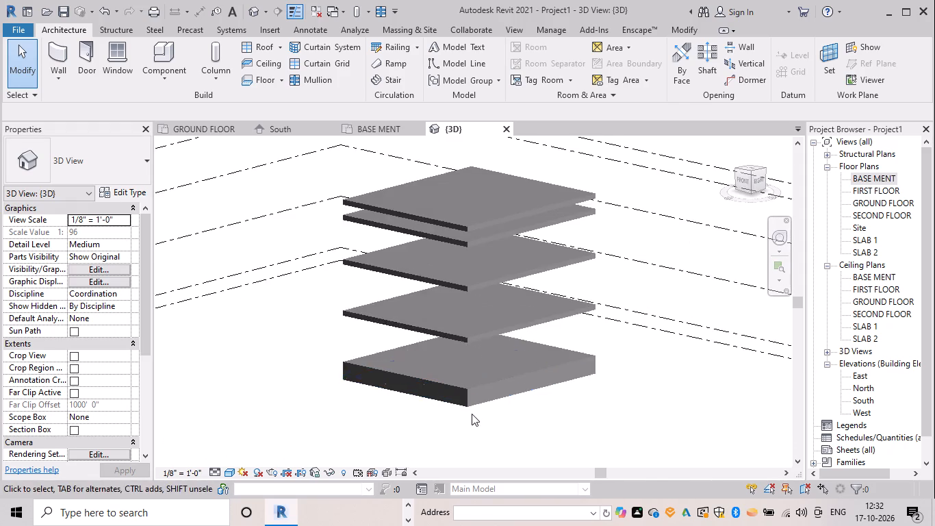
pyautogui.scroll(4, 472, 414)
pyautogui.click(472, 401)
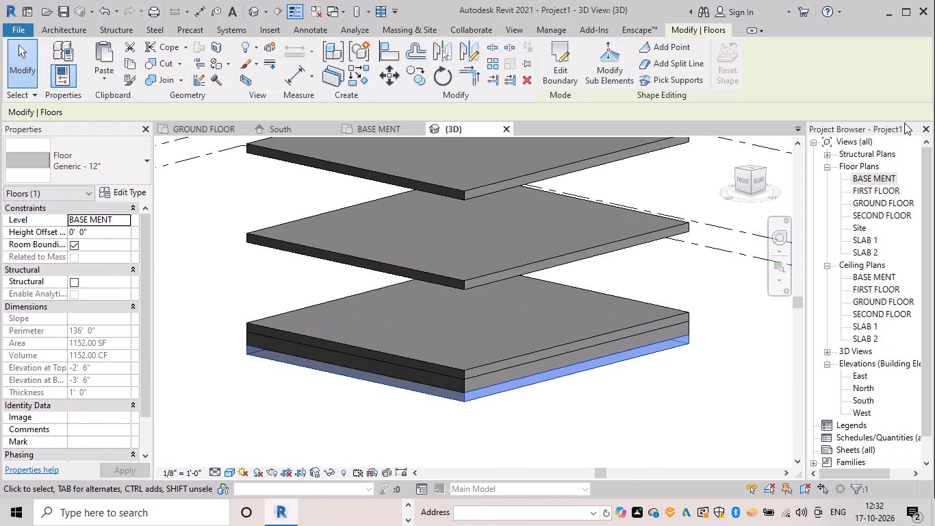
# In the Site plan, create a toposurface from four corner points forming a roughly rectangular outline around the building, and finish the surface.
pyautogui.doubleClick(863, 227)
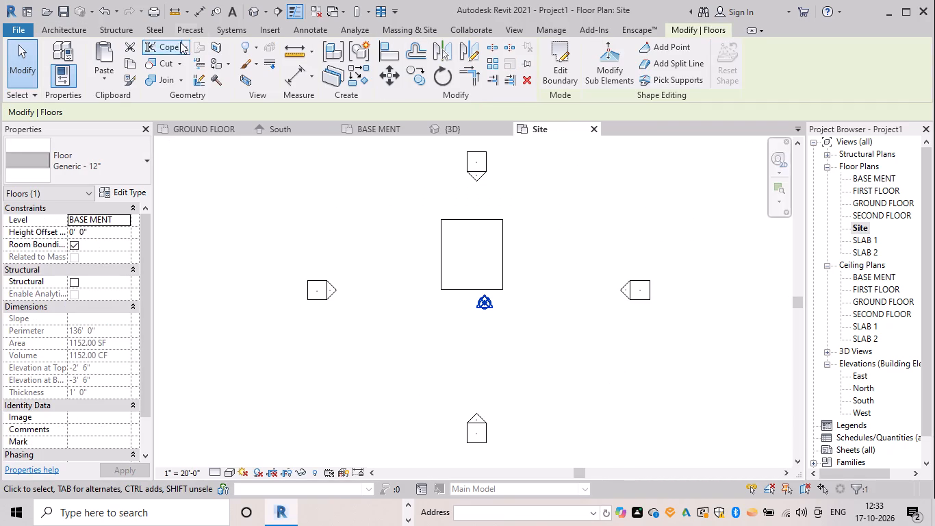
pyautogui.click(418, 32)
pyautogui.click(316, 69)
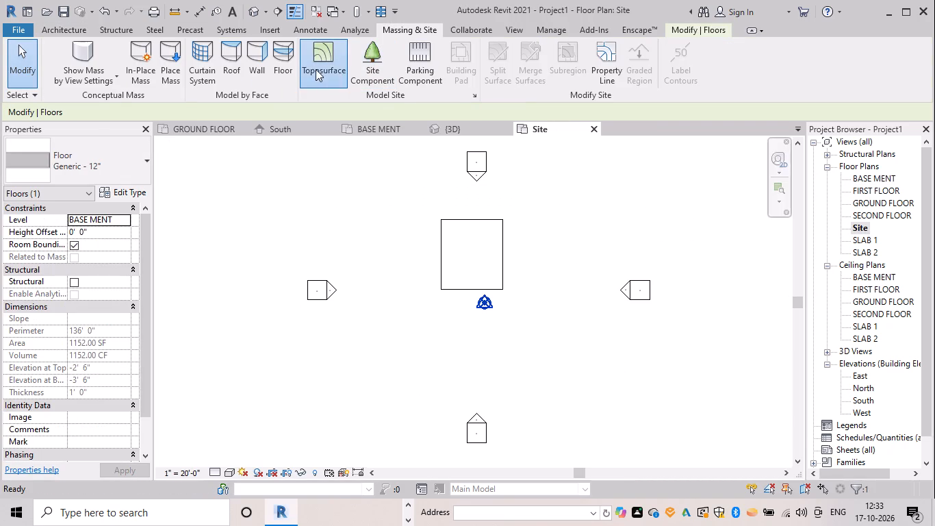
pyautogui.moveTo(376, 179); pyautogui.dragTo(412, 264)
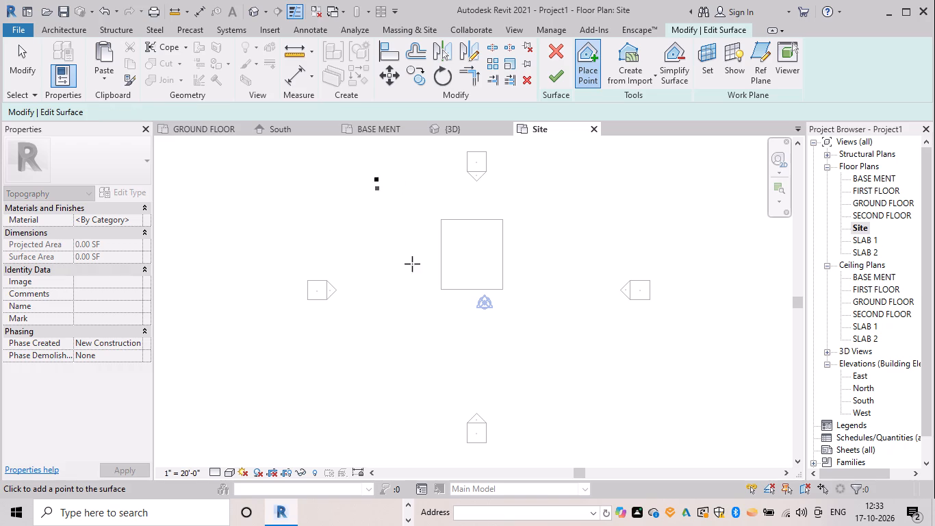
pyautogui.moveTo(412, 264); pyautogui.dragTo(415, 278)
pyautogui.click(374, 345)
pyautogui.click(544, 348)
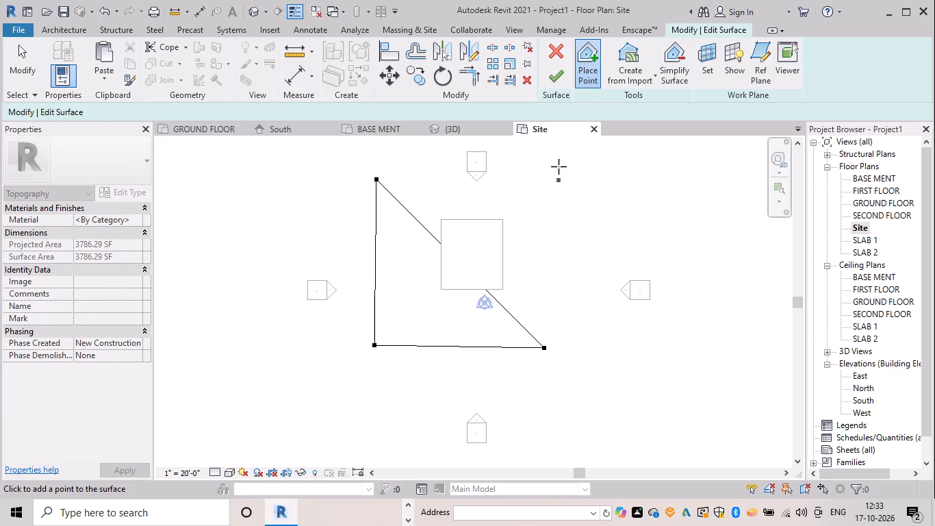
pyautogui.click(535, 178)
pyautogui.click(558, 80)
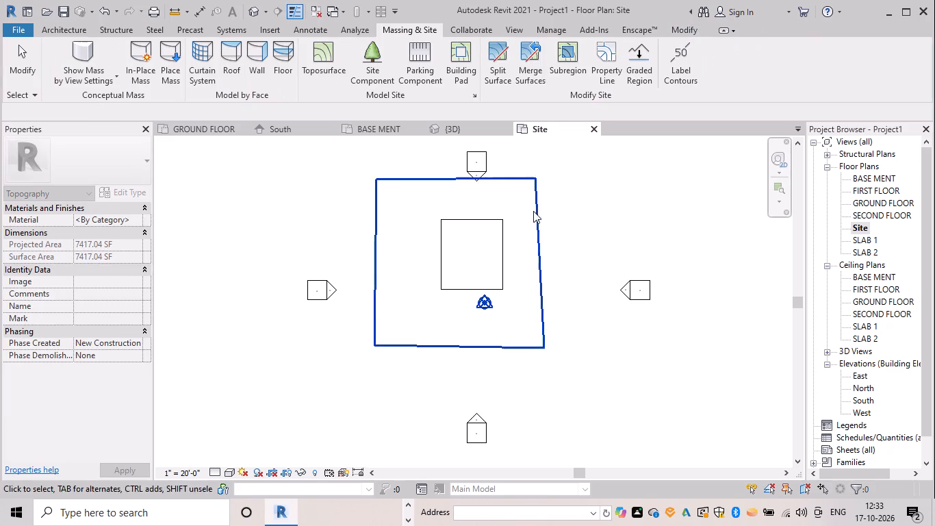
# In the 3D view seen from the right side, lower the toposurface to the underside of the lowest floor slab.
pyautogui.click(478, 123)
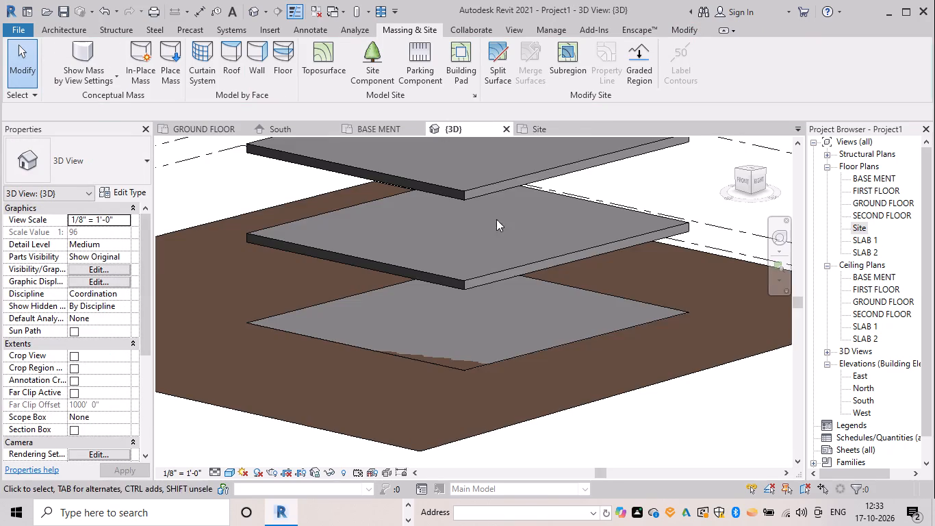
pyautogui.scroll(-3, 559, 362)
pyautogui.keyDown('shift'); pyautogui.moveTo(615, 416); pyautogui.dragTo(562, 371, button='middle'); pyautogui.keyUp('shift')
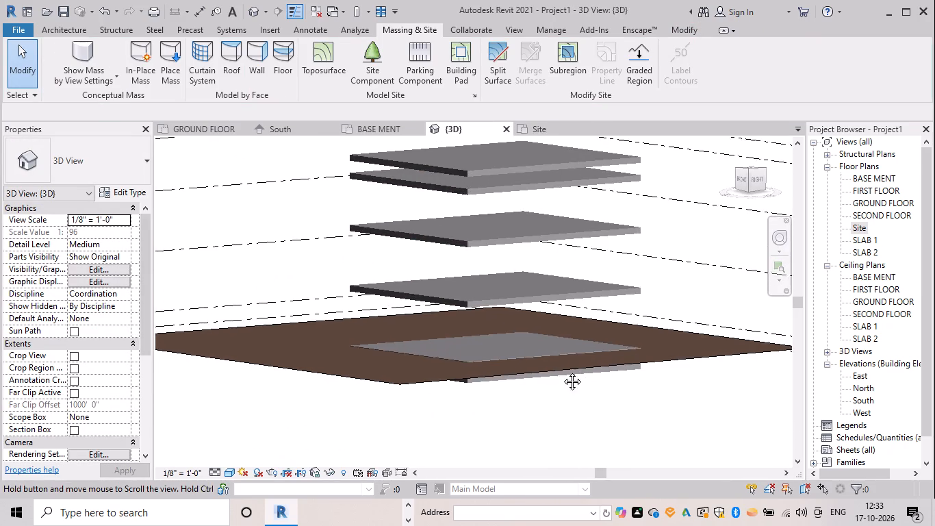
pyautogui.keyDown('shift'); pyautogui.moveTo(562, 371); pyautogui.dragTo(562, 371, button='middle'); pyautogui.keyUp('shift')
pyautogui.scroll(1, 562, 371)
pyautogui.click(756, 179)
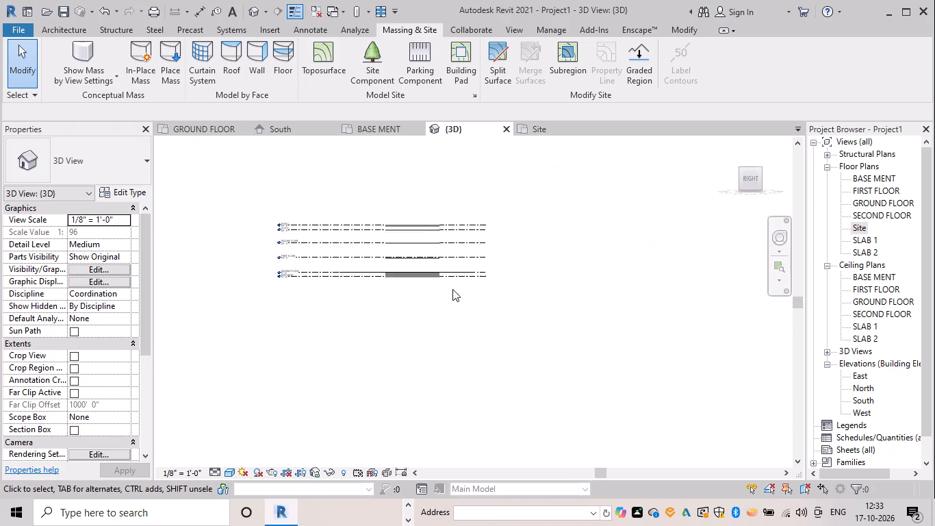
pyautogui.scroll(5, 431, 302)
pyautogui.scroll(5, 472, 384)
pyautogui.click(474, 308)
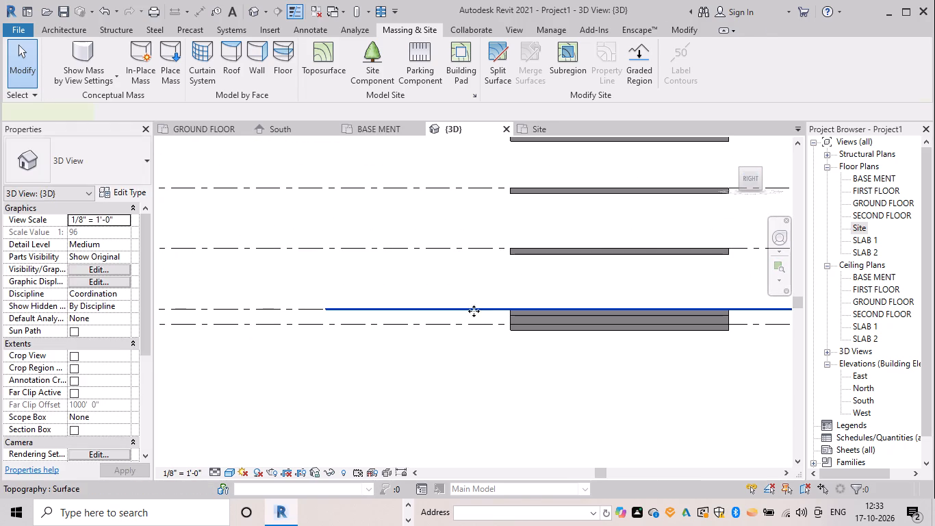
pyautogui.press('Down')
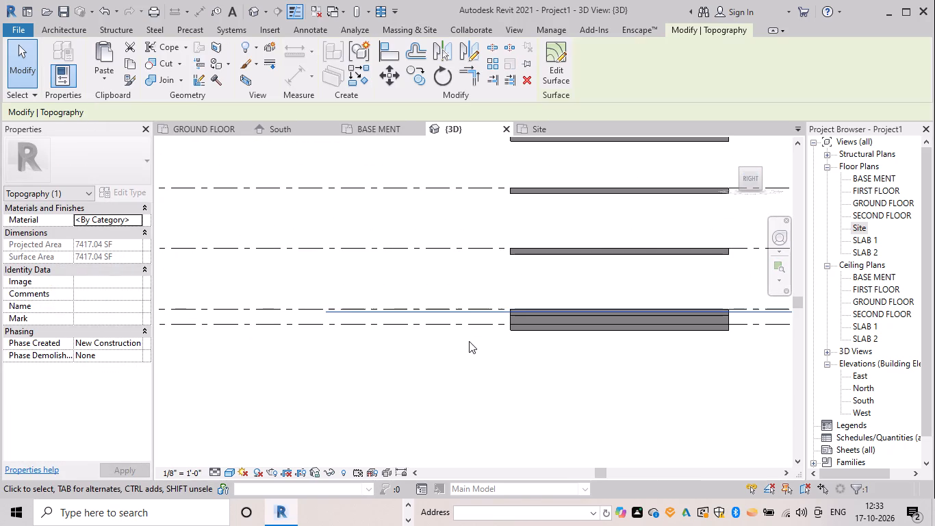
pyautogui.press('Down')
pyautogui.press('Down')
pyautogui.press('Down')
pyautogui.press('Down')
pyautogui.press('Down')
pyautogui.press('Down')
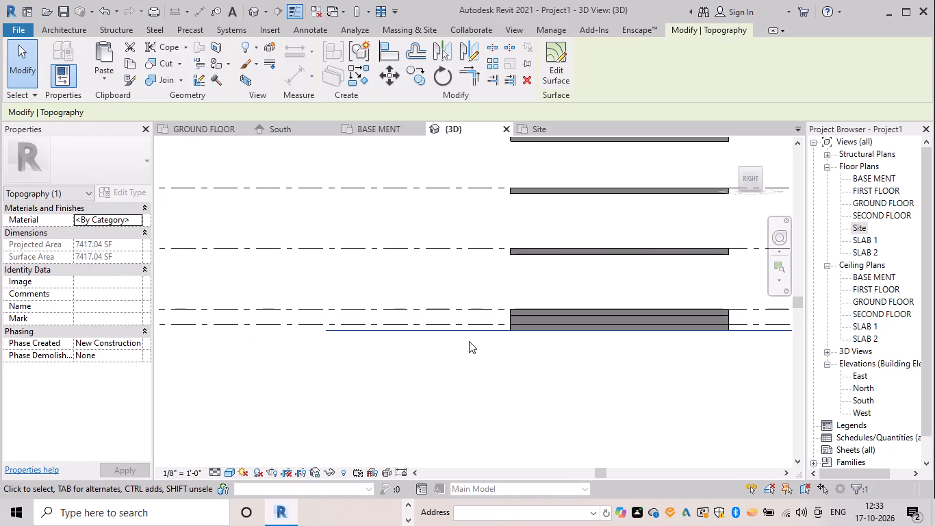
pyautogui.press('Escape')
# Edit the BASE MENT floor slab's boundary in 3D, extending its front edge outward beyond the front basement wall, and finish the sketch.
pyautogui.scroll(-2, 433, 311)
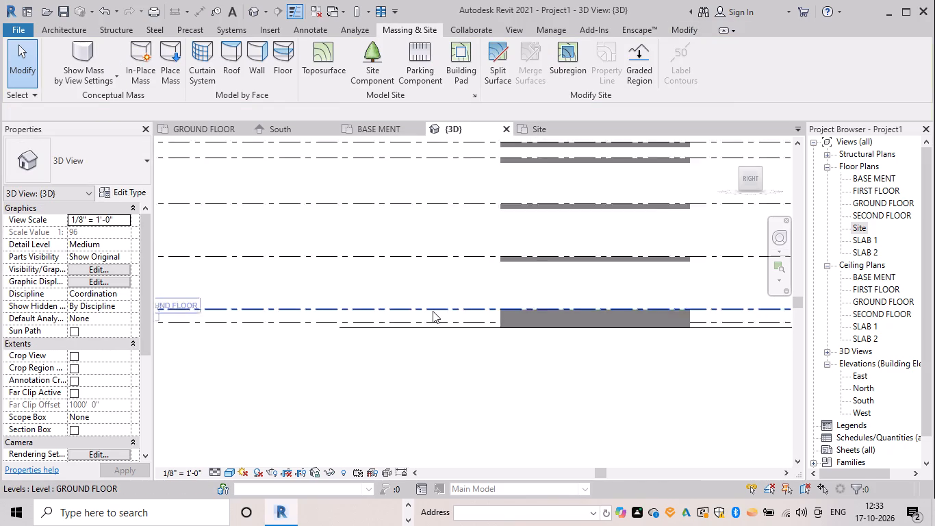
pyautogui.keyDown('shift'); pyautogui.scroll(-1, 435, 287); pyautogui.keyUp('shift')
pyautogui.keyDown('shift'); pyautogui.moveTo(435, 287); pyautogui.dragTo(573, 386, button='middle'); pyautogui.keyUp('shift')
pyautogui.scroll(3, 489, 299)
pyautogui.keyDown('shift'); pyautogui.moveTo(594, 334); pyautogui.dragTo(562, 287, button='middle'); pyautogui.keyUp('shift')
pyautogui.keyDown('shift'); pyautogui.scroll(1, 568, 297); pyautogui.keyUp('shift')
pyautogui.scroll(3, 549, 330)
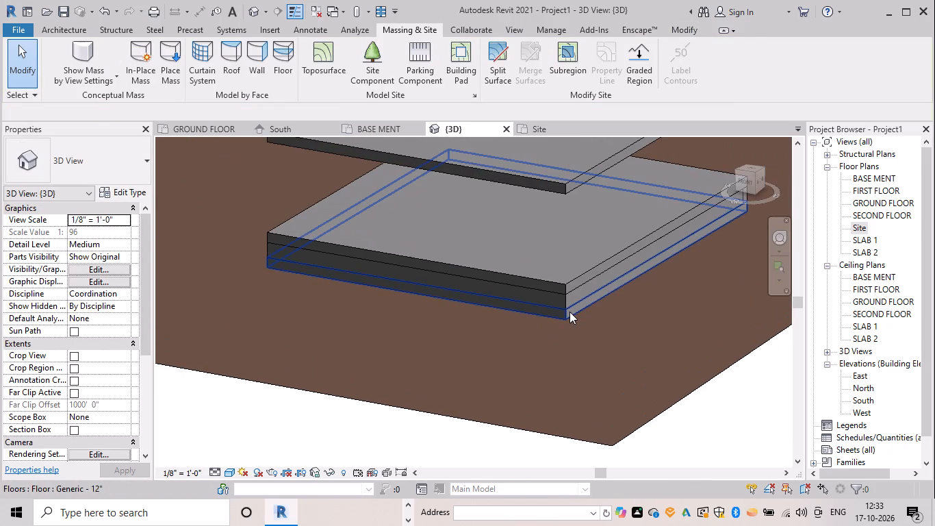
pyautogui.click(569, 312)
pyautogui.moveTo(556, 71); pyautogui.dragTo(556, 77)
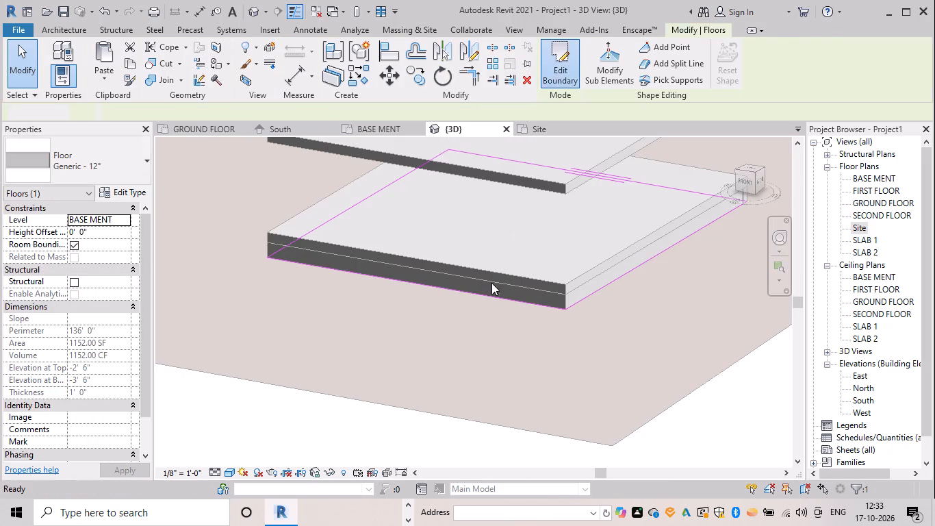
pyautogui.click(485, 299)
pyautogui.moveTo(475, 294); pyautogui.dragTo(451, 347)
pyautogui.press('Escape')
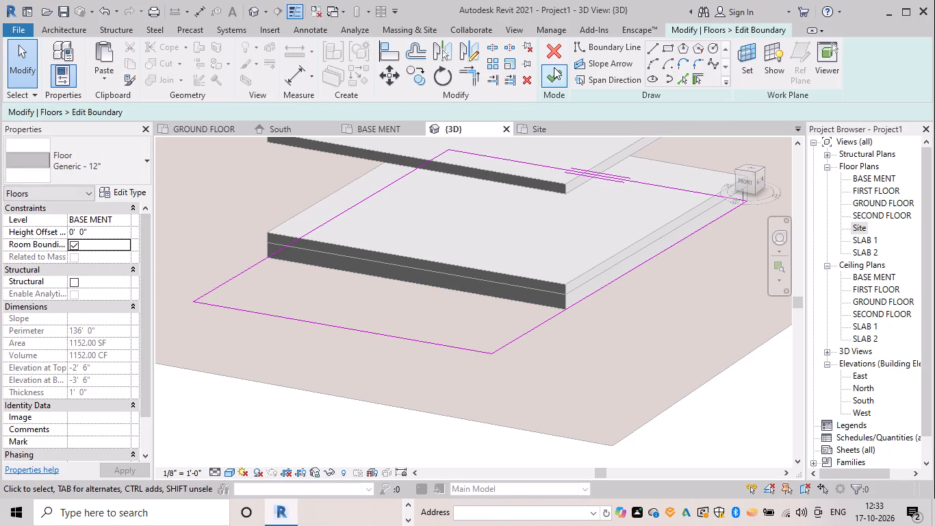
pyautogui.click(554, 77)
pyautogui.press('Escape')
pyautogui.scroll(-3, 628, 326)
pyautogui.keyDown('shift'); pyautogui.moveTo(616, 334); pyautogui.dragTo(638, 329, button='middle'); pyautogui.keyUp('shift')
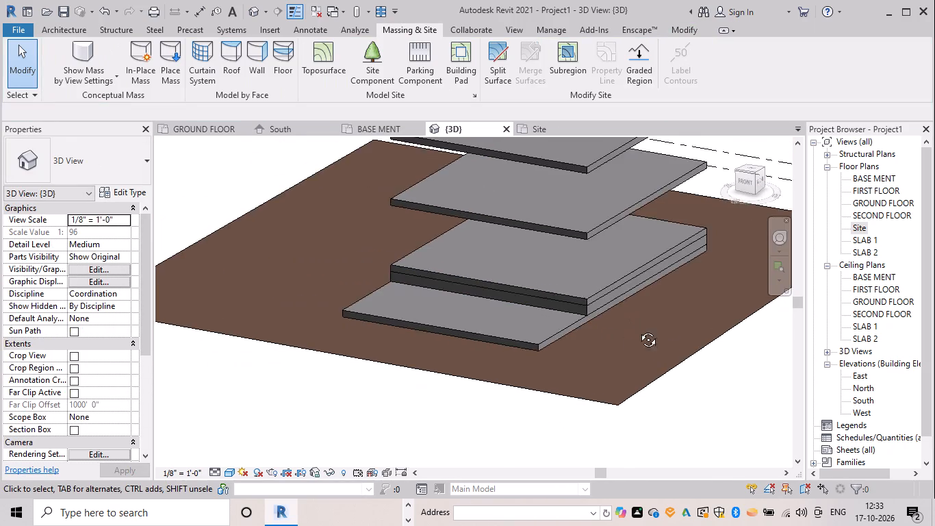
pyautogui.keyDown('shift'); pyautogui.moveTo(638, 329); pyautogui.dragTo(664, 314, button='middle'); pyautogui.keyUp('shift')
pyautogui.keyDown('shift'); pyautogui.moveTo(528, 288); pyautogui.dragTo(556, 278, button='middle'); pyautogui.keyUp('shift')
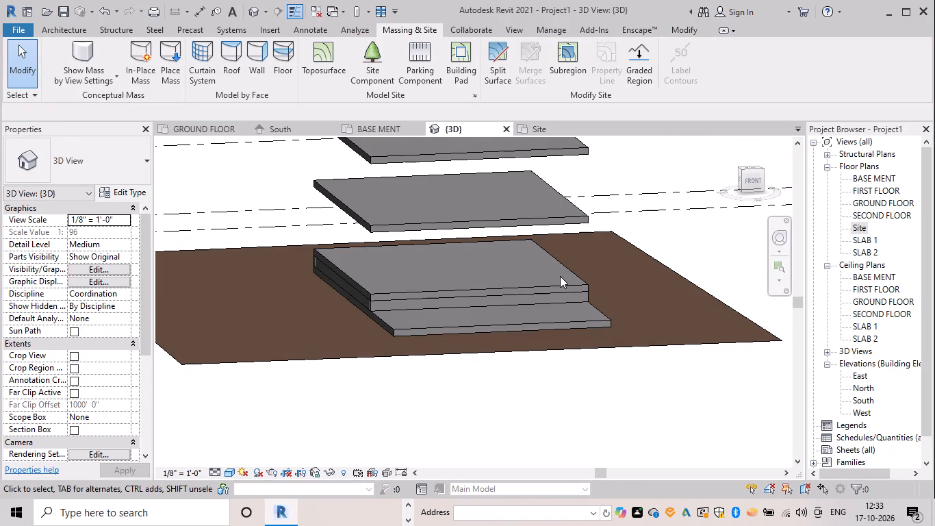
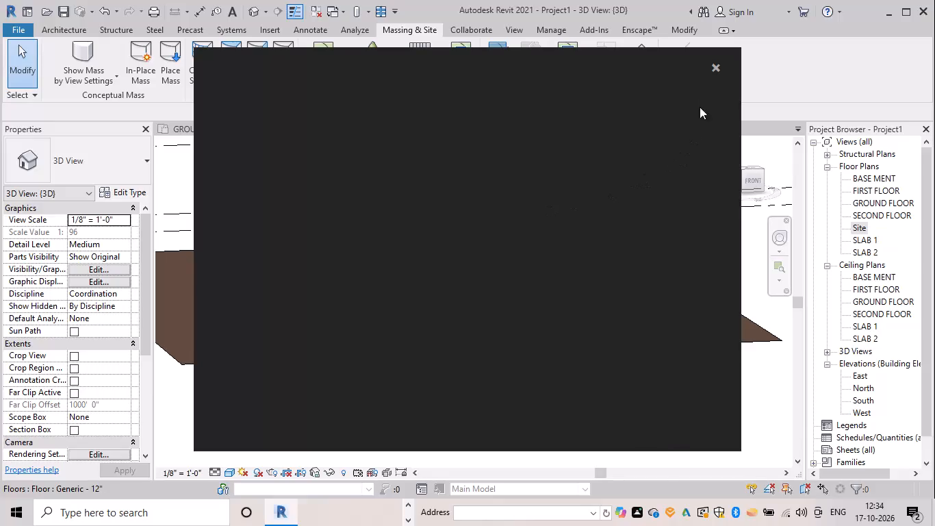
# In the GROUND FLOOR plan, draw 9" perimeter walls 10' high along the four edges of the main slab, excluding its front extension.
pyautogui.click(713, 60)
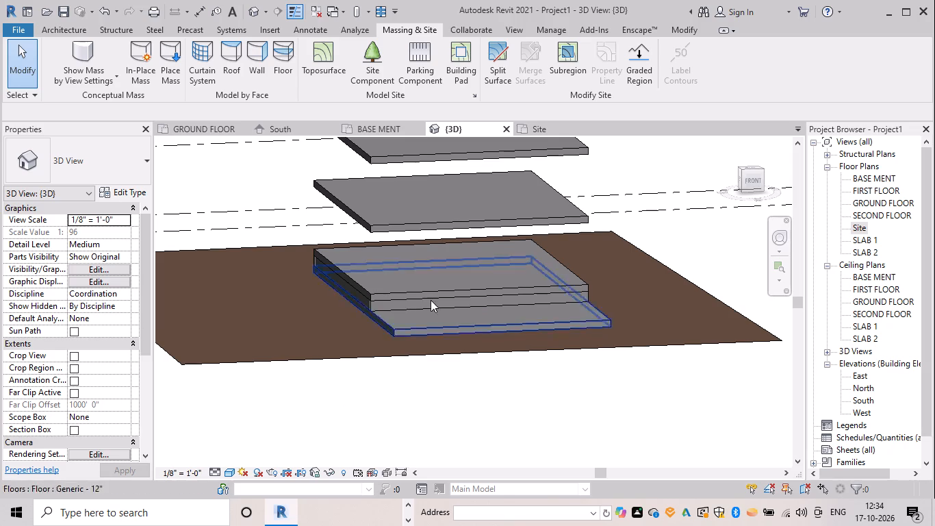
pyautogui.doubleClick(860, 199)
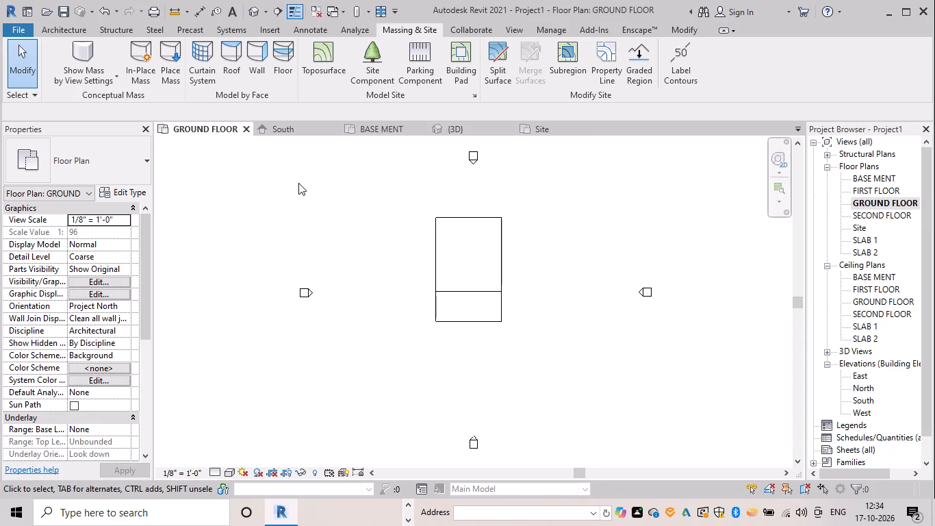
pyautogui.press('w')
pyautogui.press('a')
pyautogui.moveTo(255, 112); pyautogui.dragTo(135, 153)
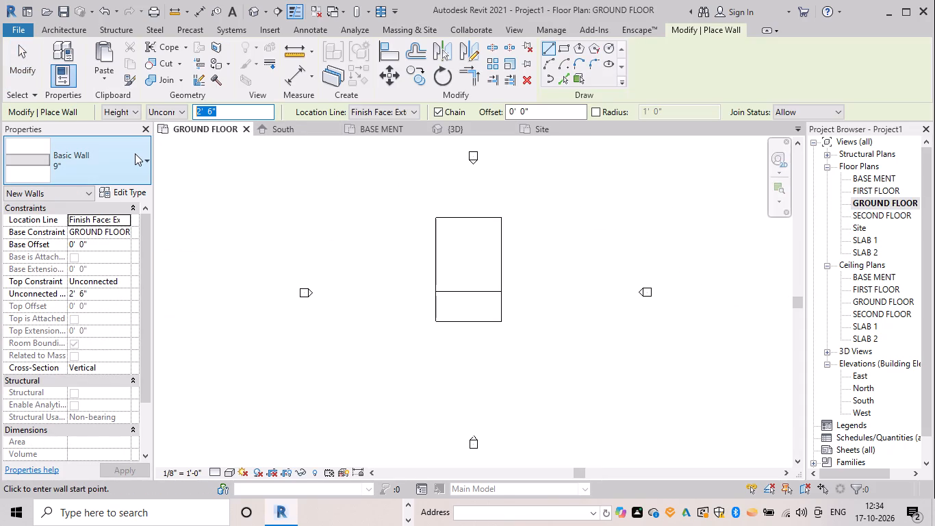
pyautogui.press('BackSpace')
pyautogui.write("10'")
pyautogui.press('Return')
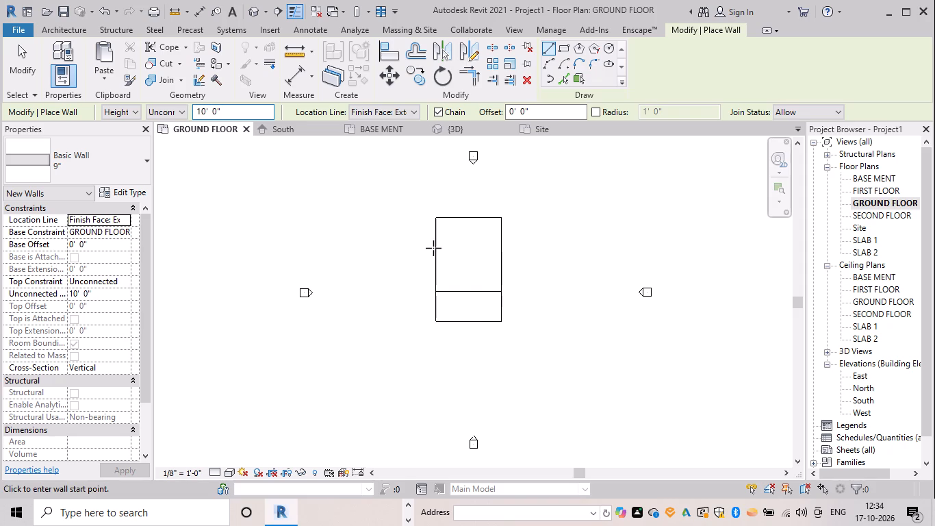
pyautogui.scroll(3, 448, 213)
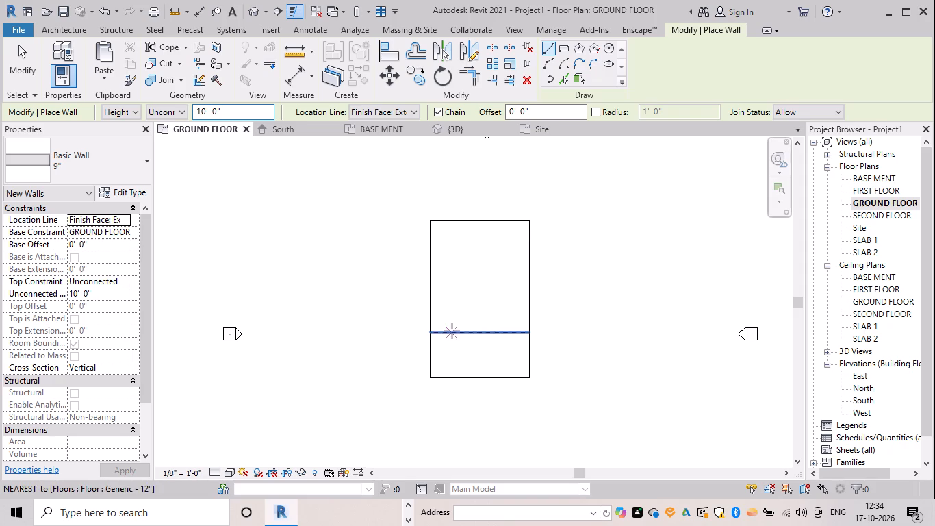
pyautogui.click(430, 334)
pyautogui.scroll(5, 441, 261)
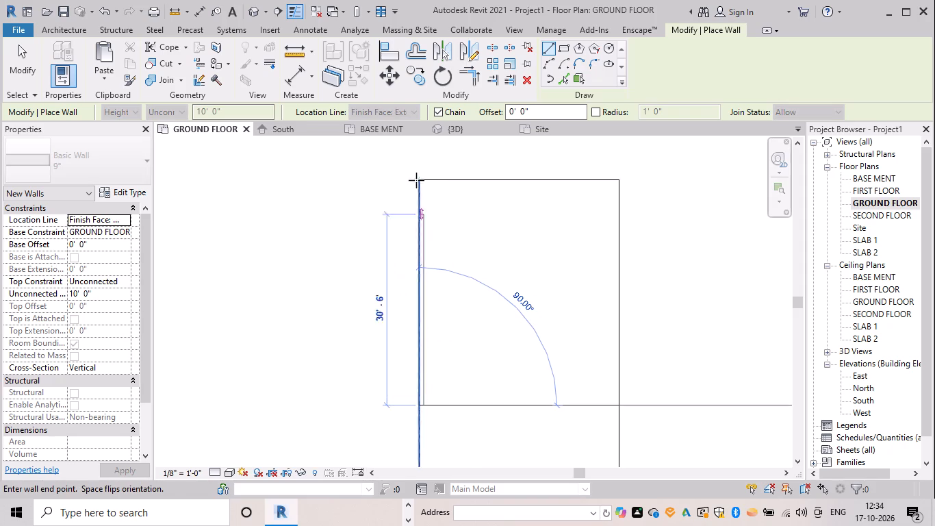
pyautogui.moveTo(423, 184); pyautogui.dragTo(430, 188)
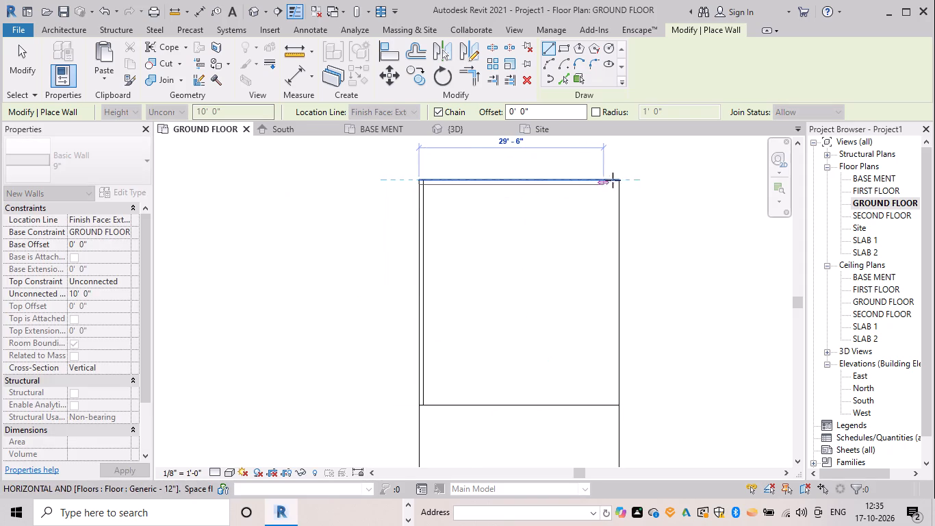
pyautogui.moveTo(617, 178); pyautogui.dragTo(615, 191)
pyautogui.moveTo(624, 404); pyautogui.dragTo(615, 407)
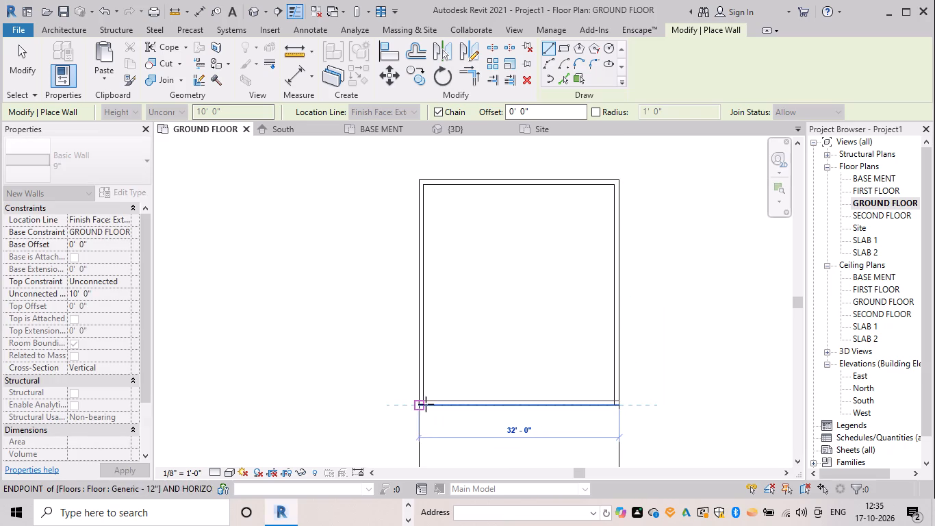
pyautogui.click(428, 404)
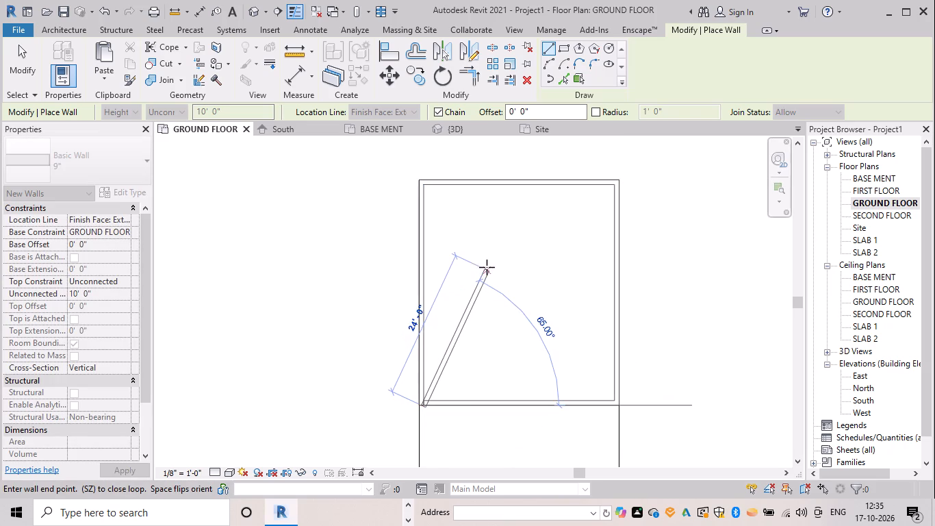
pyautogui.press('Escape')
pyautogui.press('Escape')
pyautogui.press('Escape')
pyautogui.press('Escape')
# Examine the new ground floor walls, slabs and extended basement slab in 3D from the front and corner angles.
pyautogui.click(485, 127)
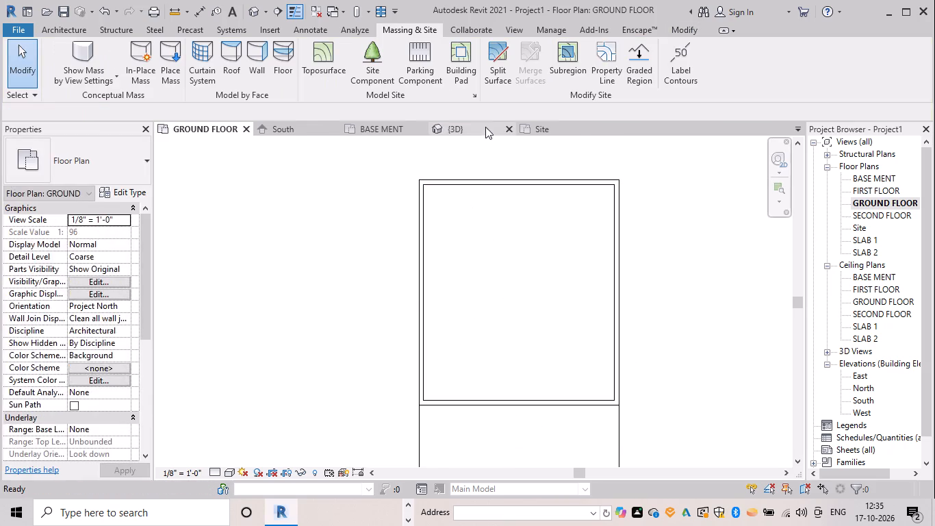
pyautogui.scroll(4, 306, 279)
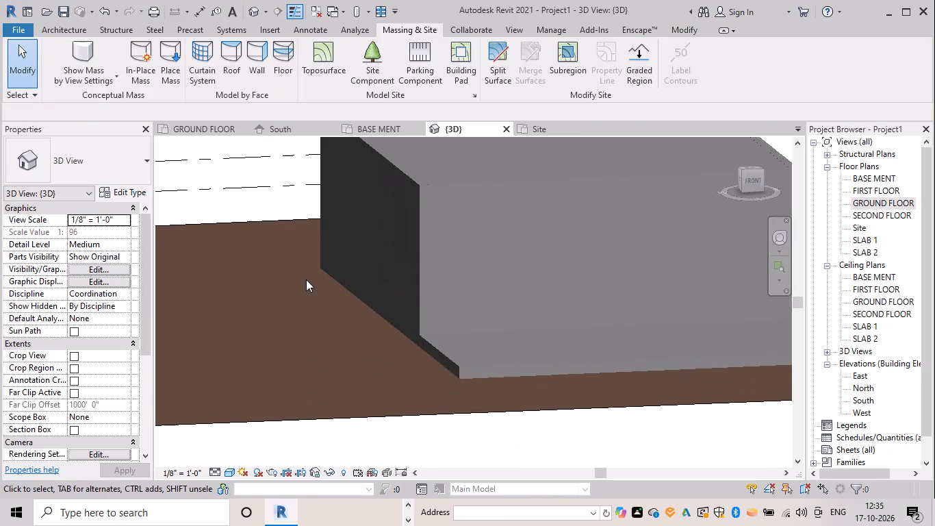
pyautogui.scroll(1, 290, 302)
pyautogui.keyDown('shift'); pyautogui.moveTo(309, 299); pyautogui.dragTo(372, 277, button='middle'); pyautogui.keyUp('shift')
pyautogui.scroll(4, 265, 295)
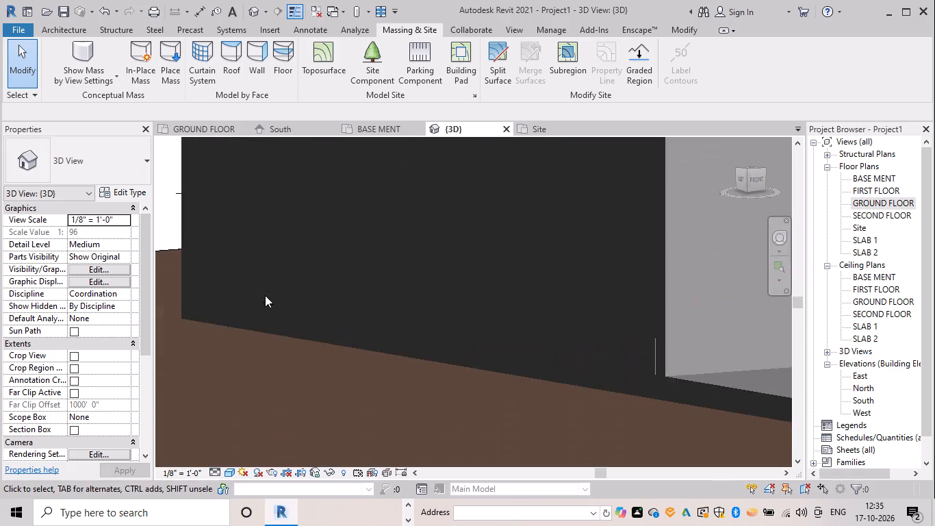
pyautogui.scroll(1, 265, 295)
pyautogui.moveTo(247, 310); pyautogui.dragTo(474, 299, button='middle')
pyautogui.keyDown('shift'); pyautogui.scroll(1, 474, 299); pyautogui.keyUp('shift')
pyautogui.scroll(-12, 229, 342)
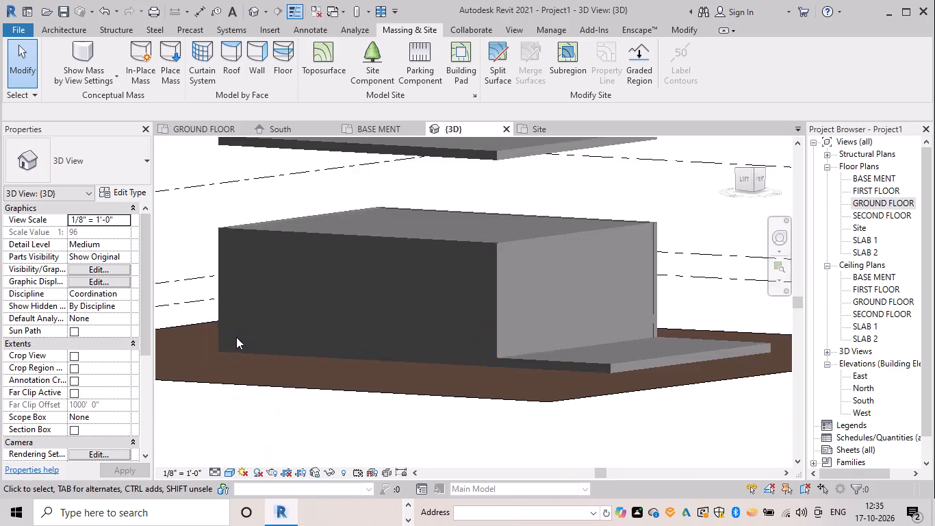
pyautogui.scroll(-5, 236, 337)
pyautogui.scroll(-1, 329, 344)
pyautogui.moveTo(335, 344); pyautogui.dragTo(209, 409, button='middle')
pyautogui.scroll(4, 286, 351)
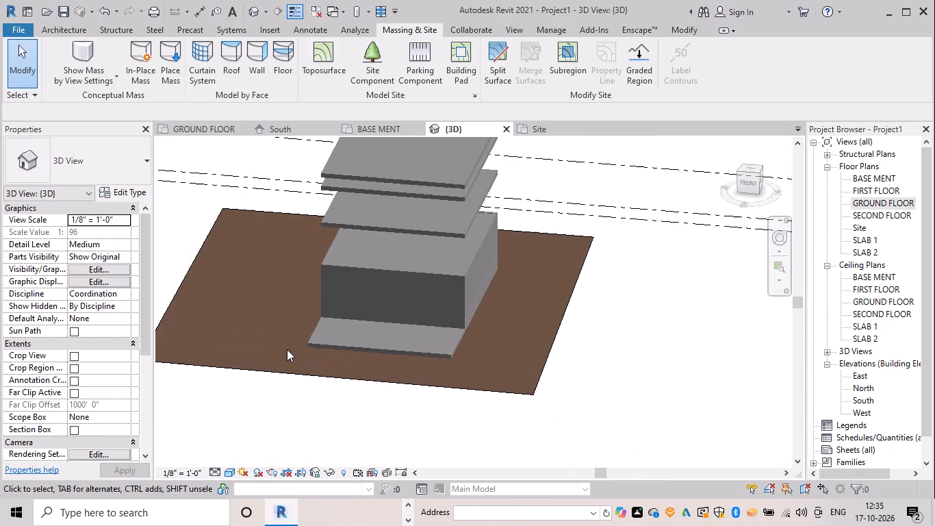
pyautogui.scroll(2, 287, 349)
pyautogui.keyDown('shift'); pyautogui.moveTo(293, 349); pyautogui.dragTo(405, 323, button='middle'); pyautogui.keyUp('shift')
pyautogui.scroll(2, 400, 323)
pyautogui.keyDown('shift'); pyautogui.moveTo(387, 310); pyautogui.dragTo(345, 270, button='middle'); pyautogui.keyUp('shift')
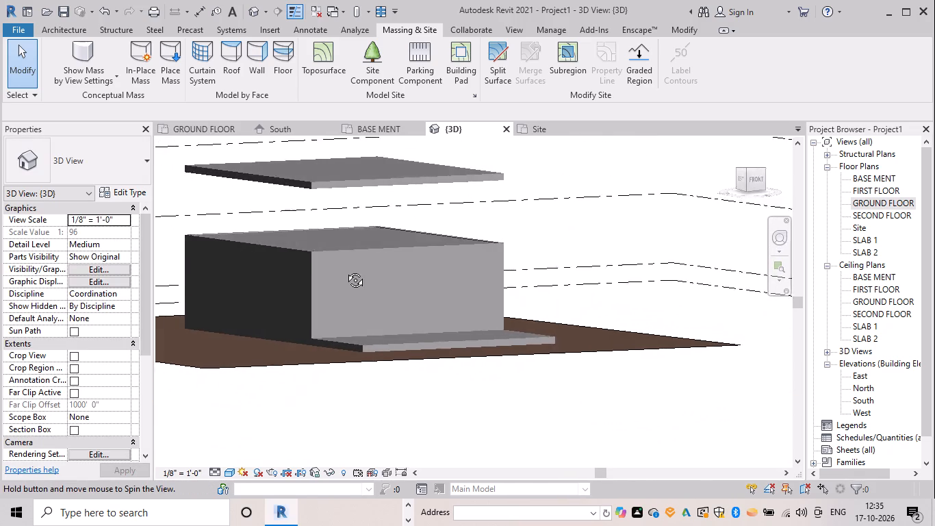
pyautogui.keyDown('shift'); pyautogui.moveTo(345, 270); pyautogui.dragTo(329, 270, button='middle'); pyautogui.keyUp('shift')
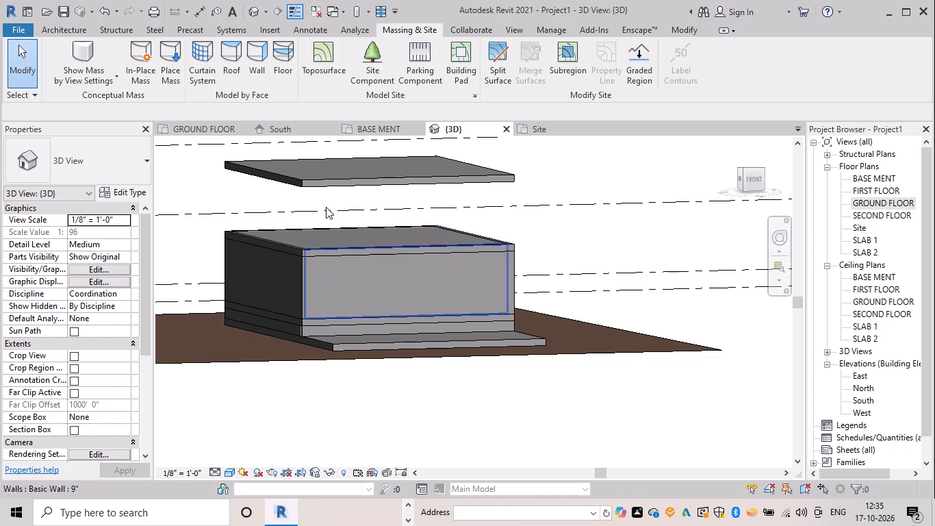
# Edit the SECOND FLOOR slab's boundary from the top view and set its front edge's offset dimension to 2'.
pyautogui.click(328, 181)
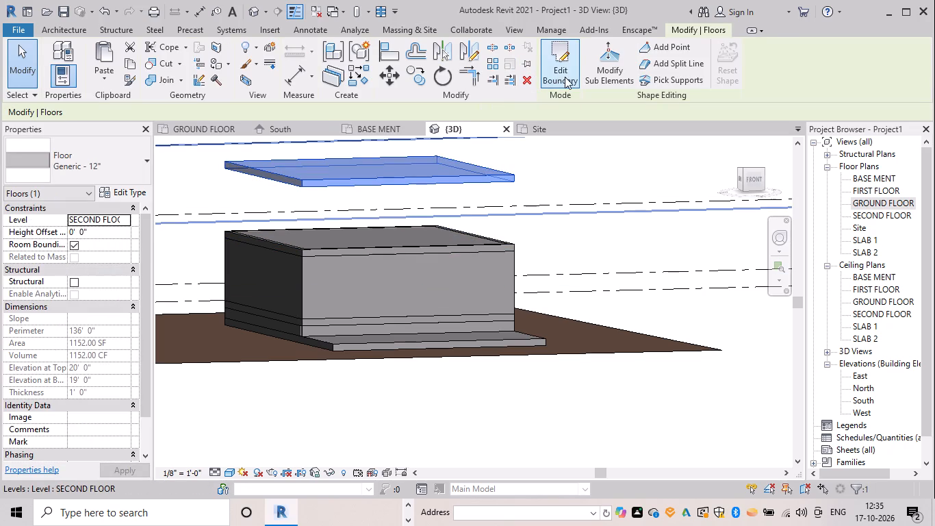
pyautogui.click(565, 77)
pyautogui.scroll(-5, 603, 225)
pyautogui.keyDown('shift'); pyautogui.moveTo(602, 218); pyautogui.dragTo(601, 218, button='middle'); pyautogui.keyUp('shift')
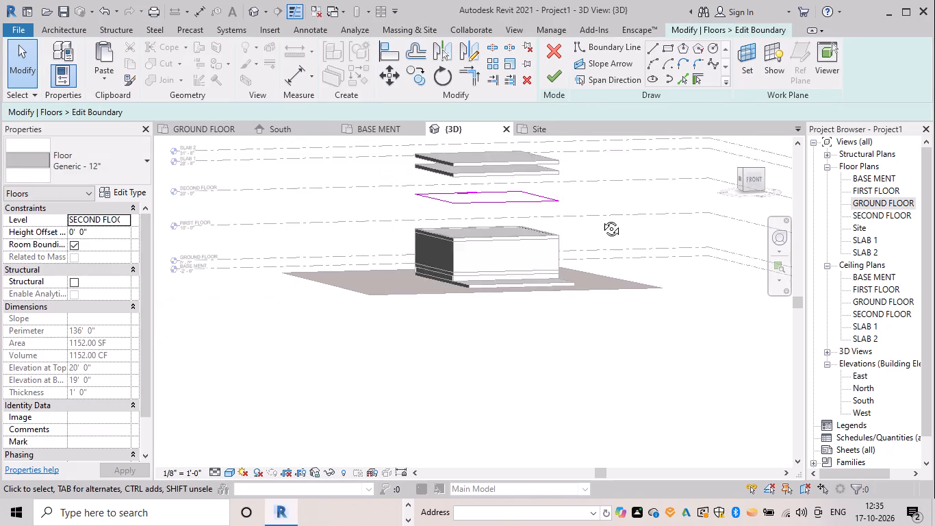
pyautogui.keyDown('shift'); pyautogui.moveTo(601, 218); pyautogui.dragTo(566, 463, button='middle'); pyautogui.keyUp('shift')
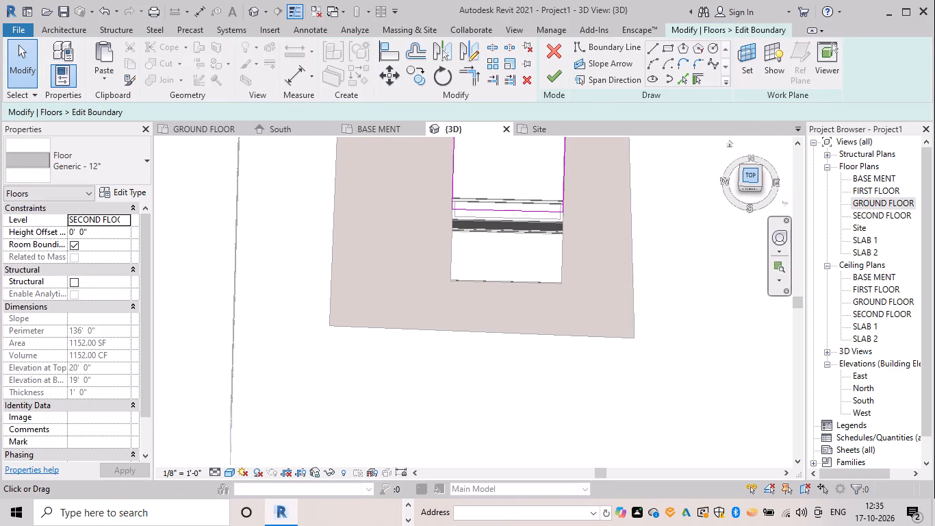
pyautogui.click(747, 175)
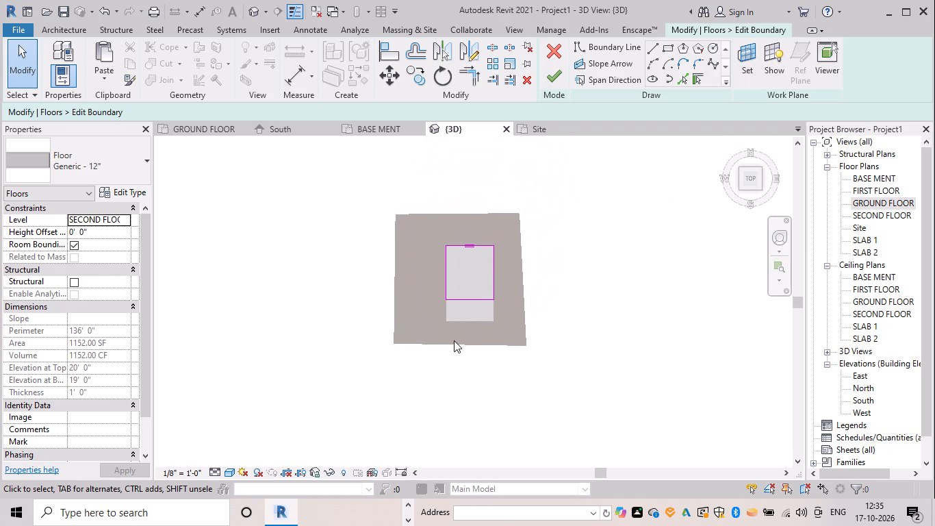
pyautogui.scroll(5, 495, 317)
pyautogui.click(474, 287)
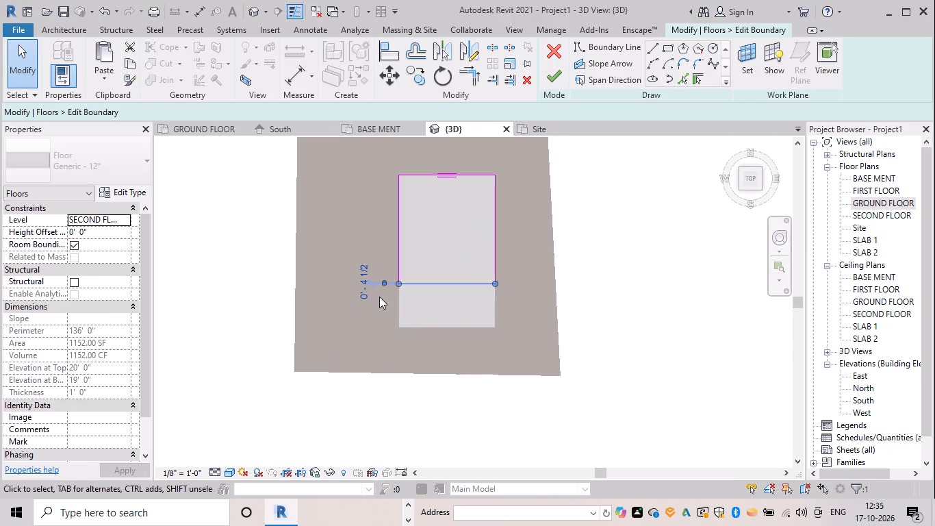
pyautogui.click(368, 292)
pyautogui.press('BackSpace')
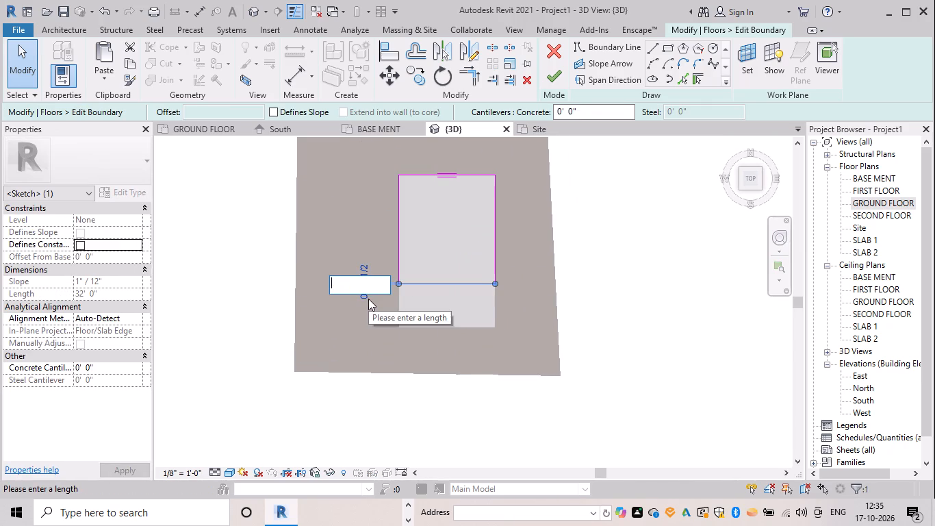
pyautogui.write("2'")
pyautogui.press('Return')
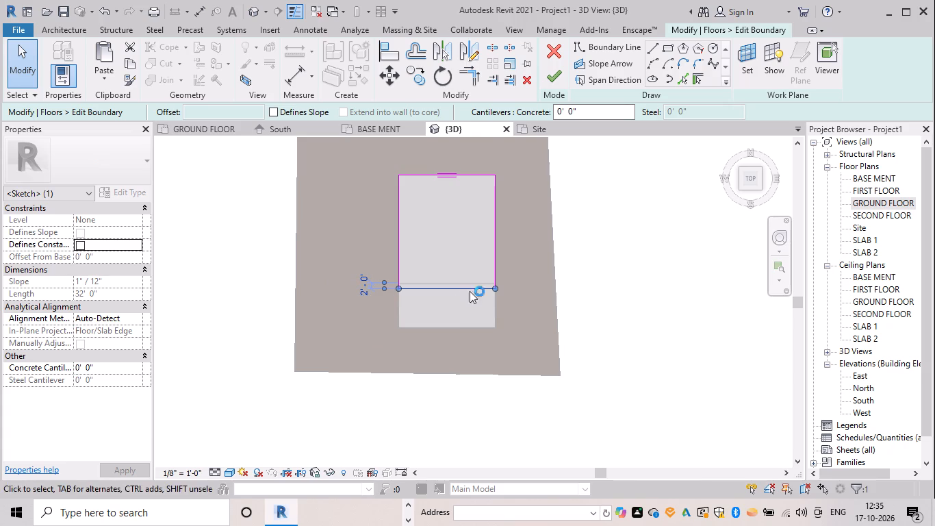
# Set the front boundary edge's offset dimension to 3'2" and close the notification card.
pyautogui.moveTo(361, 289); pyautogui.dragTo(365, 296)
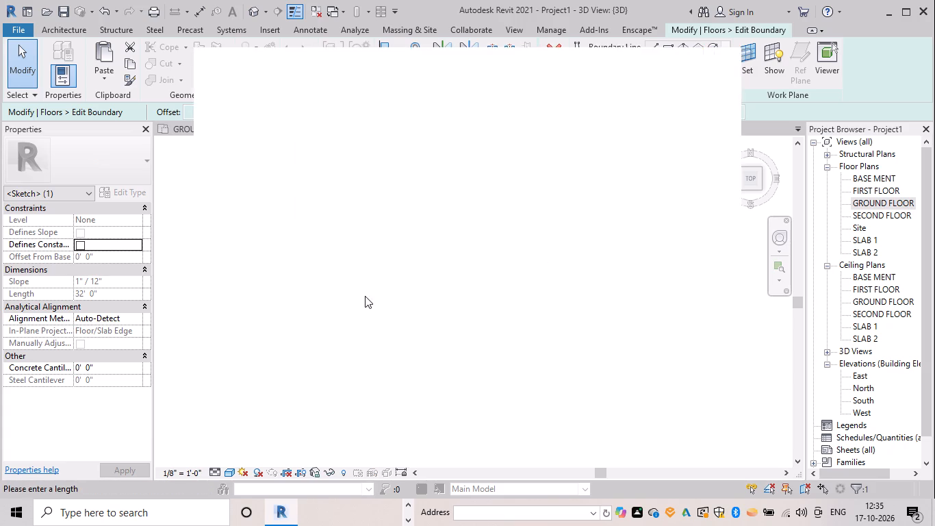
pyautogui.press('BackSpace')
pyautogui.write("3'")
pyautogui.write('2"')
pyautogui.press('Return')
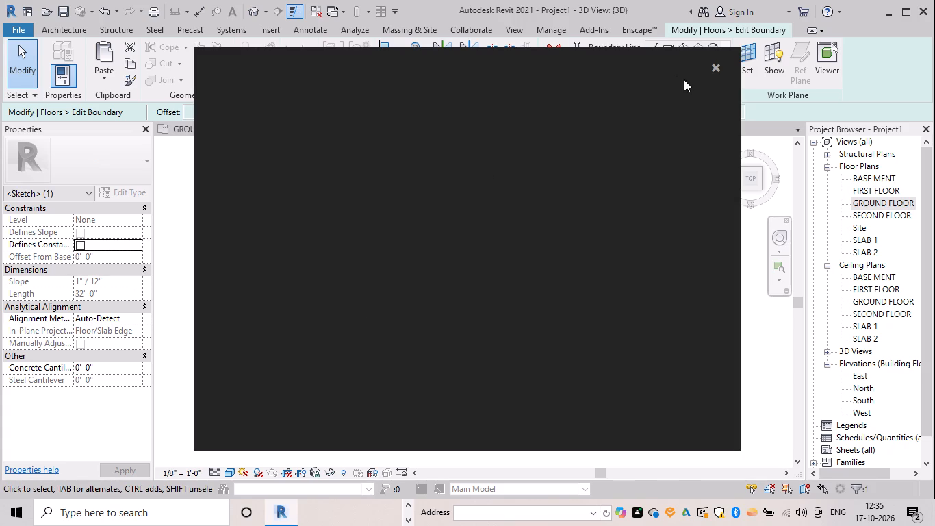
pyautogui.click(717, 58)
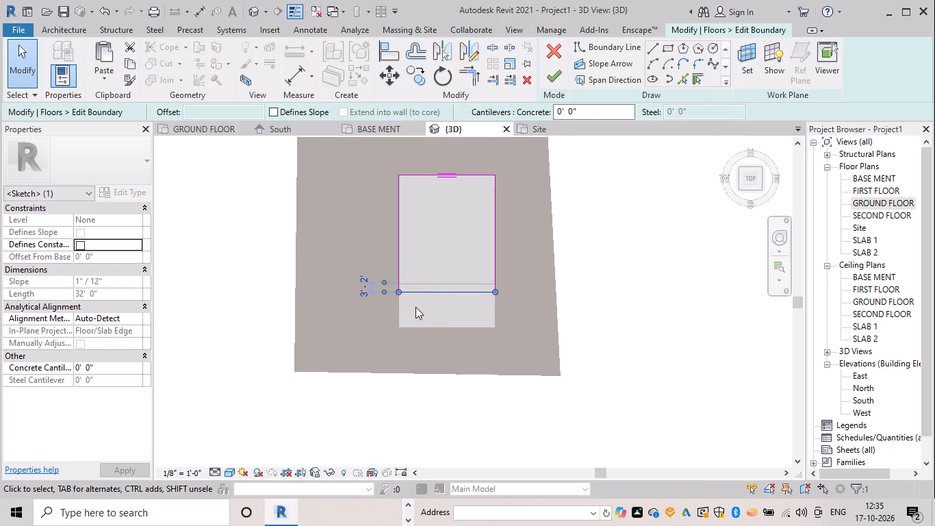
# Set the SECOND FLOOR slab's front boundary edge offset to 3'6".
pyautogui.click(364, 282)
pyautogui.press('BackSpace')
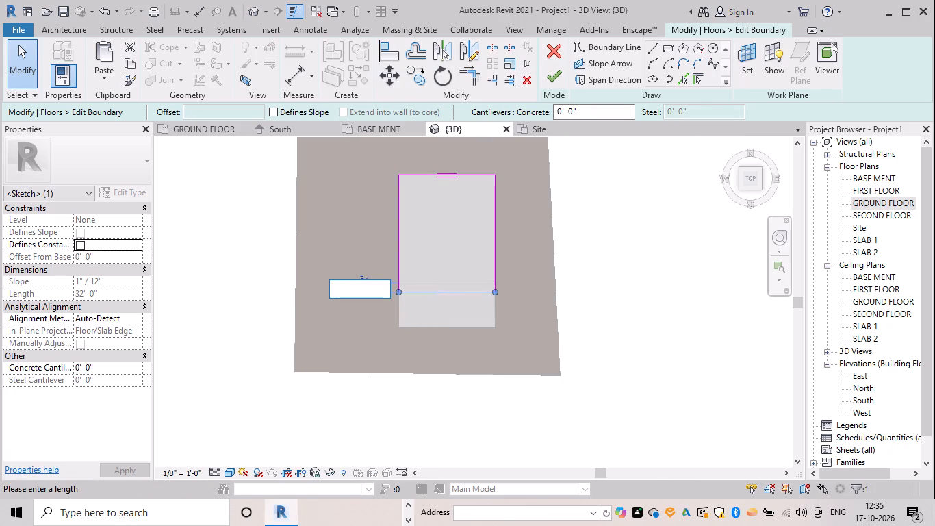
pyautogui.write('3\'6"')
pyautogui.press('Return')
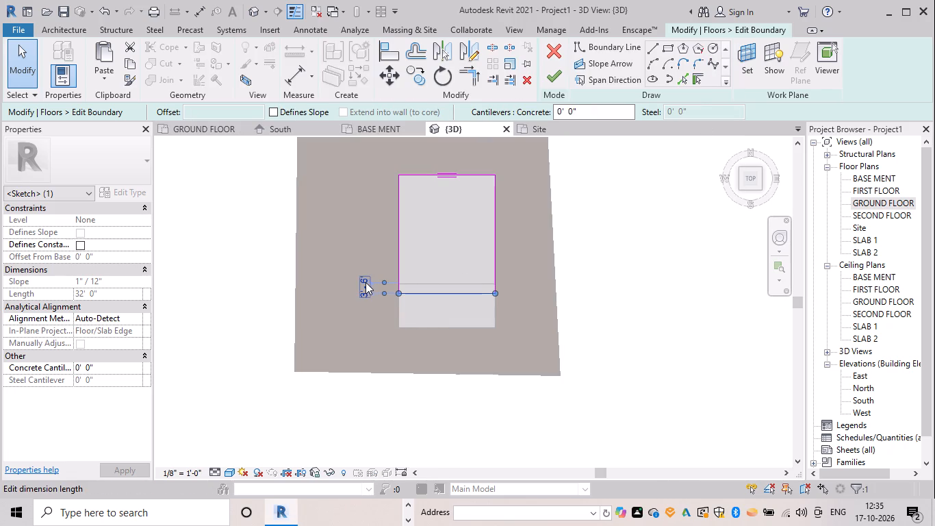
# Move the SECOND FLOOR slab's west boundary edge outward by setting its offset dimension to 3'.
pyautogui.click(399, 239)
pyautogui.moveTo(426, 209); pyautogui.dragTo(437, 292, button='middle')
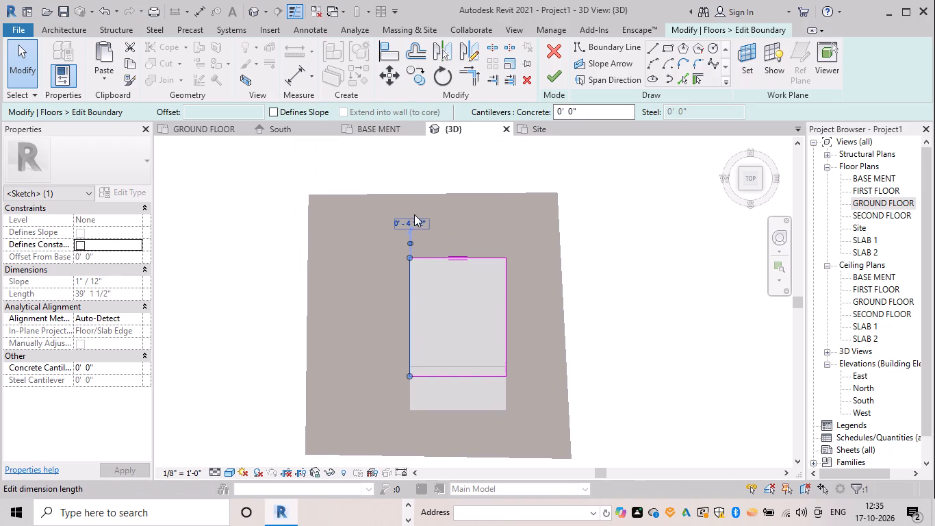
pyautogui.click(414, 218)
pyautogui.press('BackSpace')
pyautogui.write("3'")
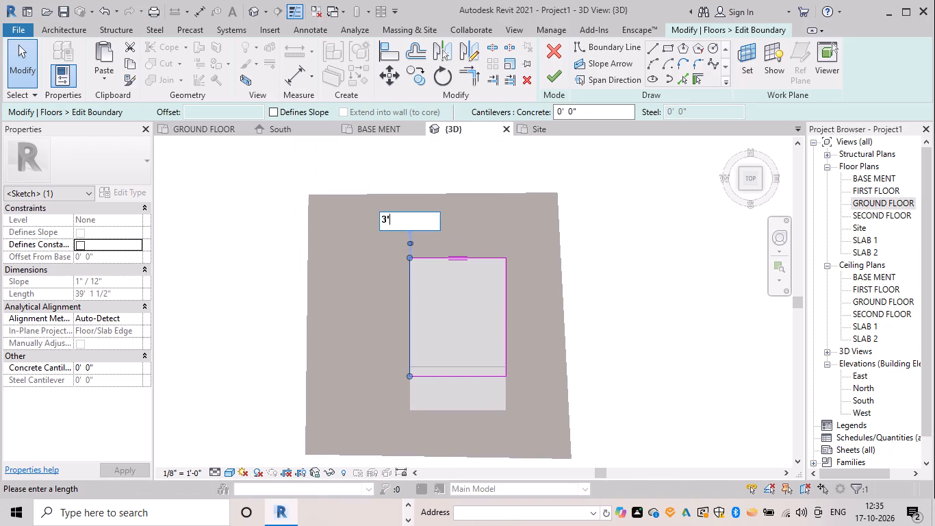
pyautogui.press('Return')
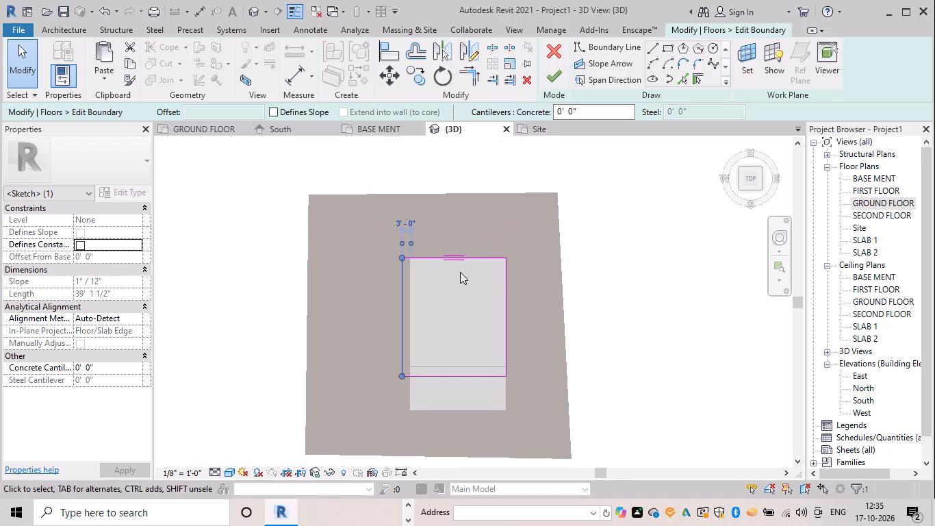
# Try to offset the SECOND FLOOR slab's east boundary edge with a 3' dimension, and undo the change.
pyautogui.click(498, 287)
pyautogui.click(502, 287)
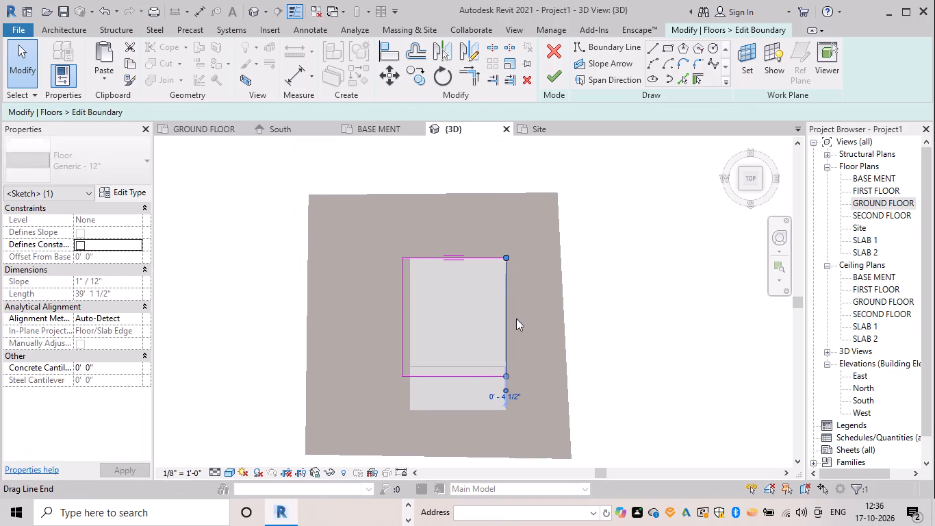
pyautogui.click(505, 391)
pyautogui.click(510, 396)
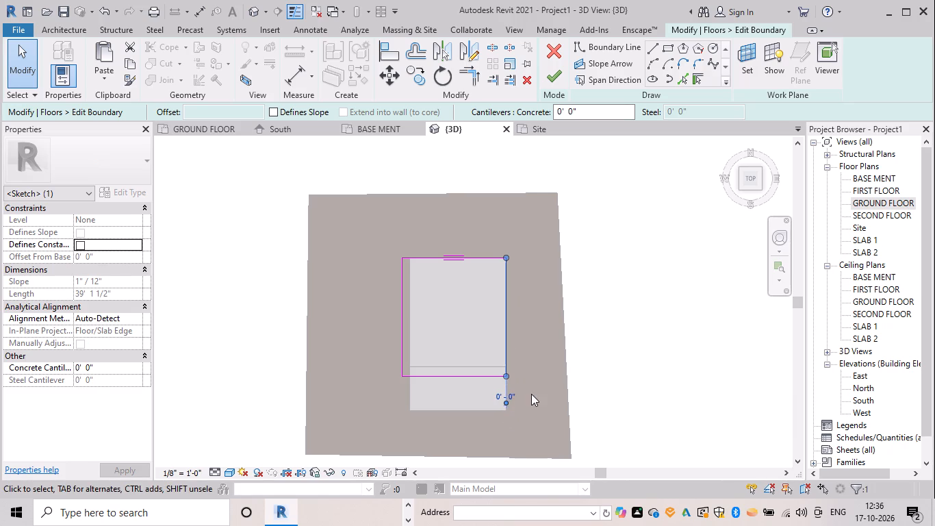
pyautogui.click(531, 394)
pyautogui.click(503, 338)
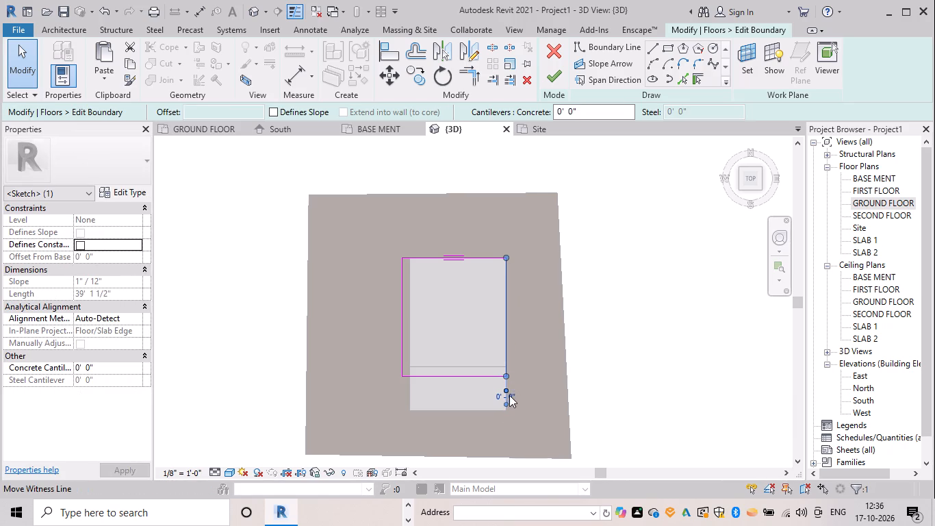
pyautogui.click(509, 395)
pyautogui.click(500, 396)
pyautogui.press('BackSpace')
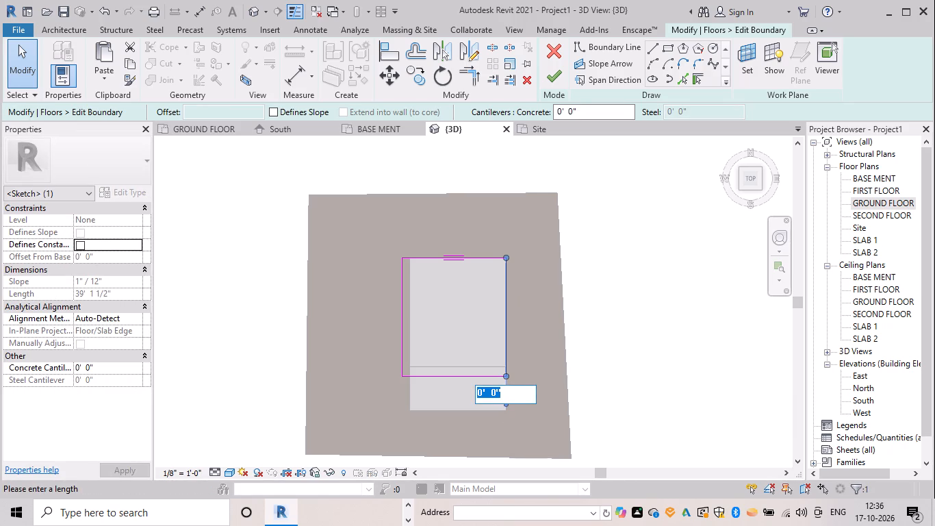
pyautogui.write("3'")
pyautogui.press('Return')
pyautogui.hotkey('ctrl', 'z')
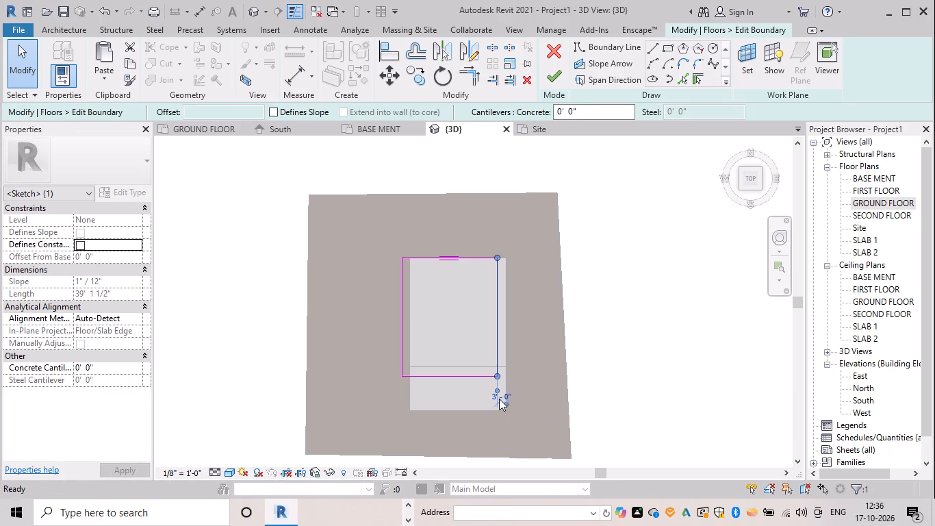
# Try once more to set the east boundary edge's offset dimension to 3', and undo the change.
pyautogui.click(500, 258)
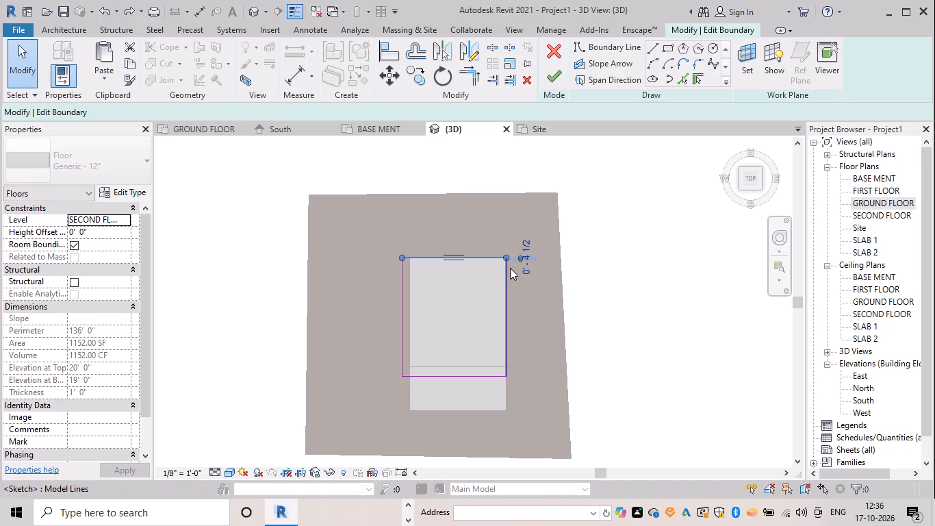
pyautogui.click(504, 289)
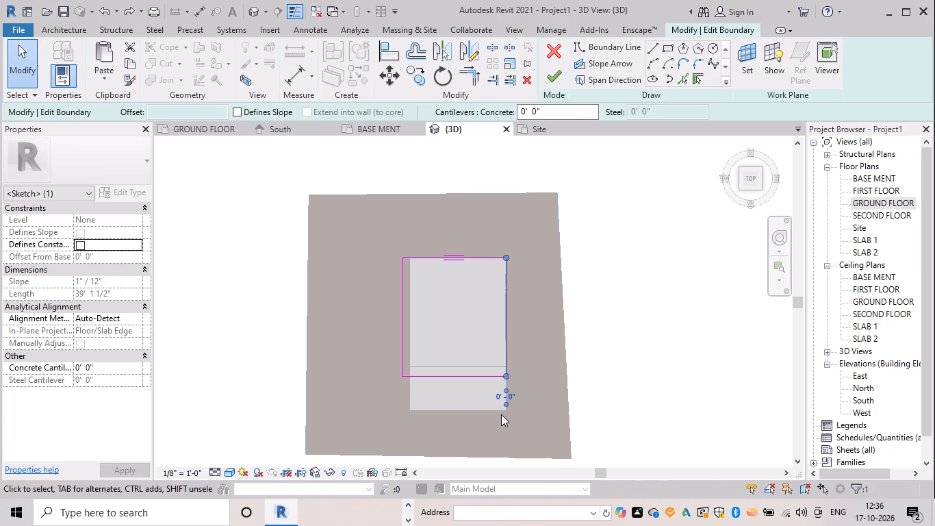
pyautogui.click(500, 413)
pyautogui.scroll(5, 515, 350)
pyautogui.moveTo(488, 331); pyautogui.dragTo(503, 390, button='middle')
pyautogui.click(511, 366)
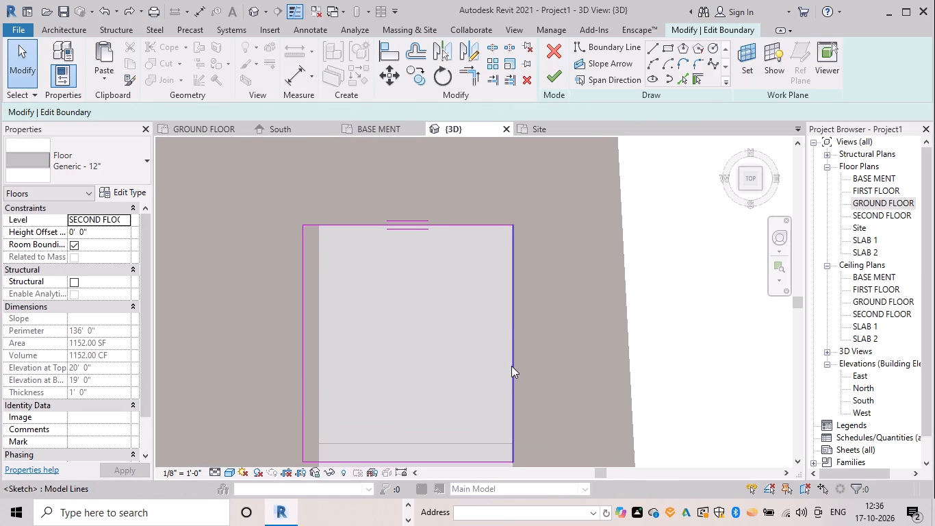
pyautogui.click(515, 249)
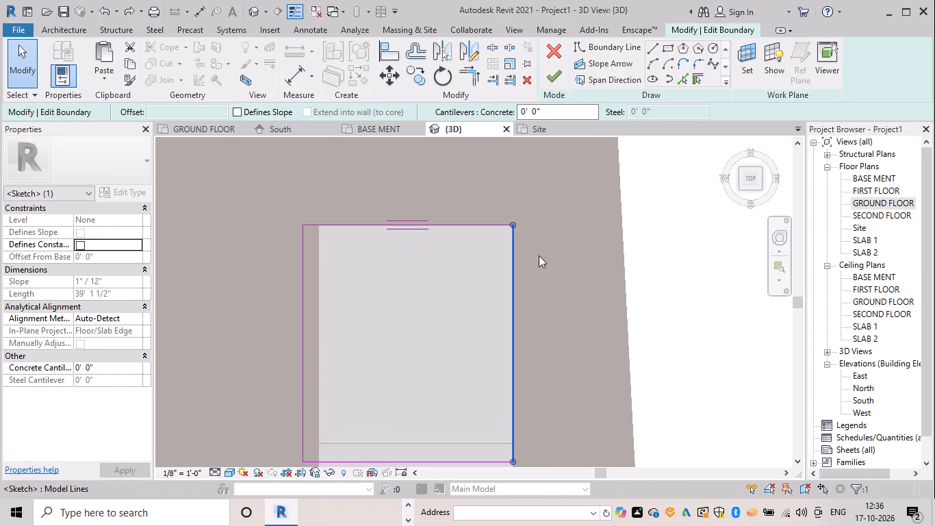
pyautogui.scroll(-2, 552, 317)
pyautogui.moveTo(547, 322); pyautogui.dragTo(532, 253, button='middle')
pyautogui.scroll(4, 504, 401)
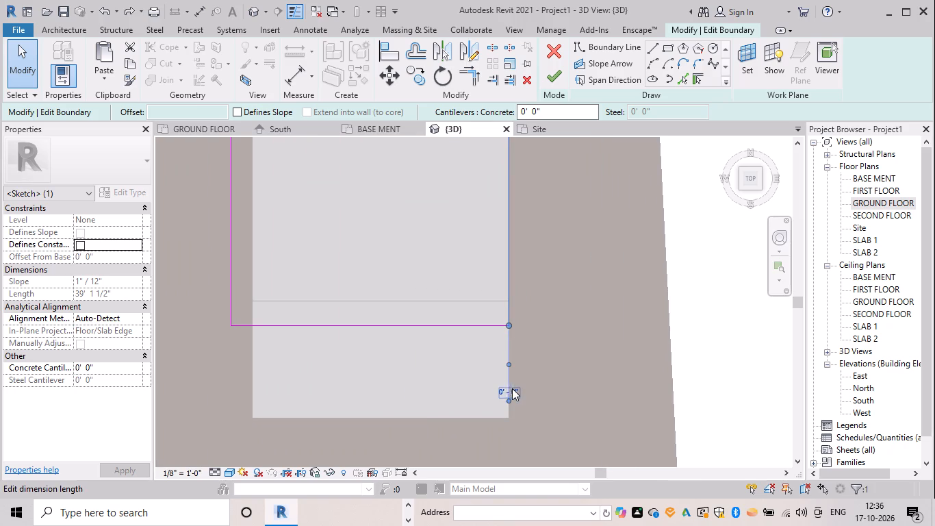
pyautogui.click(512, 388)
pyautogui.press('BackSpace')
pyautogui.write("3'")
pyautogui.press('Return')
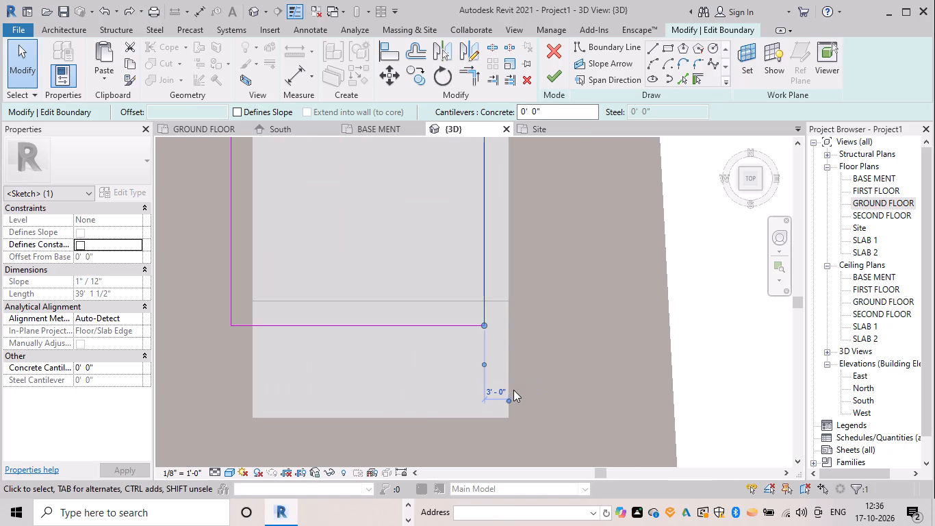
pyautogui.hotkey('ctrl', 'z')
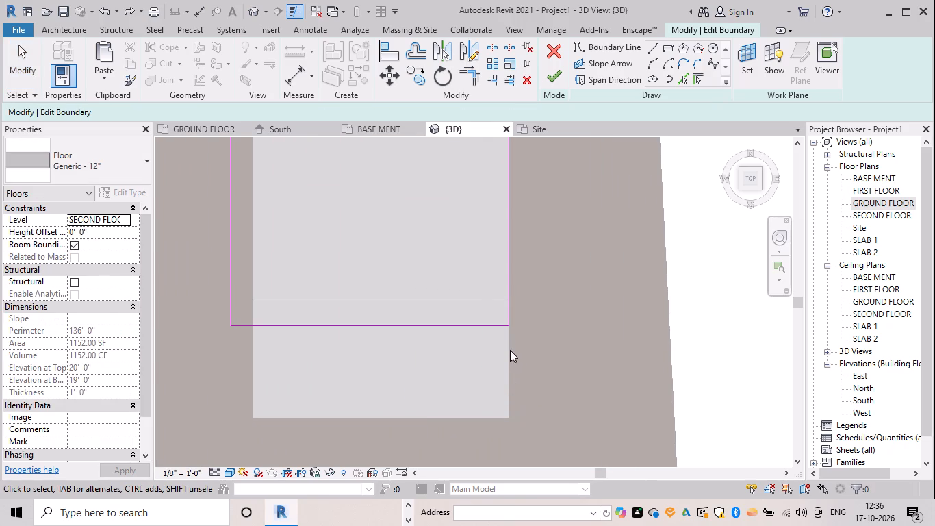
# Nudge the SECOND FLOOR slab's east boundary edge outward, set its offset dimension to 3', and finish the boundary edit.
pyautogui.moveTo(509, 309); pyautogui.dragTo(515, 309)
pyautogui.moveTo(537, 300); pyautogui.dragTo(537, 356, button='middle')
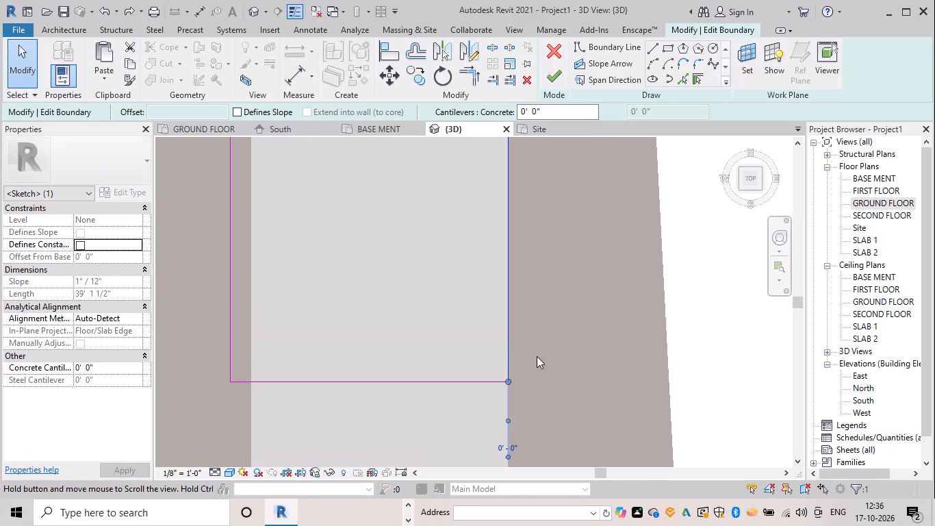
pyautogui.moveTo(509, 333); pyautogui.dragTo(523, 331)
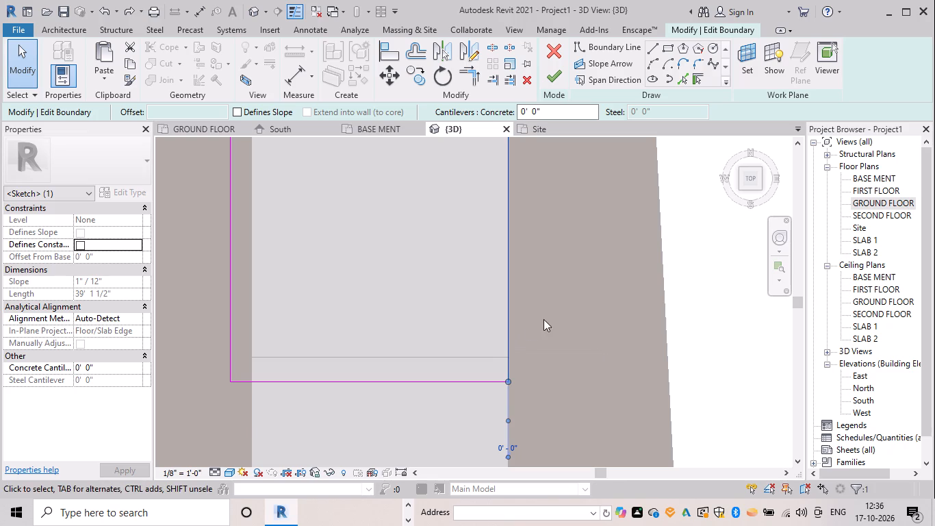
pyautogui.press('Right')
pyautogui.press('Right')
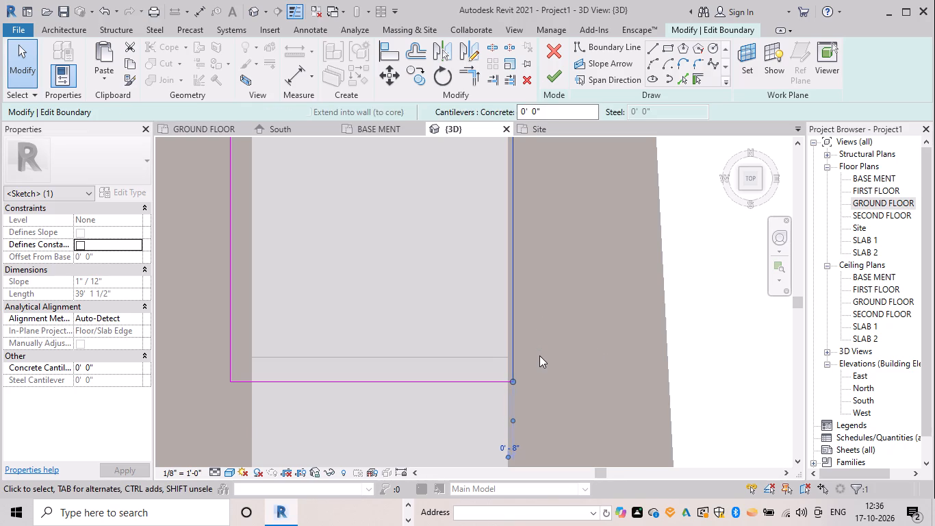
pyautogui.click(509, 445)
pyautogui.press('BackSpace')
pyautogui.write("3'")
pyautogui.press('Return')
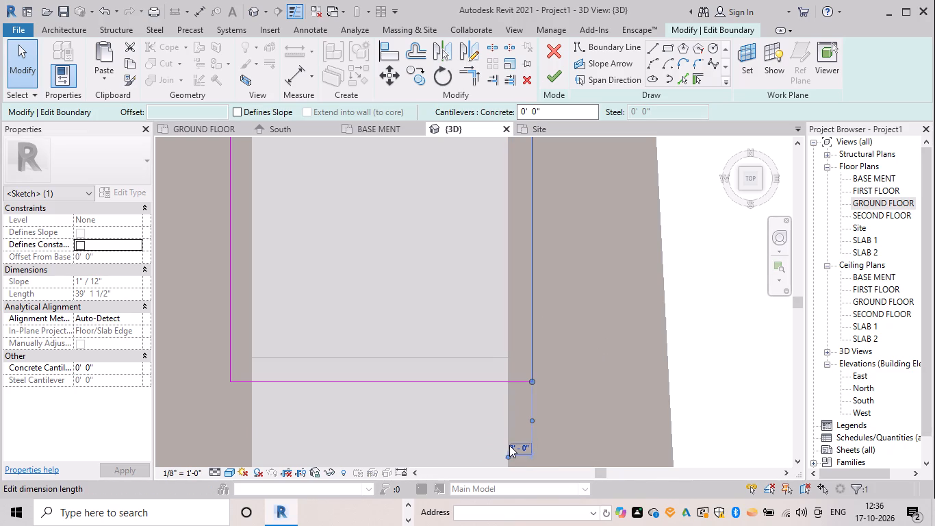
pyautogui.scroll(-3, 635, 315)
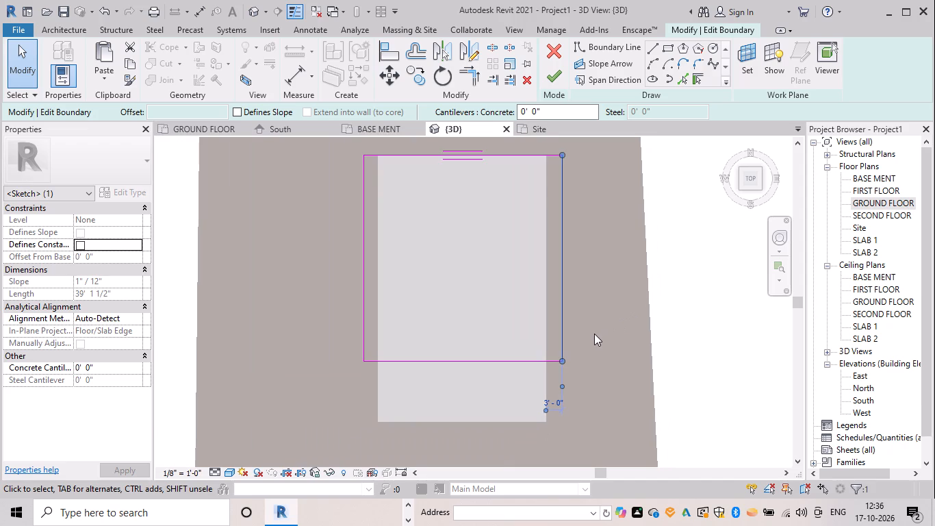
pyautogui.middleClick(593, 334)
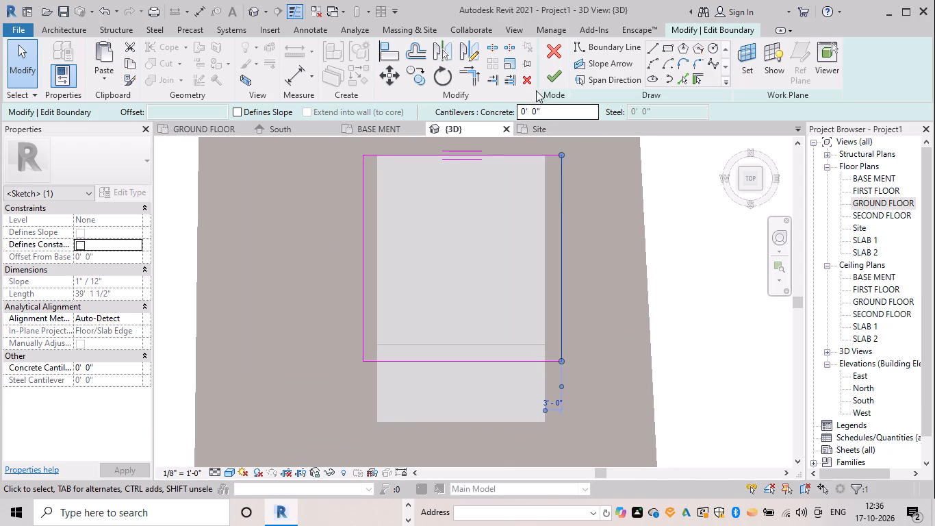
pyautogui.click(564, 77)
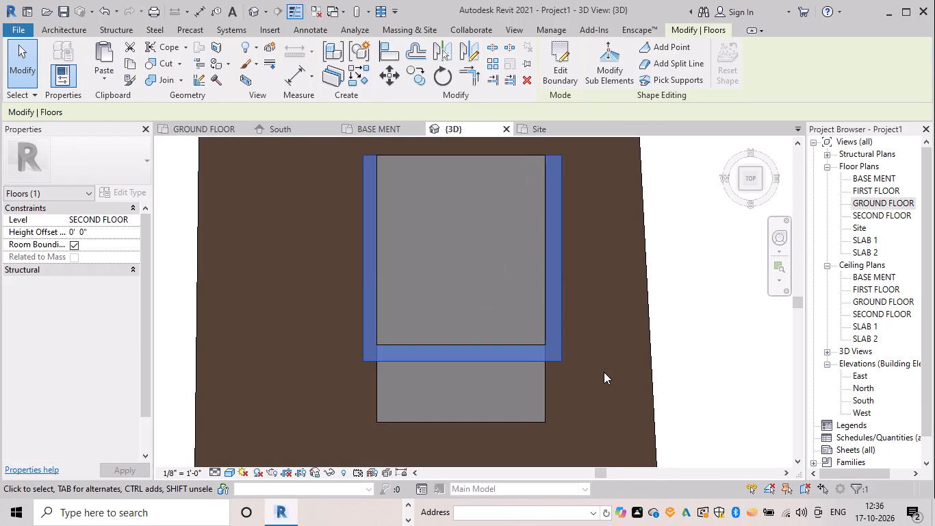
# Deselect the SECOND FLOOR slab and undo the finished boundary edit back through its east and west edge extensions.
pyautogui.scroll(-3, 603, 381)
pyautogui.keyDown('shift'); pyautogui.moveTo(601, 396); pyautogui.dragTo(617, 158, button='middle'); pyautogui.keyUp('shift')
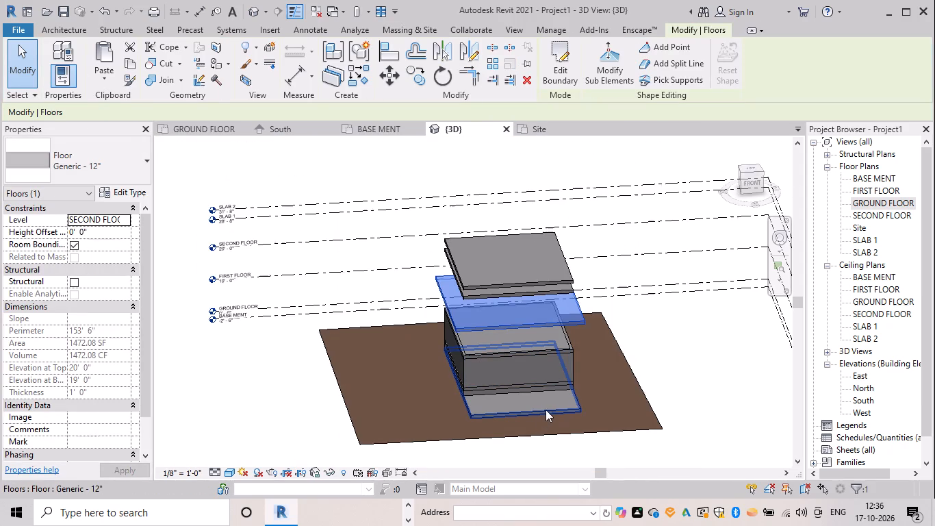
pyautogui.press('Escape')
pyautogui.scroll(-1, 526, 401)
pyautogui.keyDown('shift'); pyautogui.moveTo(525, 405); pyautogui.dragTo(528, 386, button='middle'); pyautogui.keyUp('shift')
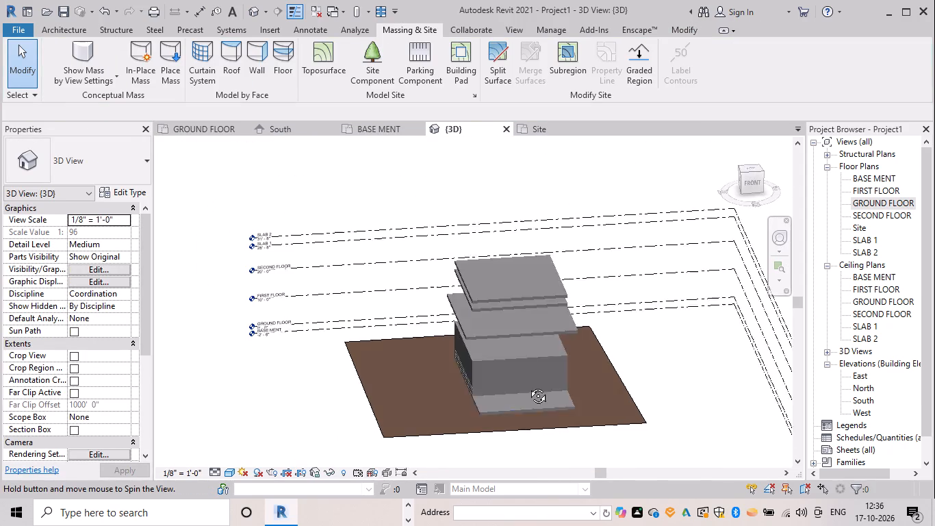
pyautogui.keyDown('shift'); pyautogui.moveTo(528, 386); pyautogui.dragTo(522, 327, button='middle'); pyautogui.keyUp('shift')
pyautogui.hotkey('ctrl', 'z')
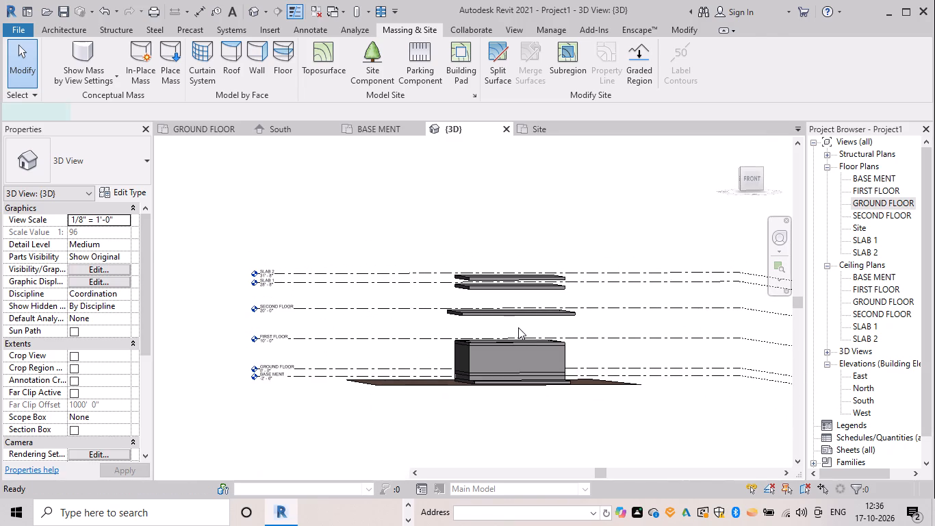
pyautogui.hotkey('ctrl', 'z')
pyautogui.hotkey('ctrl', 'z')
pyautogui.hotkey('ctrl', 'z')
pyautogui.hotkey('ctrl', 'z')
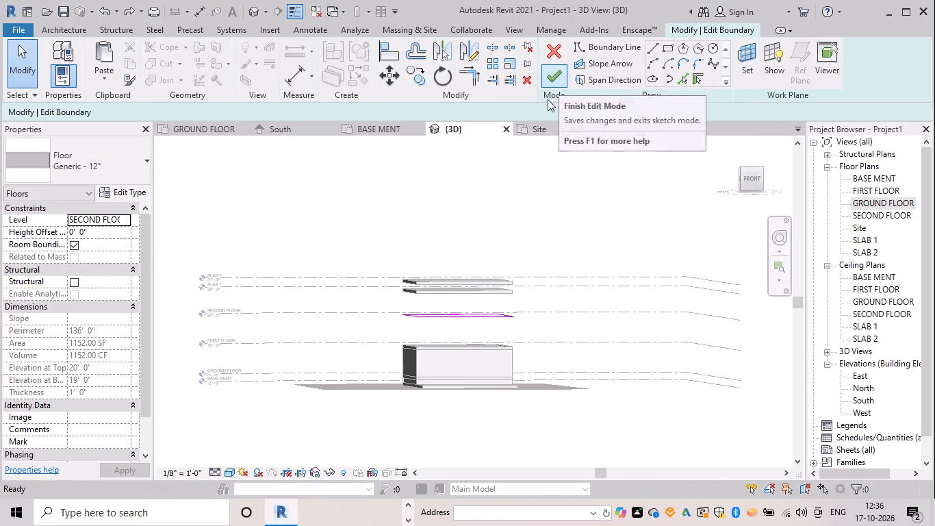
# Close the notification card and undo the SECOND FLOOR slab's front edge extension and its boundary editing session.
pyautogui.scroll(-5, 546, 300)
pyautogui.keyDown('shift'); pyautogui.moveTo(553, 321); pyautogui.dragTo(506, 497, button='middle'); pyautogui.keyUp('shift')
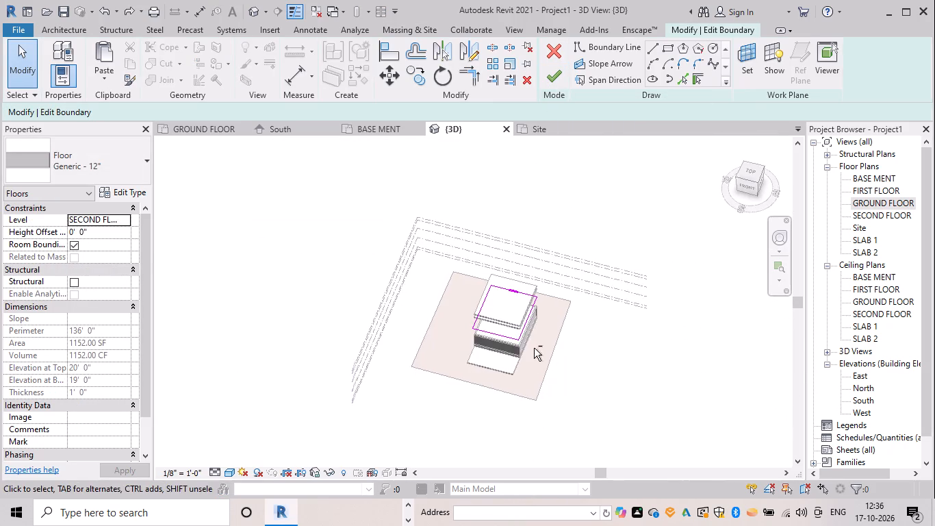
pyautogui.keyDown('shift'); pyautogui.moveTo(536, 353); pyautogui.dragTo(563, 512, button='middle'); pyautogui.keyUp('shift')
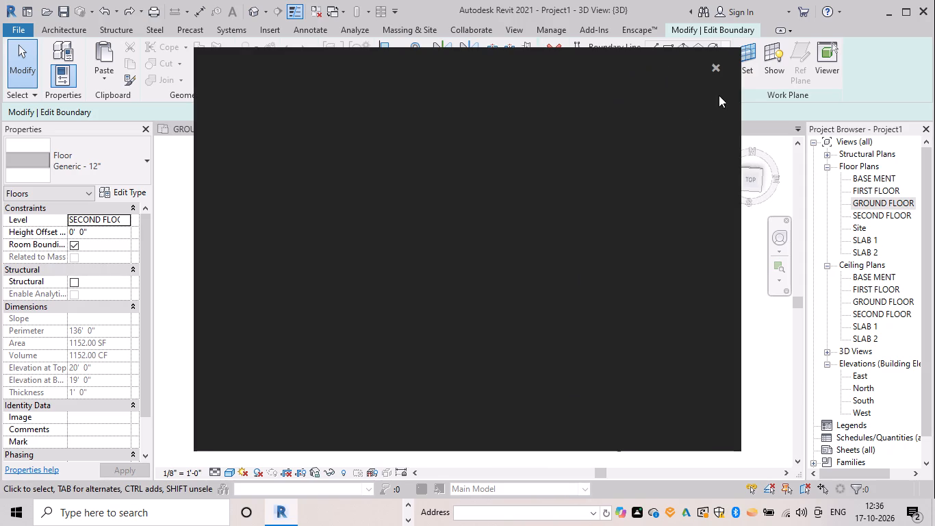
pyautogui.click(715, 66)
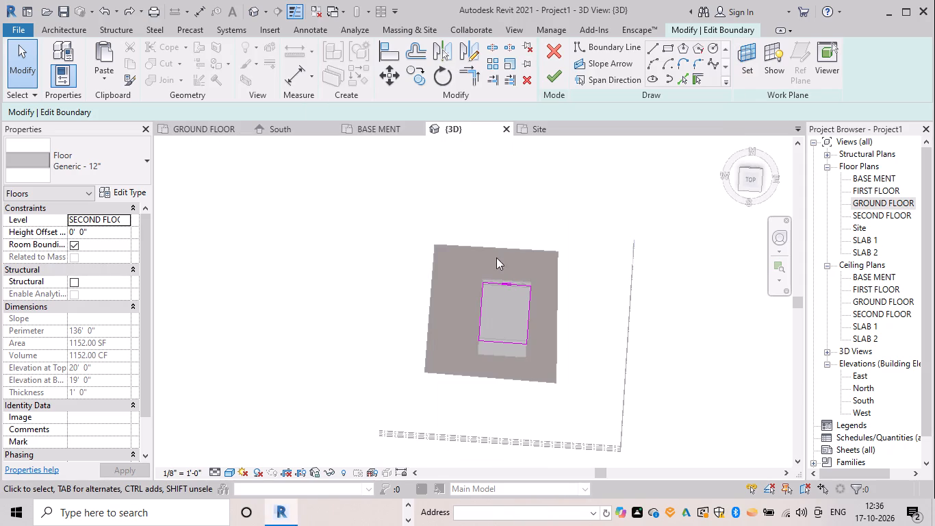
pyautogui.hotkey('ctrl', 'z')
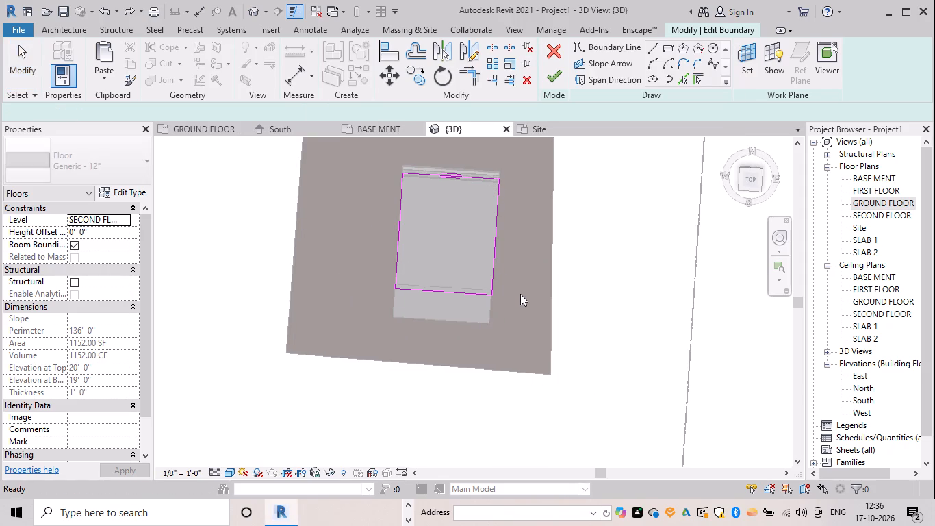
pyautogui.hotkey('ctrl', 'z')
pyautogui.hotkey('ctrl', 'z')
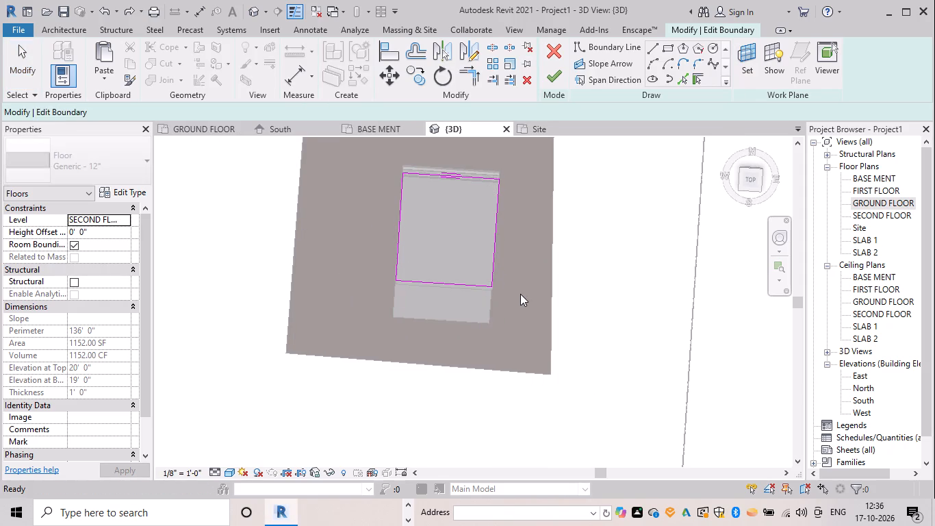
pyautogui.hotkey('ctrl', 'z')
# Open the boundary of the FIRST FLOOR slab on top of the walls for editing.
pyautogui.scroll(-5, 522, 321)
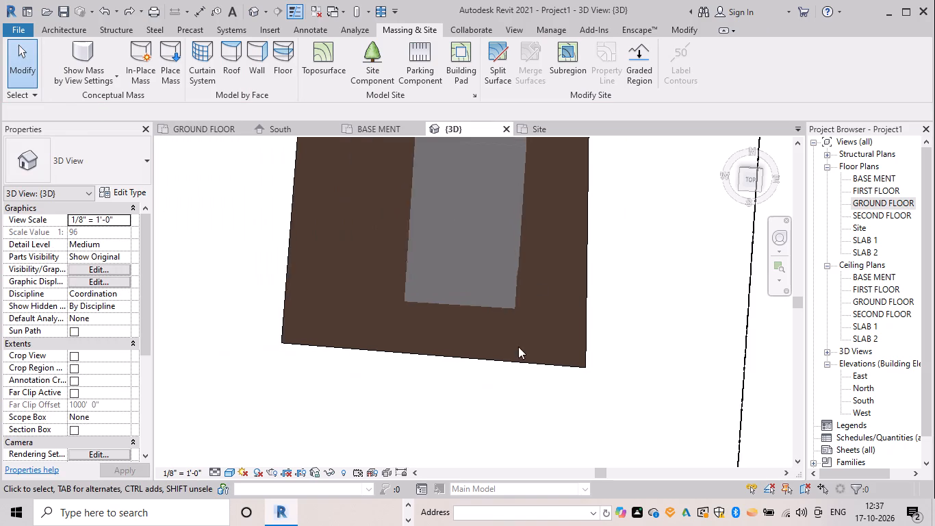
pyautogui.keyDown('shift'); pyautogui.moveTo(513, 369); pyautogui.dragTo(545, 179, button='middle'); pyautogui.keyUp('shift')
pyautogui.keyDown('shift'); pyautogui.moveTo(465, 273); pyautogui.dragTo(507, 177, button='middle'); pyautogui.keyUp('shift')
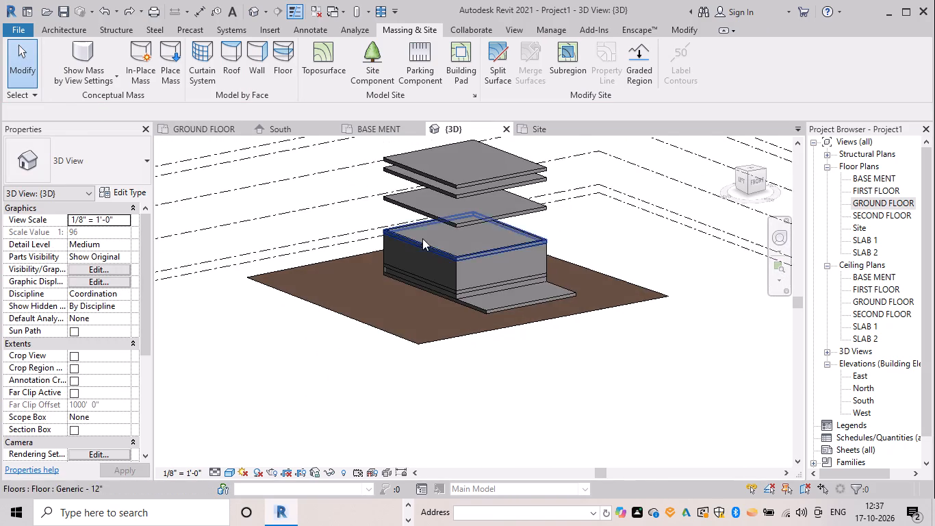
pyautogui.scroll(5, 424, 239)
pyautogui.click(474, 266)
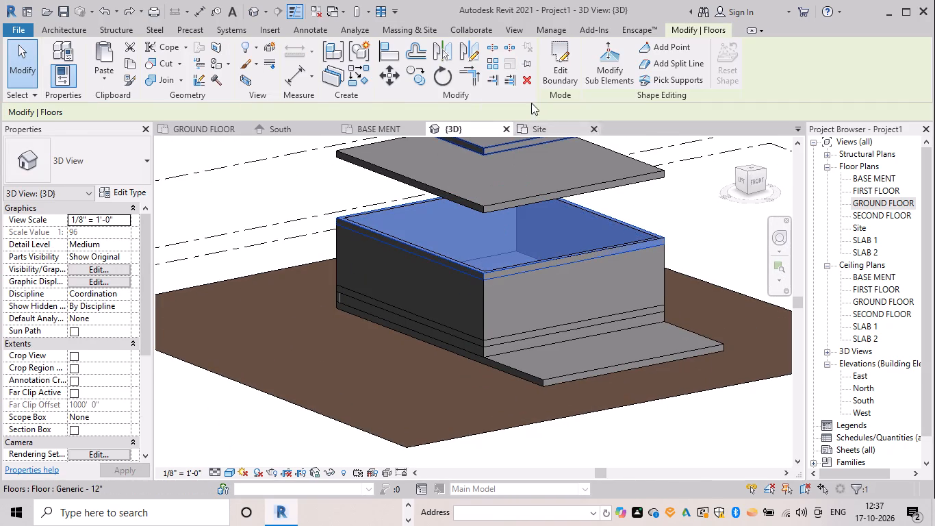
pyautogui.click(560, 64)
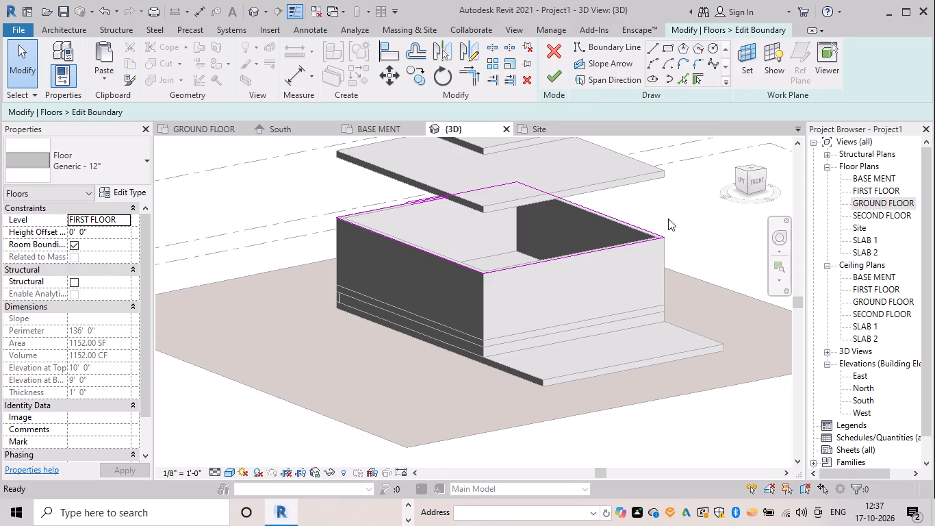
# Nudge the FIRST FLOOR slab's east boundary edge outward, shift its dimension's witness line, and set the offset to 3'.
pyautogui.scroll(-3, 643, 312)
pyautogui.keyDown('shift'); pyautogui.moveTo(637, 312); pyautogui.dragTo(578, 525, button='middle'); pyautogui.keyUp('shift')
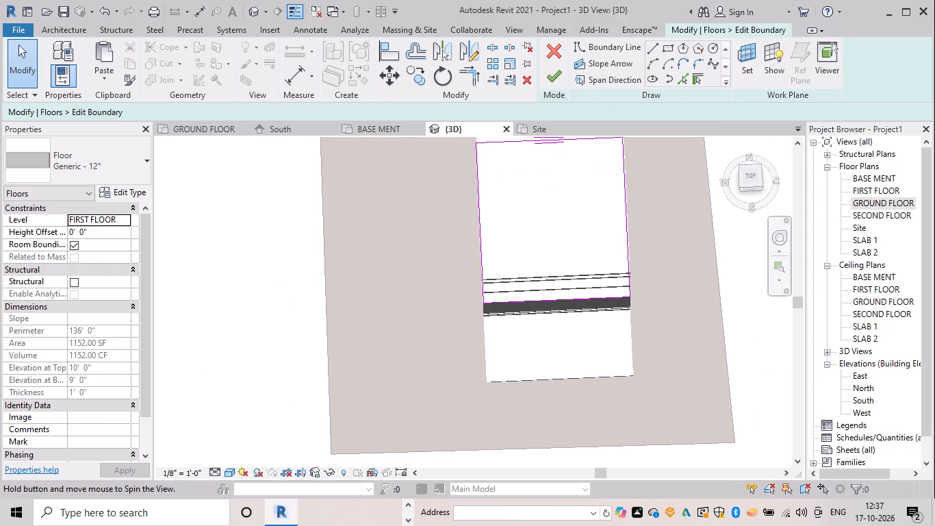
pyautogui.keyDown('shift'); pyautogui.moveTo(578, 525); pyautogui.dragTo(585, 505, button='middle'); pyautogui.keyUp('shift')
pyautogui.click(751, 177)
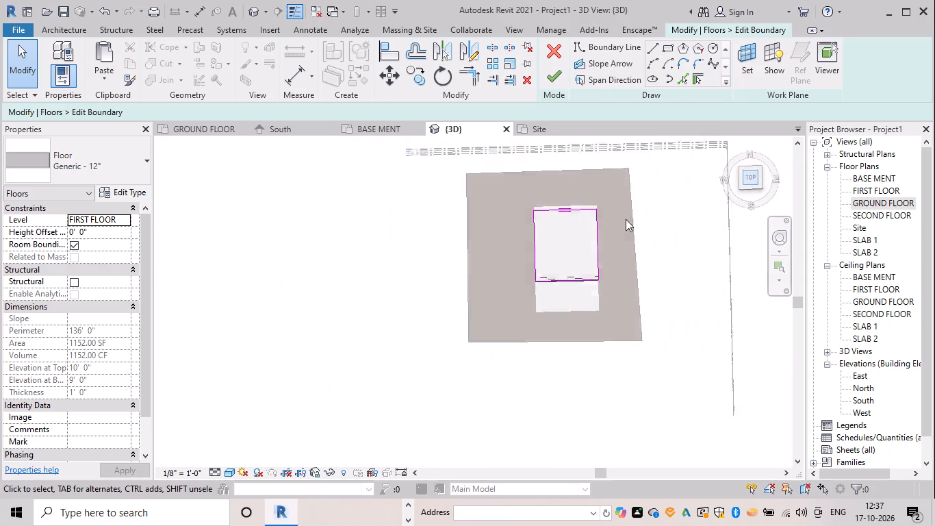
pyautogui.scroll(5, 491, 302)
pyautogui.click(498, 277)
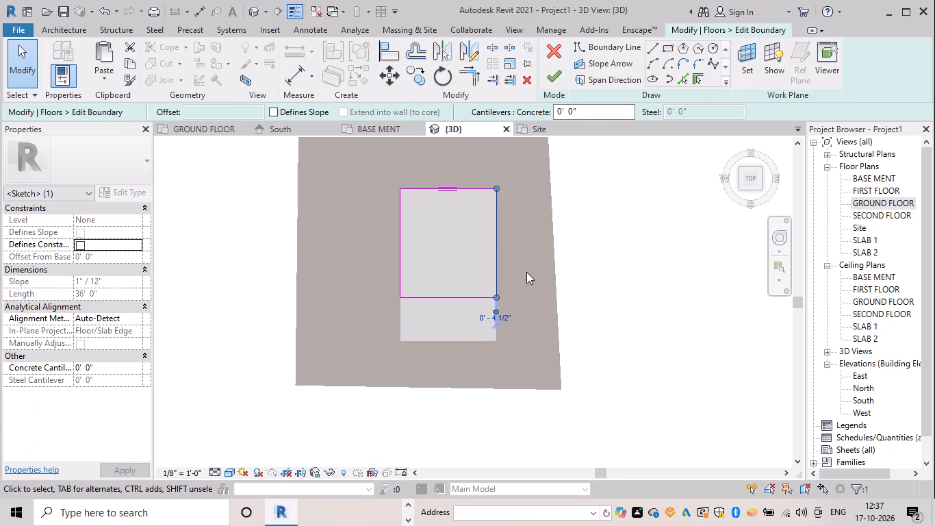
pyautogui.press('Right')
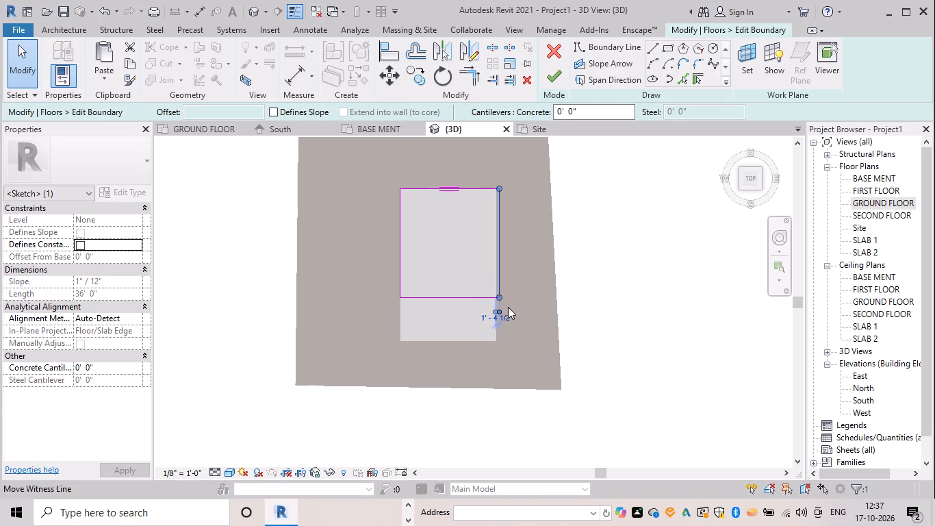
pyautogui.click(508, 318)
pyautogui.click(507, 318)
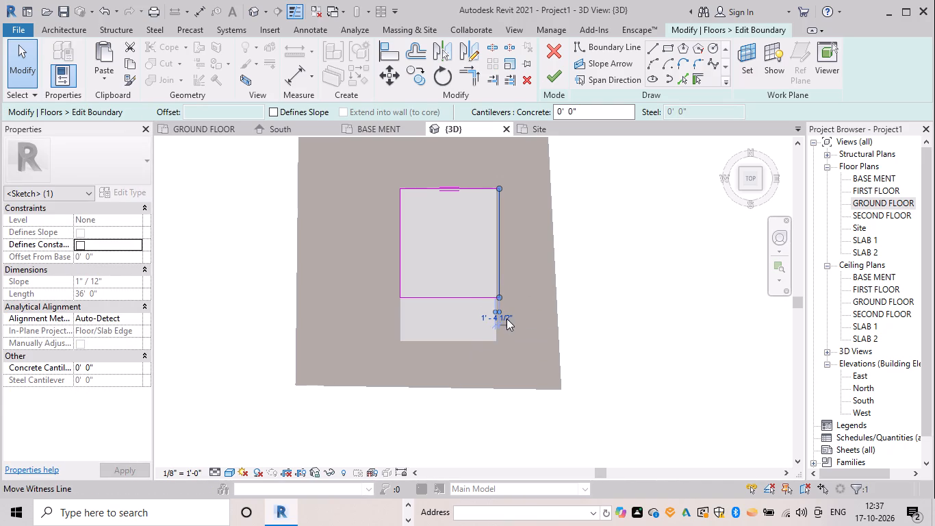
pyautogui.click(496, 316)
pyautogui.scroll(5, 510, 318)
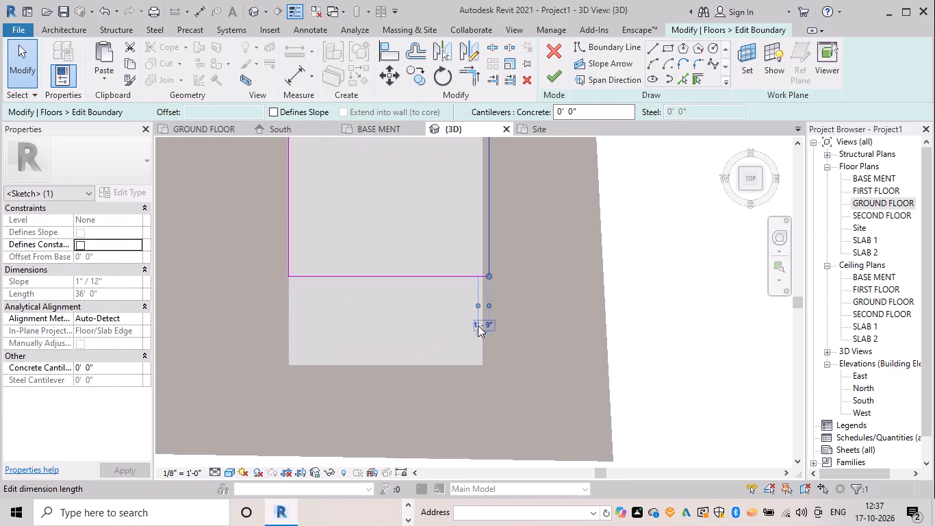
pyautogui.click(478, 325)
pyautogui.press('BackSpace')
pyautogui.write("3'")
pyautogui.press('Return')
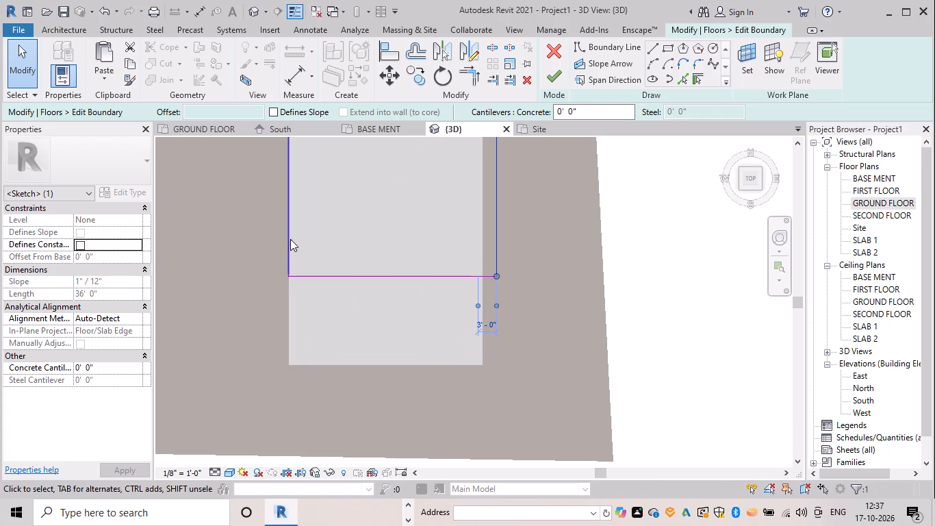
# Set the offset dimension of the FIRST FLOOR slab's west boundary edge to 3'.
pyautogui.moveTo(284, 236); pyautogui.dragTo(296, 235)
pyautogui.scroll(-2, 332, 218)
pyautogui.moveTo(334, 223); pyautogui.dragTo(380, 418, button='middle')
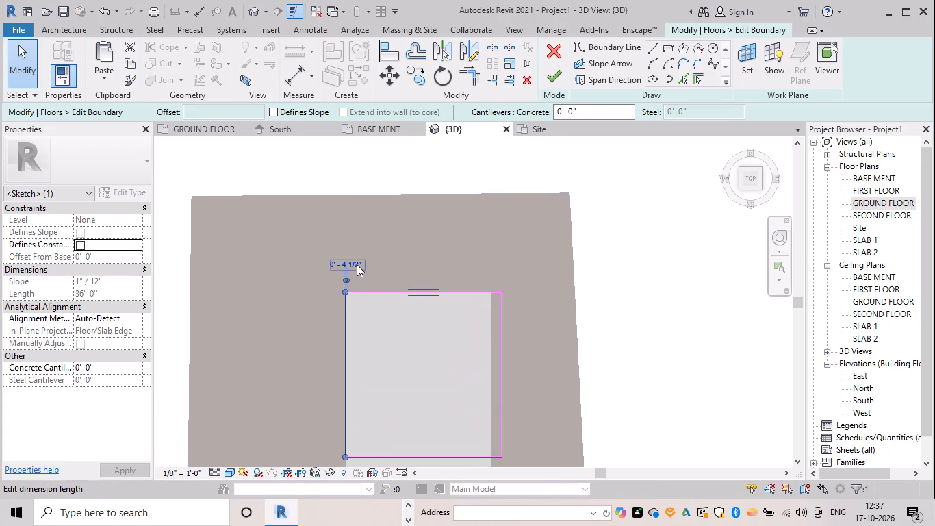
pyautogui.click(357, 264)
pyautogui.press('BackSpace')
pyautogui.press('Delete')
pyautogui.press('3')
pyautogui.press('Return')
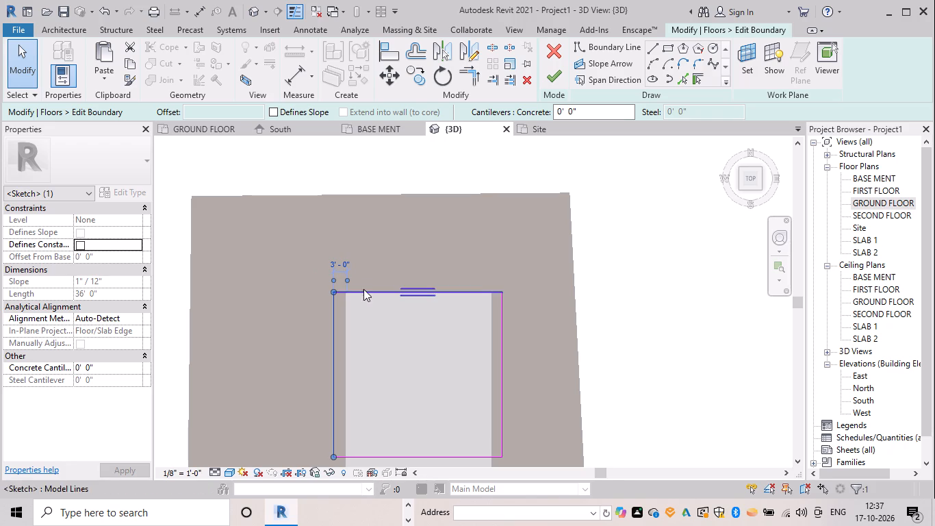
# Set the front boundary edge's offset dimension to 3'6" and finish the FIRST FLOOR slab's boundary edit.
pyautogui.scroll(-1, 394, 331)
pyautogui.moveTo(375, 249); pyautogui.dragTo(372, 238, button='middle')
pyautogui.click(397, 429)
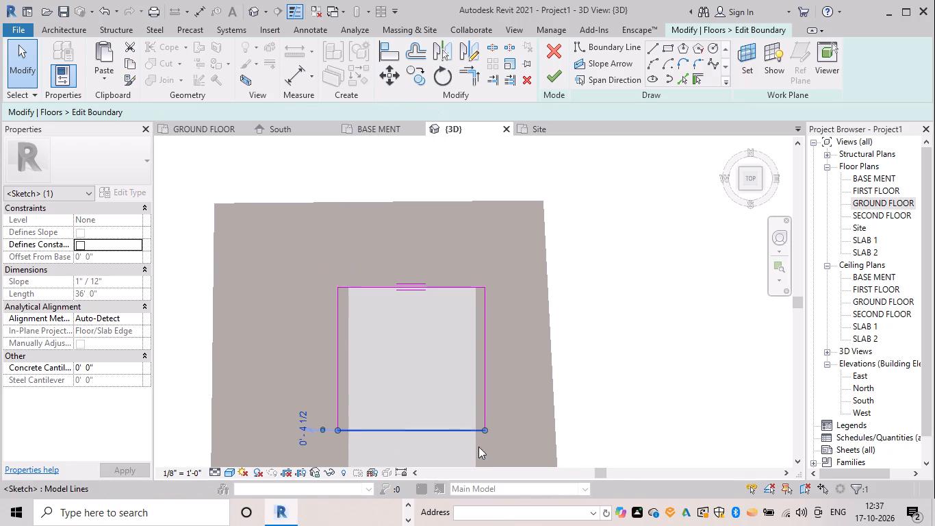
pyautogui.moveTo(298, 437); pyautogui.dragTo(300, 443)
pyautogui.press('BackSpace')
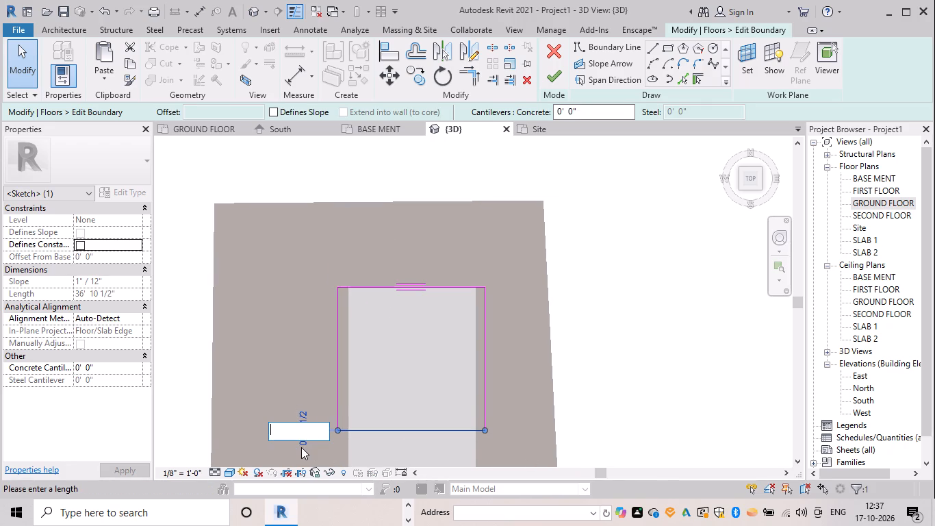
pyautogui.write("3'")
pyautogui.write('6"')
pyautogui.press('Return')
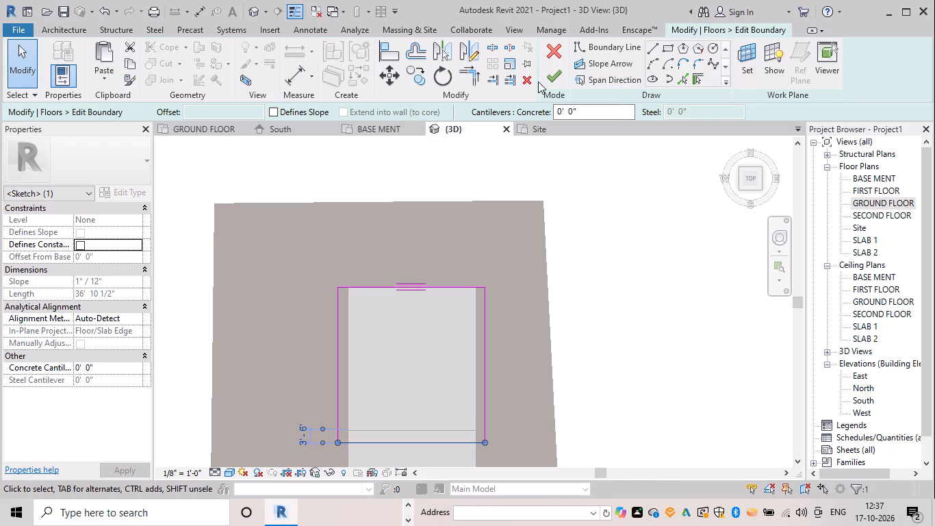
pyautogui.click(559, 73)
# Deselect the slab, close the notification card, and examine the FIRST FLOOR slab's overhangs beyond the walls in 3D.
pyautogui.scroll(-4, 591, 375)
pyautogui.keyDown('shift'); pyautogui.moveTo(590, 381); pyautogui.dragTo(589, 154, button='middle'); pyautogui.keyUp('shift')
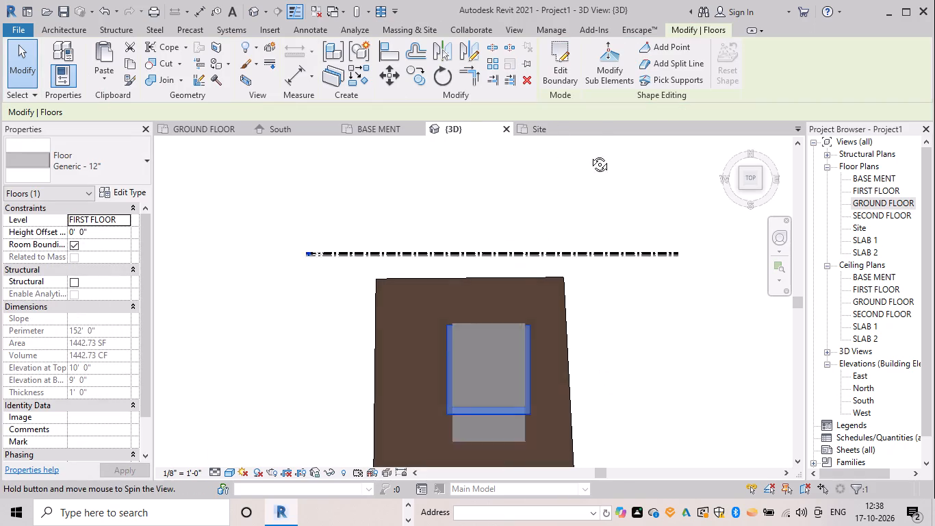
pyautogui.keyDown('shift'); pyautogui.moveTo(589, 154); pyautogui.dragTo(580, 121, button='middle'); pyautogui.keyUp('shift')
pyautogui.keyDown('shift'); pyautogui.moveTo(569, 332); pyautogui.dragTo(581, 280, button='middle'); pyautogui.keyUp('shift')
pyautogui.press('Escape')
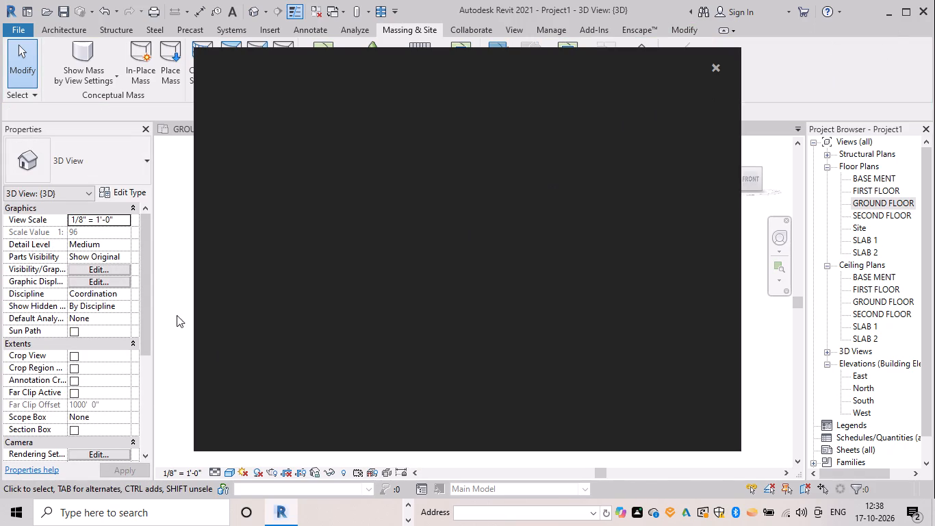
pyautogui.click(715, 63)
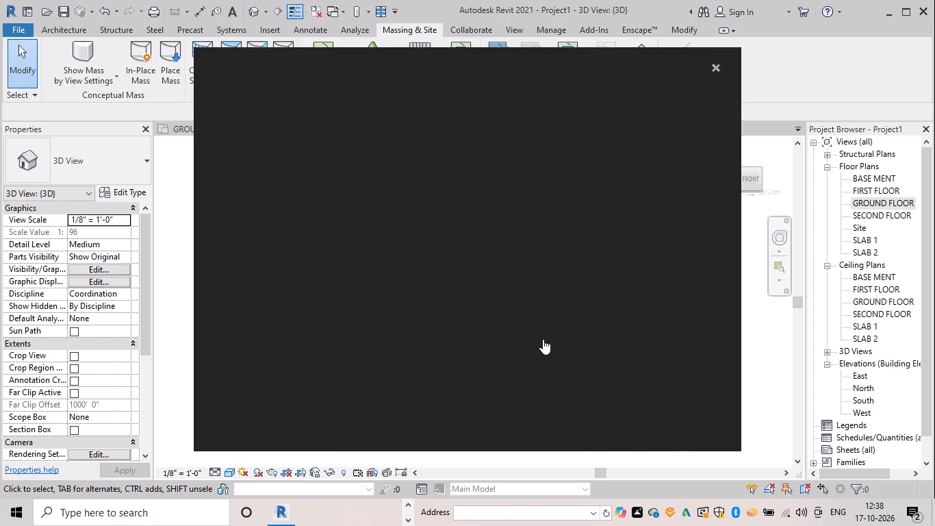
pyautogui.keyDown('shift'); pyautogui.moveTo(514, 355); pyautogui.dragTo(574, 425, button='middle'); pyautogui.keyUp('shift')
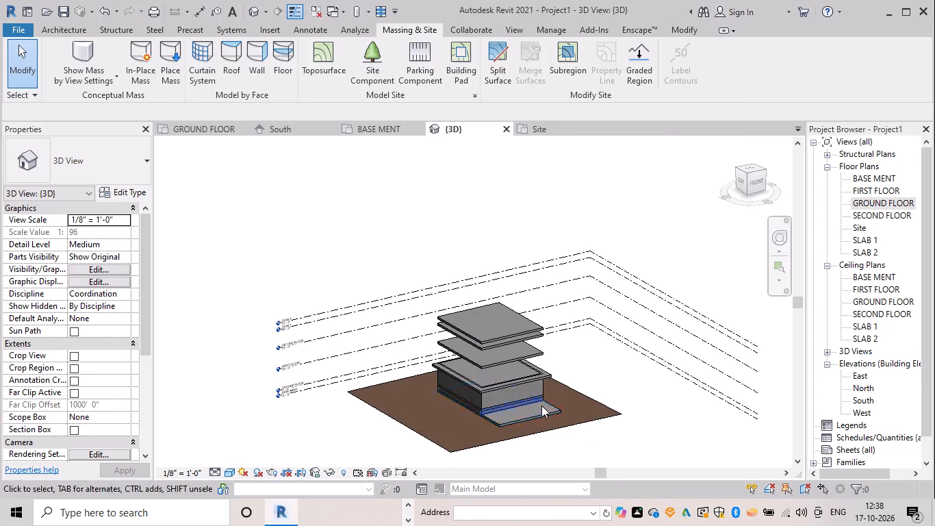
pyautogui.press('Escape')
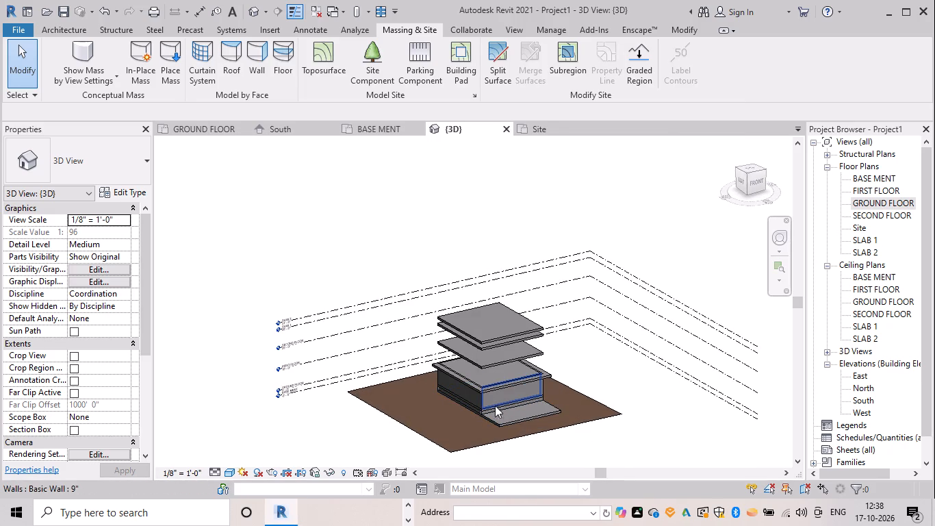
pyautogui.keyDown('shift'); pyautogui.moveTo(530, 397); pyautogui.dragTo(516, 379, button='middle'); pyautogui.keyUp('shift')
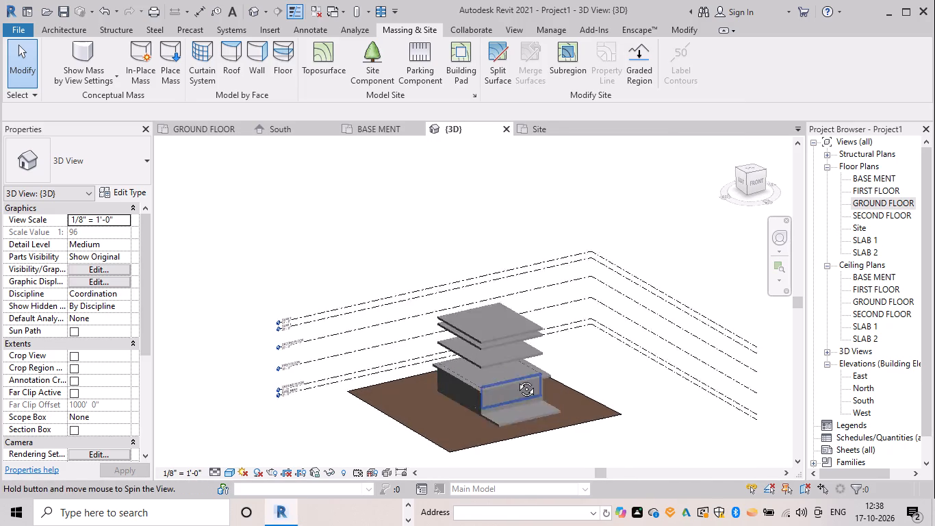
pyautogui.keyDown('shift'); pyautogui.moveTo(516, 379); pyautogui.dragTo(473, 362, button='middle'); pyautogui.keyUp('shift')
pyautogui.scroll(8, 494, 395)
pyautogui.keyDown('shift'); pyautogui.moveTo(602, 362); pyautogui.dragTo(589, 346, button='middle'); pyautogui.keyUp('shift')
pyautogui.keyDown('shift'); pyautogui.moveTo(609, 384); pyautogui.dragTo(671, 382, button='middle'); pyautogui.keyUp('shift')
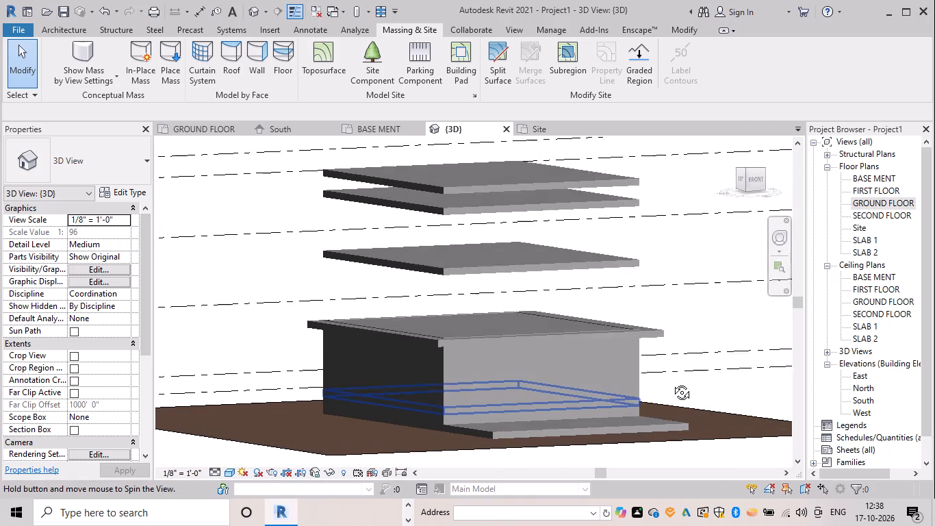
pyautogui.keyDown('shift'); pyautogui.moveTo(671, 382); pyautogui.dragTo(671, 384, button='middle'); pyautogui.keyUp('shift')
pyautogui.keyDown('shift'); pyautogui.moveTo(460, 379); pyautogui.dragTo(446, 365, button='middle'); pyautogui.keyUp('shift')
pyautogui.keyDown('shift'); pyautogui.middleClick(452, 366); pyautogui.keyUp('shift')
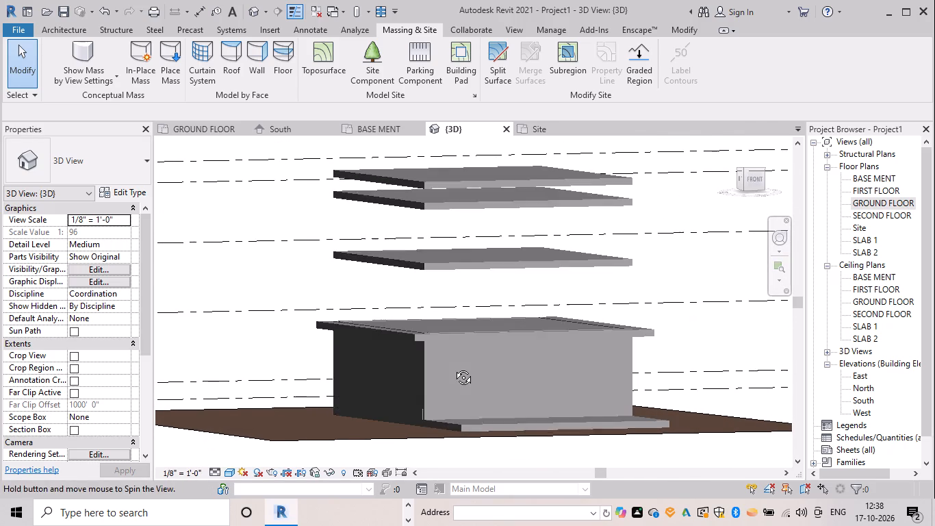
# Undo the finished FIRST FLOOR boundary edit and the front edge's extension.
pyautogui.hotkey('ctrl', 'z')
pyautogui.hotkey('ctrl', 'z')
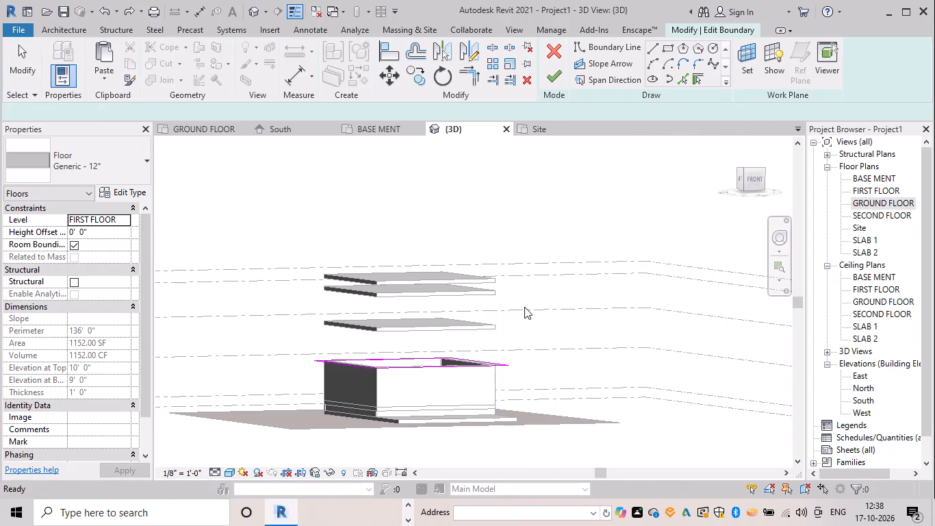
# Set the offset dimension of the FIRST FLOOR slab's front boundary edge to 4'.
pyautogui.keyDown('shift'); pyautogui.moveTo(734, 214); pyautogui.dragTo(723, 368, button='middle'); pyautogui.keyUp('shift')
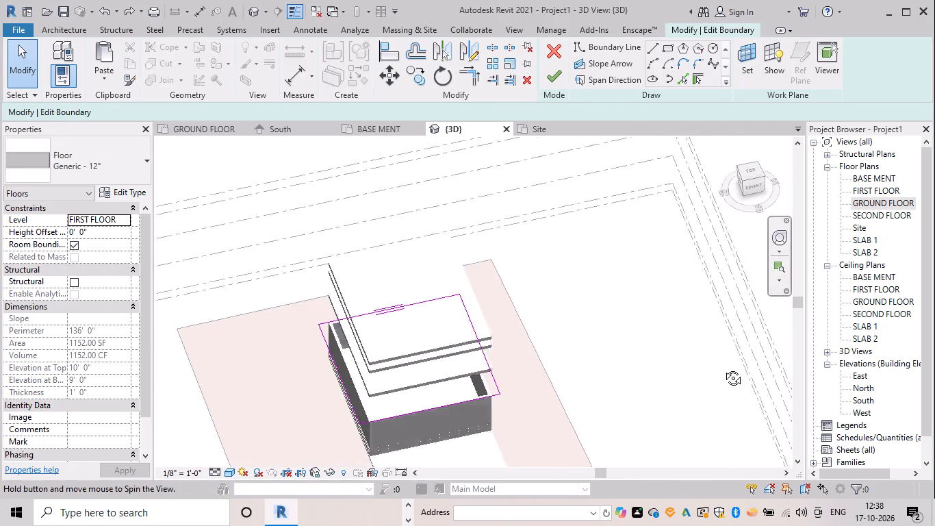
pyautogui.keyDown('shift'); pyautogui.moveTo(723, 368); pyautogui.dragTo(723, 362, button='middle'); pyautogui.keyUp('shift')
pyautogui.click(753, 169)
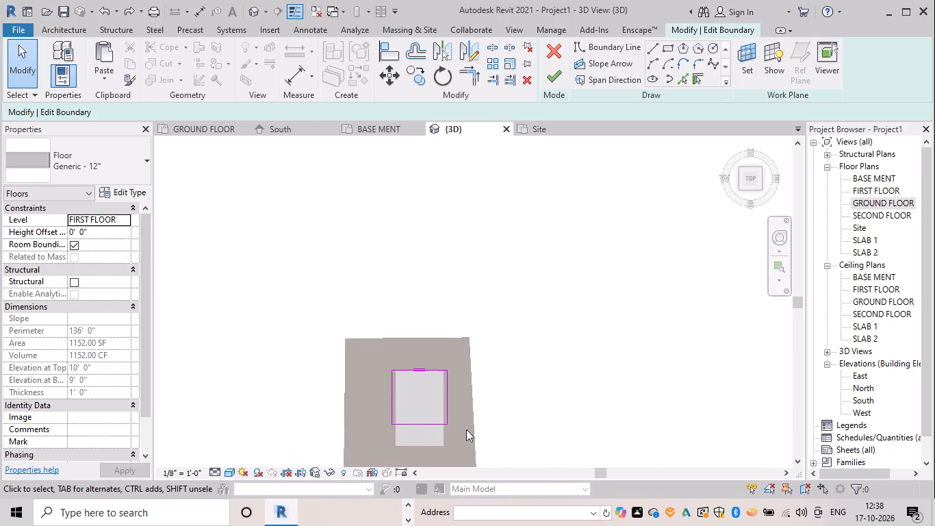
pyautogui.scroll(4, 423, 288)
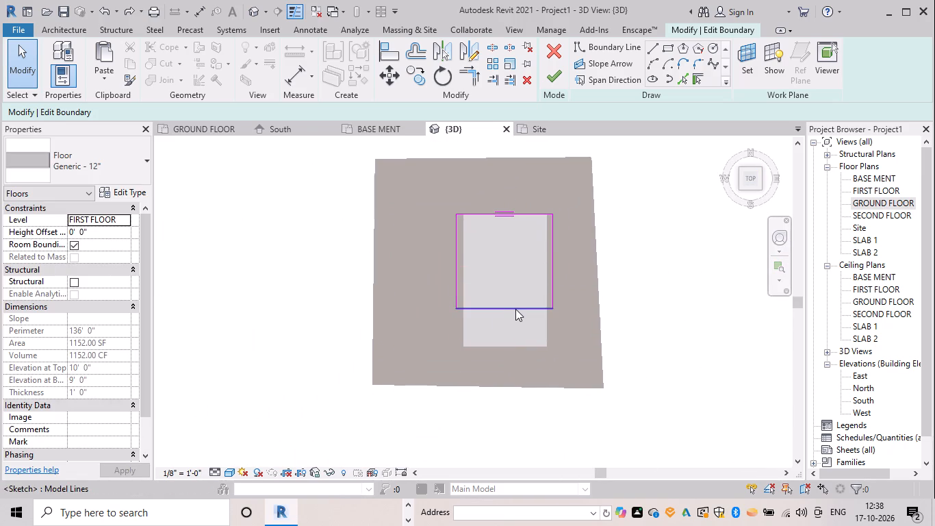
pyautogui.moveTo(516, 309); pyautogui.dragTo(517, 318)
pyautogui.click(417, 311)
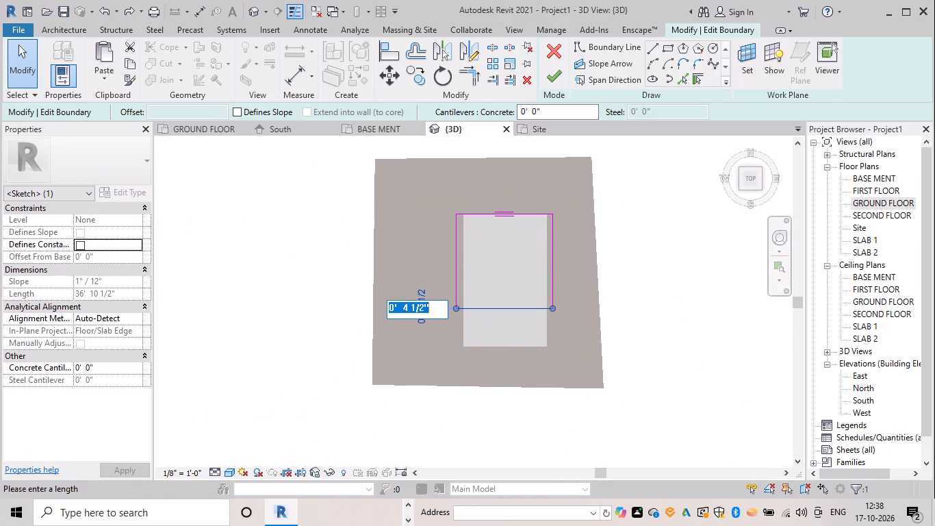
pyautogui.press('BackSpace')
pyautogui.write("4'")
pyautogui.press('Return')
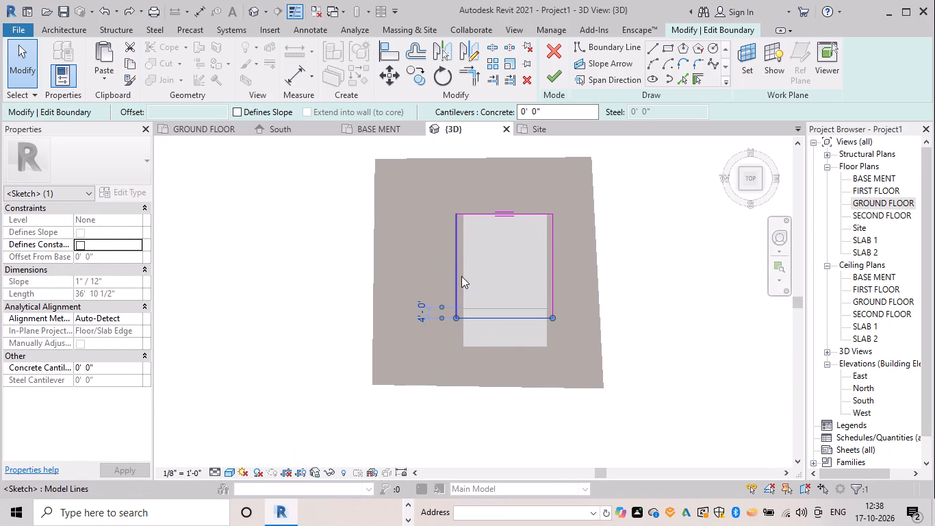
# Set the offset dimension of the FIRST FLOOR slab's west boundary edge to 3'6".
pyautogui.click(452, 279)
pyautogui.click(462, 181)
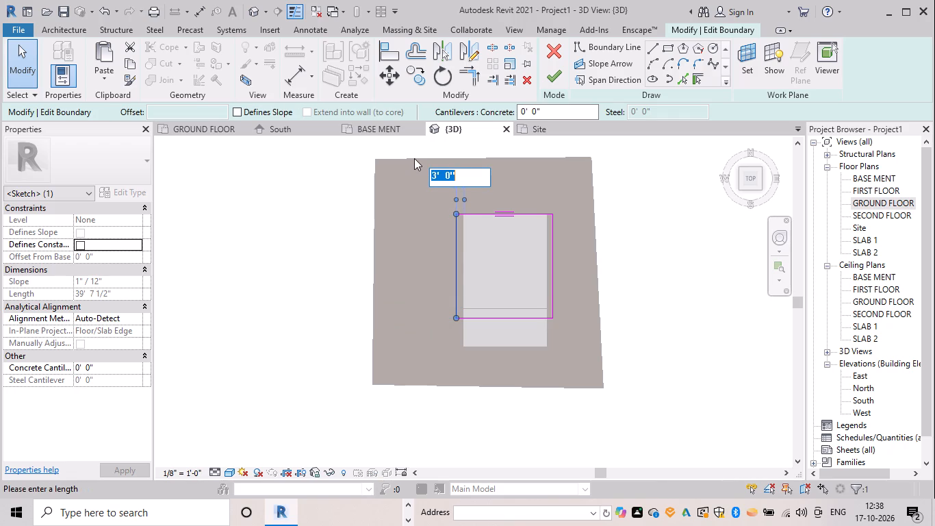
pyautogui.press('BackSpace')
pyautogui.write("3'")
pyautogui.write('6"')
pyautogui.press('Return')
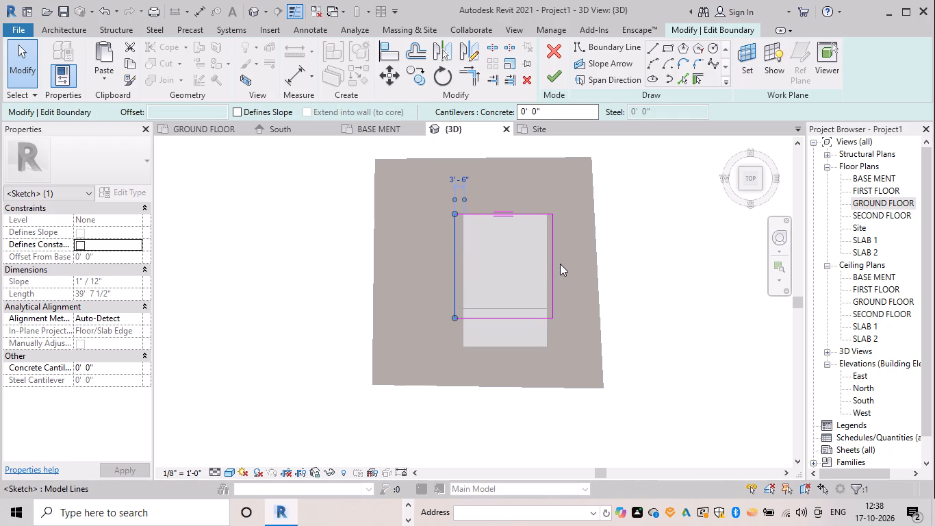
# Set the offset dimension of the FIRST FLOOR slab's east boundary edge to 3'6" and deselect the edge.
pyautogui.click(556, 272)
pyautogui.click(554, 329)
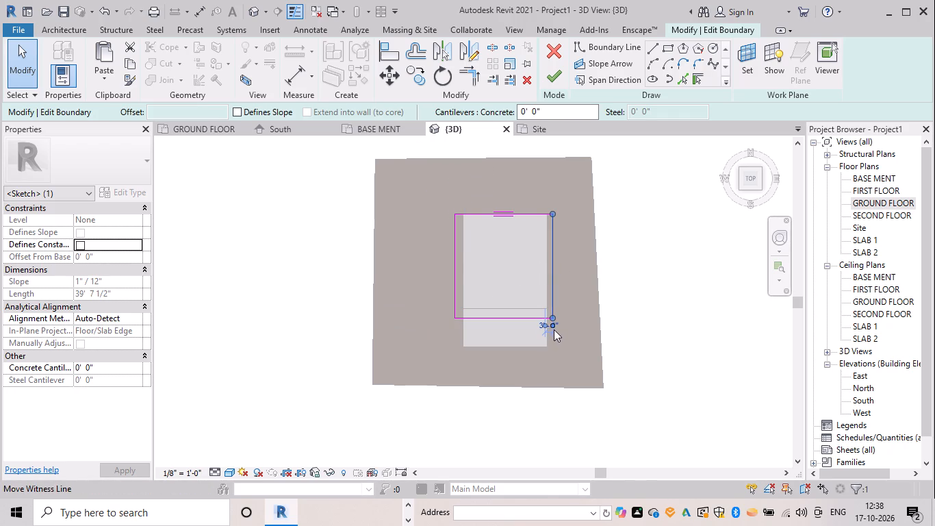
pyautogui.scroll(9, 554, 329)
pyautogui.click(536, 333)
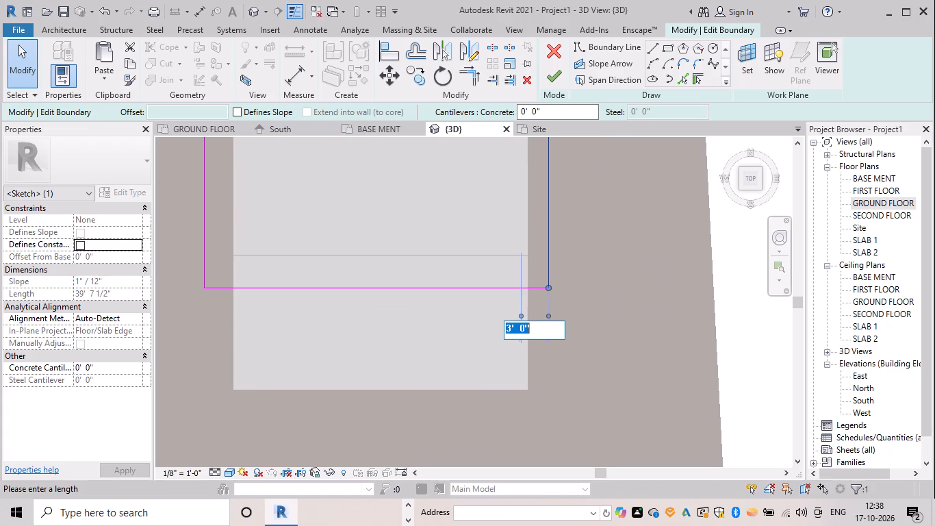
pyautogui.press('BackSpace')
pyautogui.write('3\'6"')
pyautogui.press('Return')
pyautogui.press('Escape')
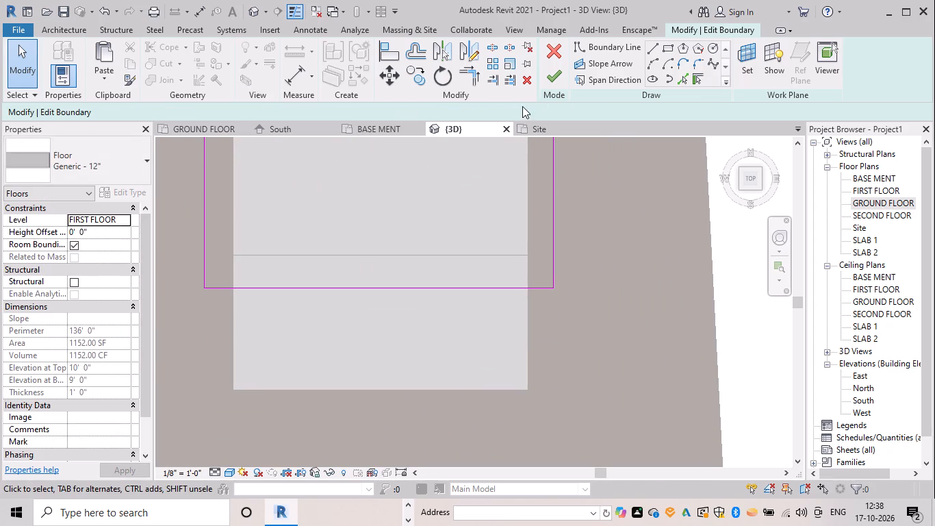
# Finish the FIRST FLOOR slab's boundary edit and deselect the slab.
pyautogui.click(548, 73)
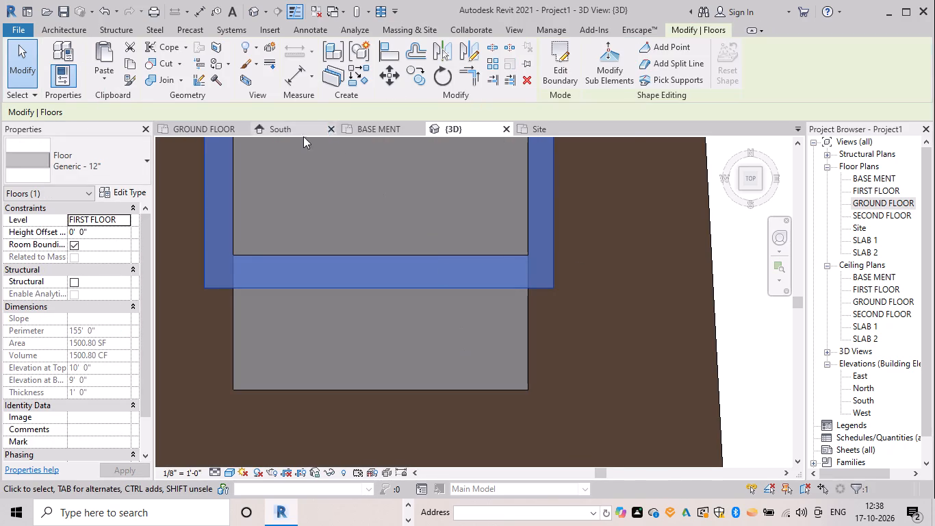
pyautogui.scroll(-5, 546, 338)
pyautogui.keyDown('shift'); pyautogui.scroll(1, 524, 394); pyautogui.keyUp('shift')
pyautogui.keyDown('shift'); pyautogui.moveTo(524, 394); pyautogui.dragTo(617, 145, button='middle'); pyautogui.keyUp('shift')
pyautogui.keyDown('shift'); pyautogui.moveTo(539, 262); pyautogui.dragTo(516, 230, button='middle'); pyautogui.keyUp('shift')
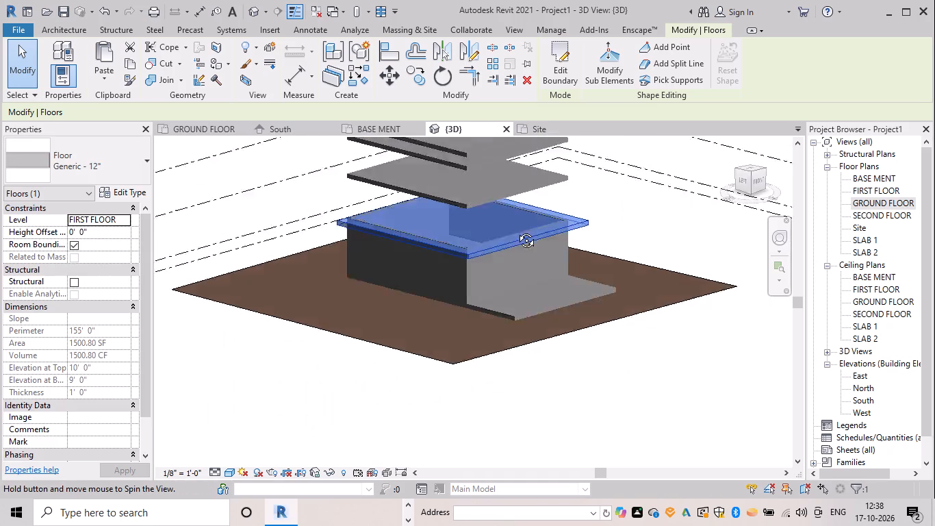
pyautogui.keyDown('shift'); pyautogui.moveTo(516, 230); pyautogui.dragTo(485, 212, button='middle'); pyautogui.keyUp('shift')
pyautogui.keyDown('shift'); pyautogui.scroll(1, 485, 213); pyautogui.keyUp('shift')
pyautogui.press('Escape')
# Open the SECOND FLOOR slab's boundary for editing and set the offset dimension of its west edge to 3'6".
pyautogui.scroll(-2, 428, 227)
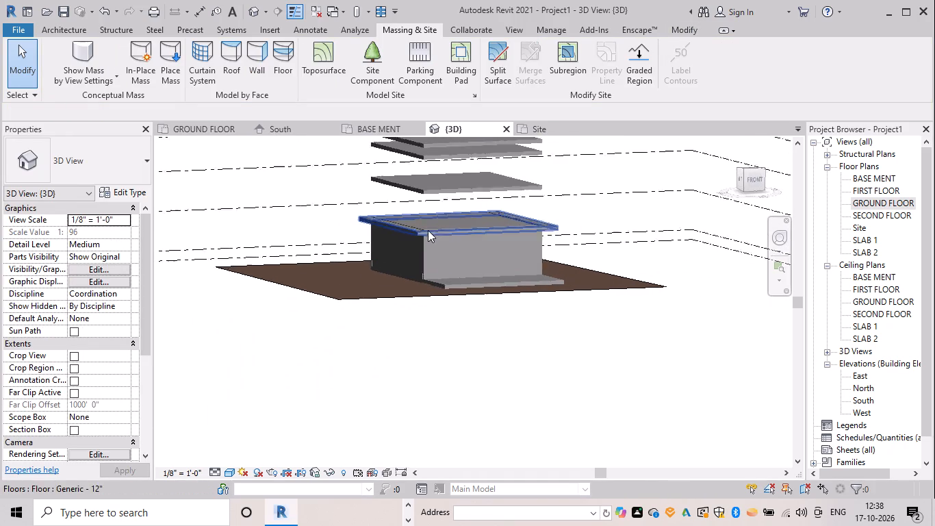
pyautogui.moveTo(428, 230); pyautogui.dragTo(411, 249, button='middle')
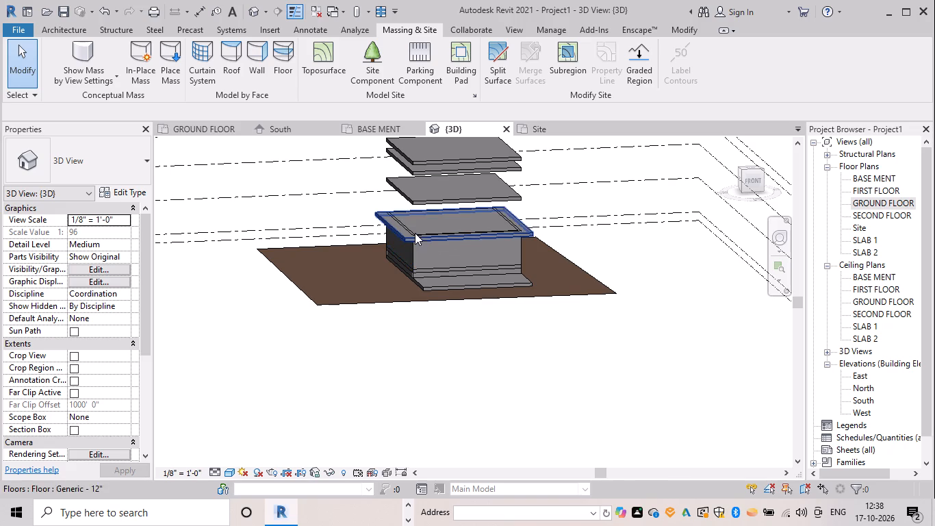
pyautogui.click(458, 196)
pyautogui.click(549, 86)
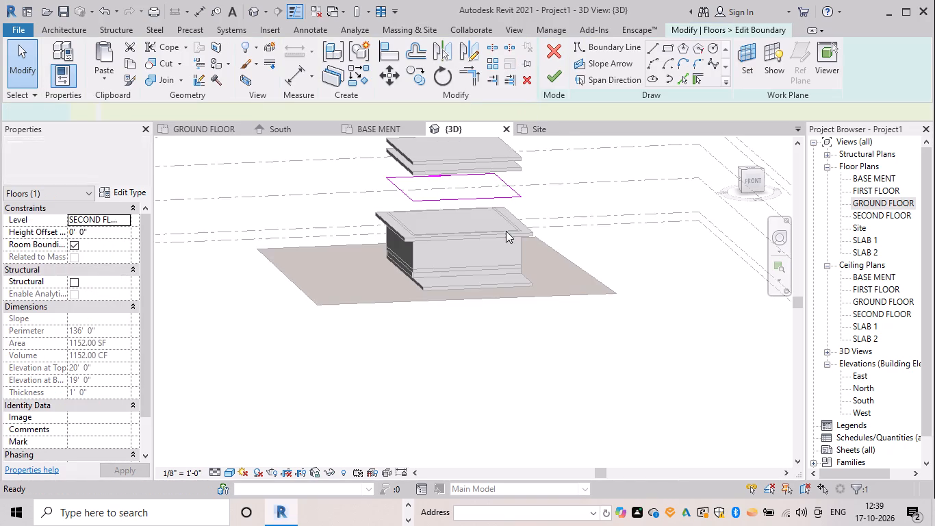
pyautogui.scroll(-3, 504, 229)
pyautogui.keyDown('shift'); pyautogui.moveTo(516, 214); pyautogui.dragTo(483, 424, button='middle'); pyautogui.keyUp('shift')
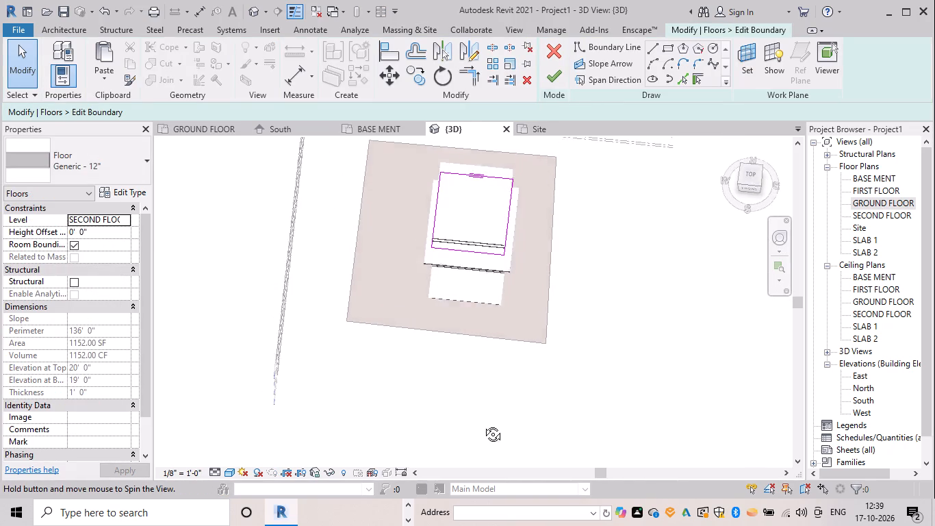
pyautogui.keyDown('shift'); pyautogui.moveTo(483, 424); pyautogui.dragTo(483, 423, button='middle'); pyautogui.keyUp('shift')
pyautogui.click(749, 171)
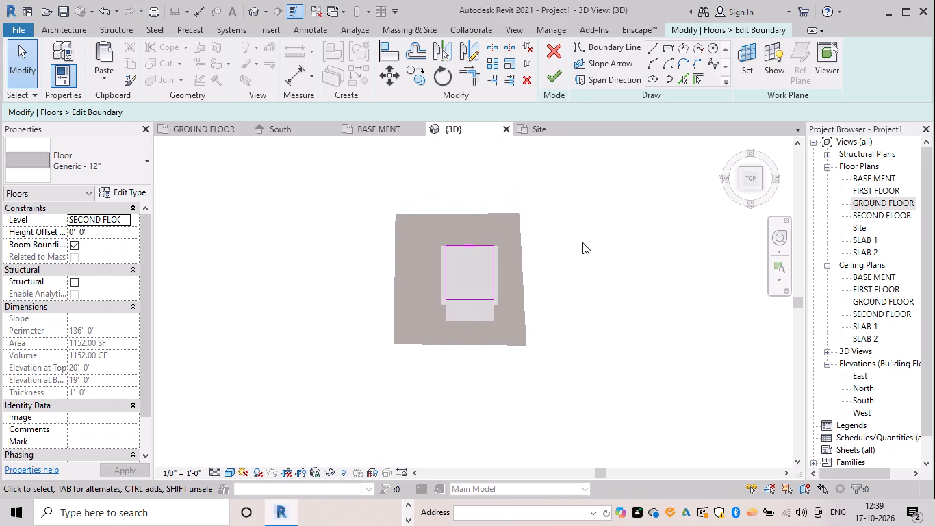
pyautogui.scroll(5, 474, 257)
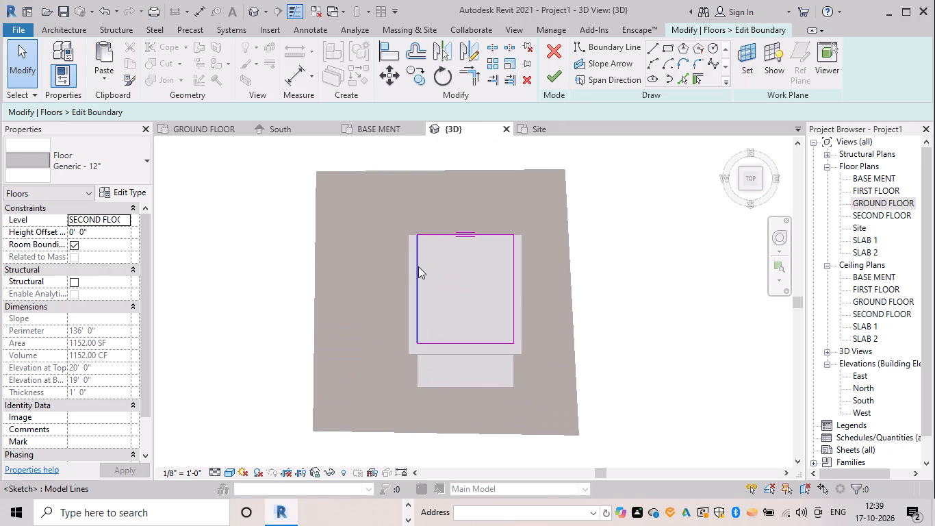
pyautogui.click(418, 266)
pyautogui.click(424, 196)
pyautogui.press('BackSpace')
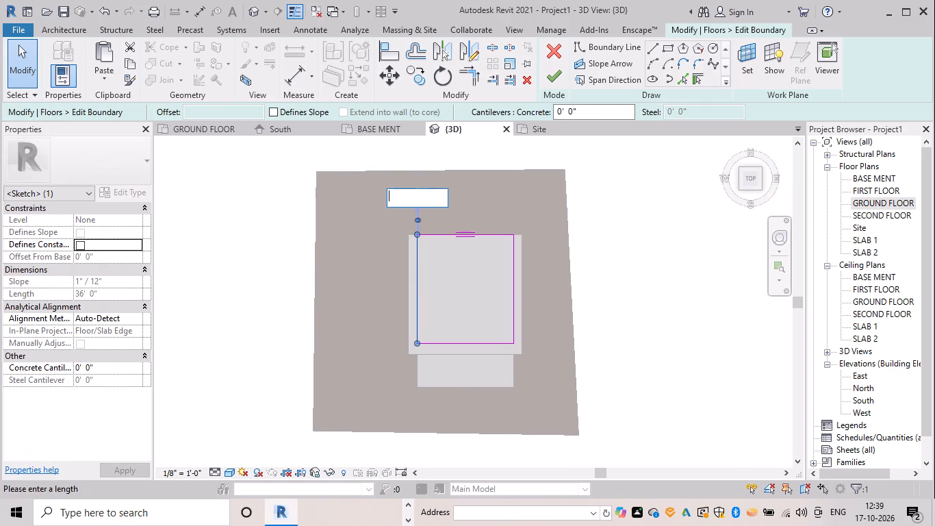
pyautogui.write('3\'6"')
pyautogui.press('Return')
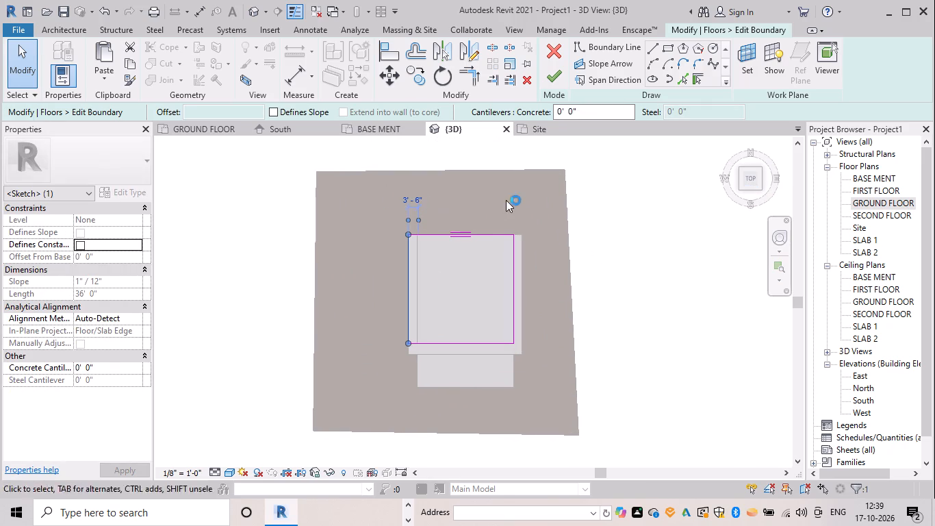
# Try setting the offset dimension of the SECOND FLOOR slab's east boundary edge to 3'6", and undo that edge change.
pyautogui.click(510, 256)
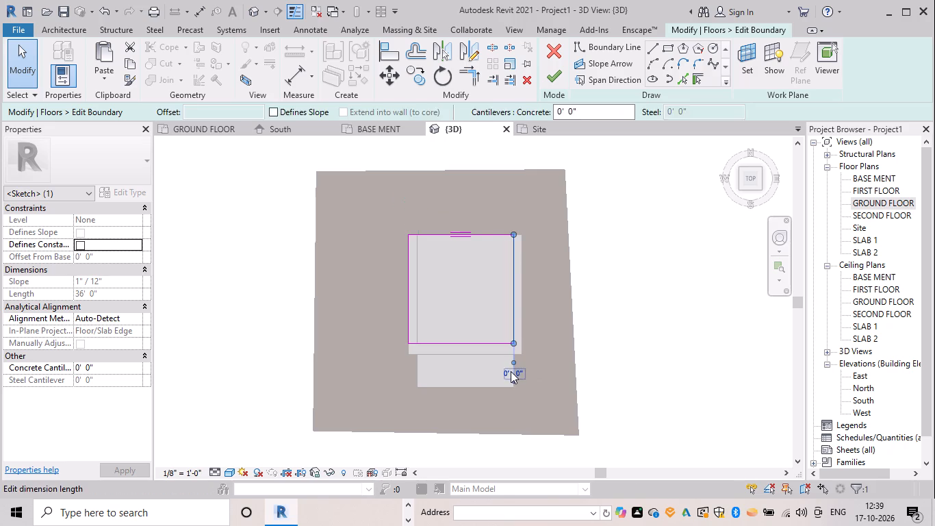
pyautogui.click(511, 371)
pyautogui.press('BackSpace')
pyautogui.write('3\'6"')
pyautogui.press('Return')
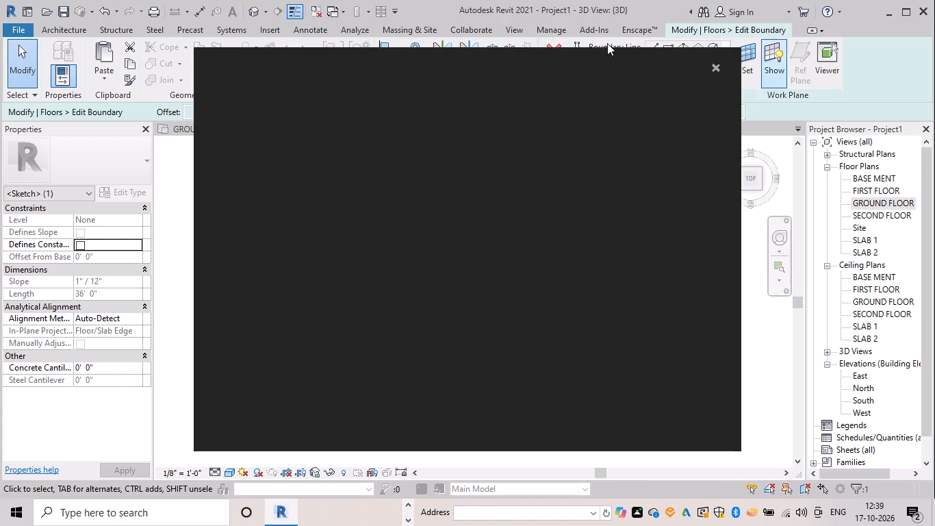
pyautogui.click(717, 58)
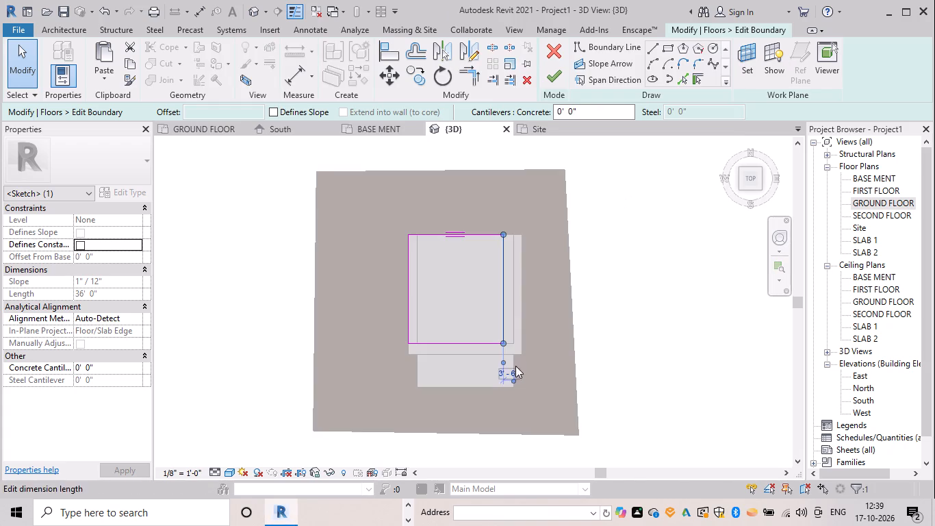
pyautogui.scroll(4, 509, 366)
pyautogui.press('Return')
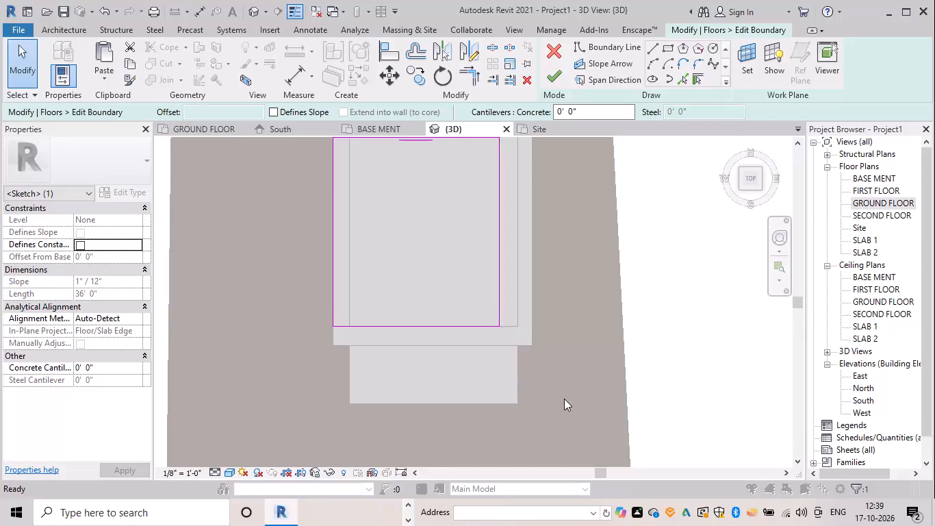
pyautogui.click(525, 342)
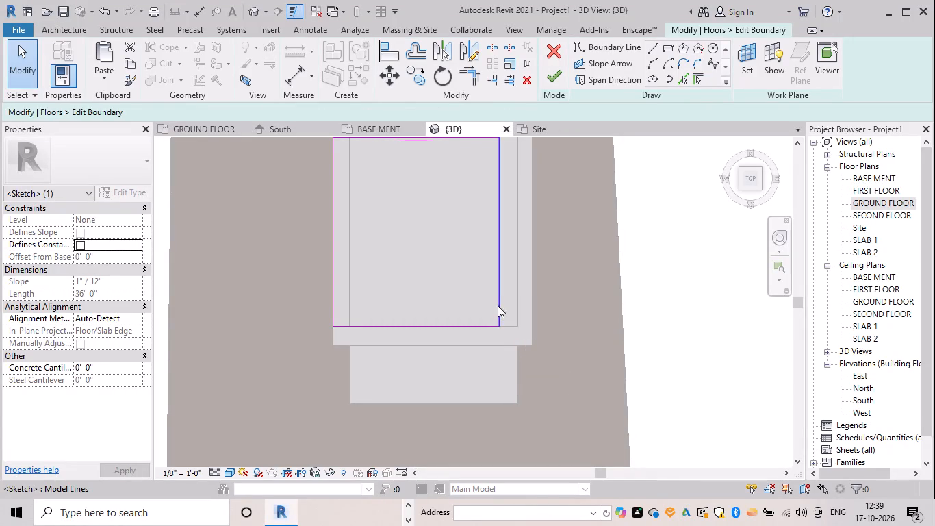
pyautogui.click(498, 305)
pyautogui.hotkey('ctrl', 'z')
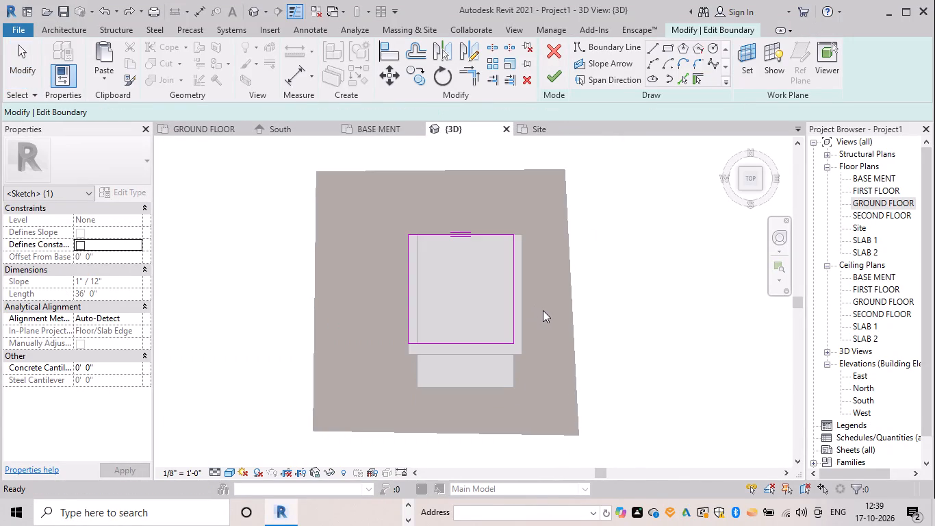
# Move the SECOND FLOOR slab's east boundary edge slightly outward and set its offset dimension to 3'6".
pyautogui.scroll(4, 525, 331)
pyautogui.moveTo(507, 323); pyautogui.dragTo(517, 325)
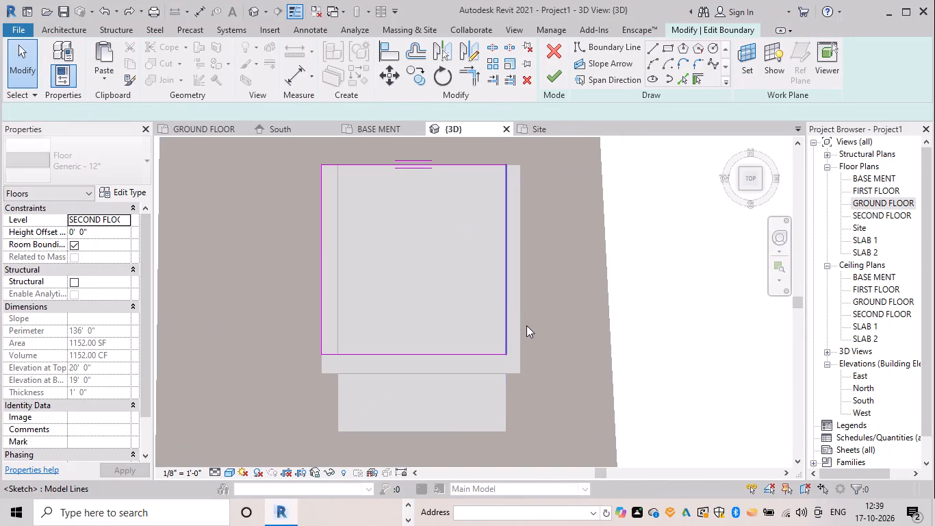
pyautogui.press('Right')
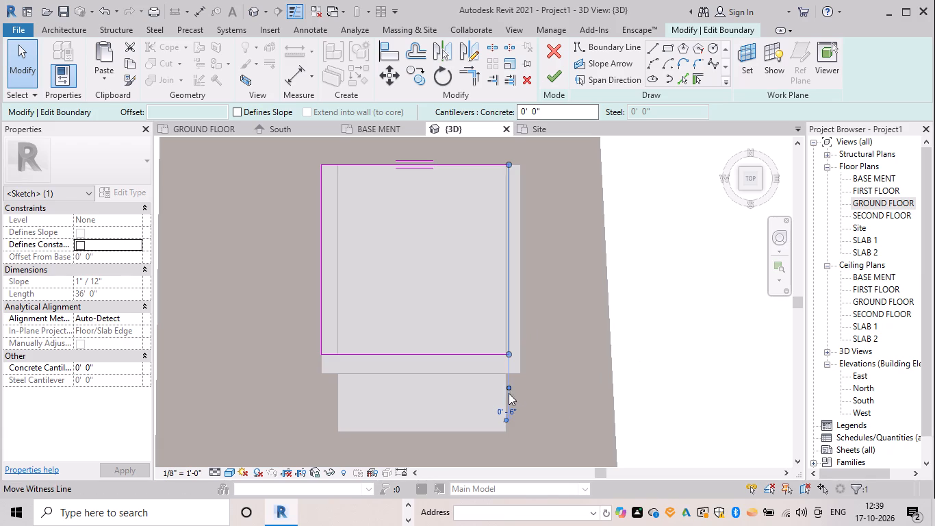
pyautogui.click(511, 406)
pyautogui.press('BackSpace')
pyautogui.write('3\'6"')
pyautogui.press('Return')
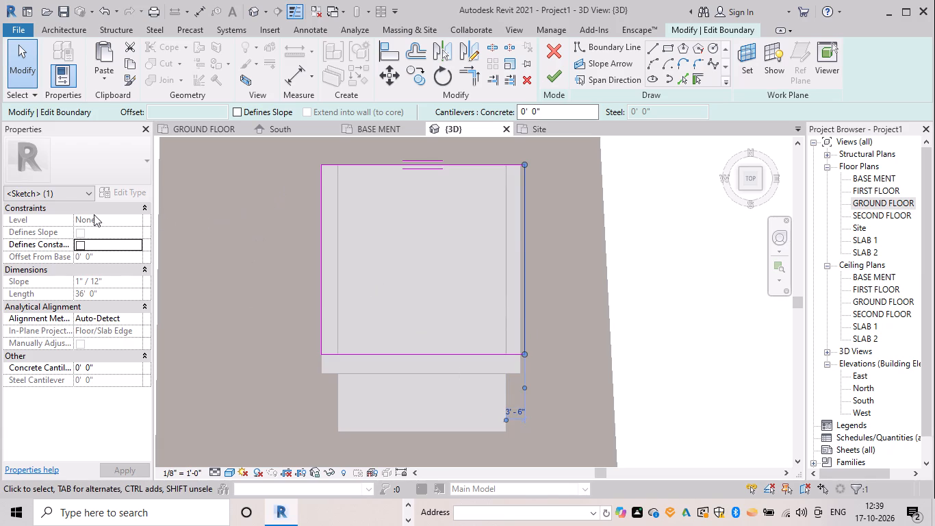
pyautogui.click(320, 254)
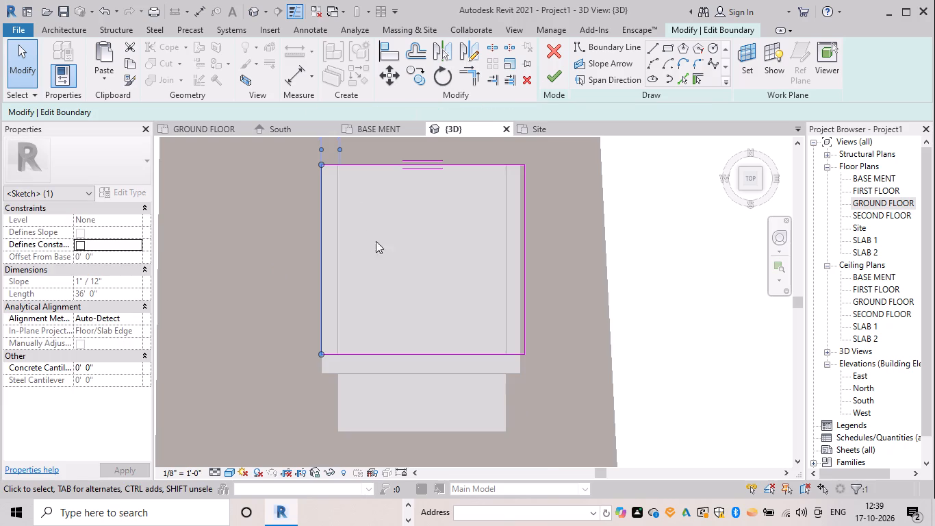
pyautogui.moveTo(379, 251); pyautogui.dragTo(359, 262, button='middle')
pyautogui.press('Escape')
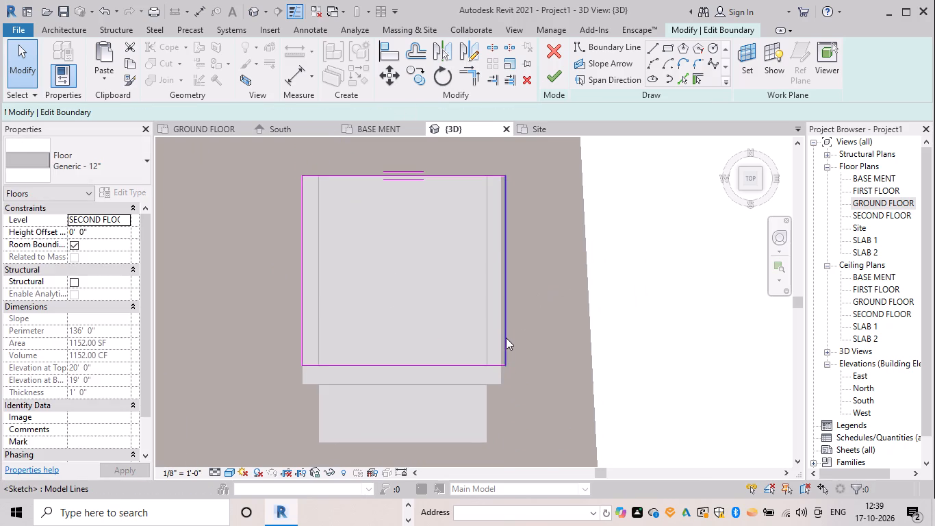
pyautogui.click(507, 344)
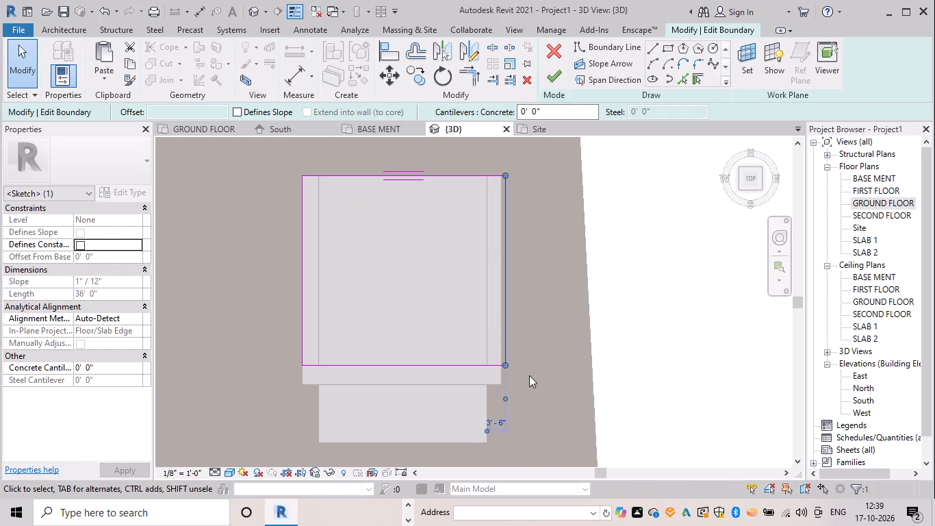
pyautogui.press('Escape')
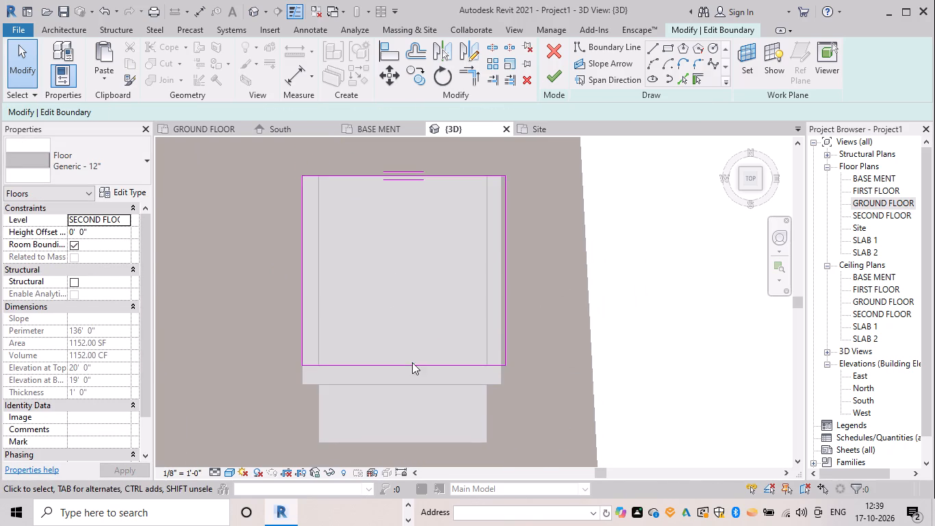
# Set the offset dimension of the SECOND FLOOR slab's front boundary edge to 4' and finish the boundary edit.
pyautogui.click(415, 367)
pyautogui.click(271, 368)
pyautogui.press('BackSpace')
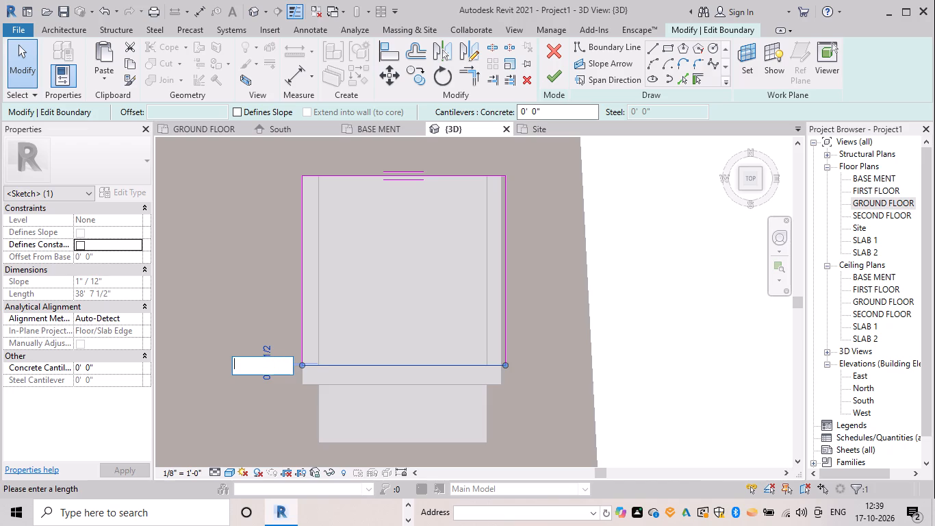
pyautogui.write("4'")
pyautogui.press('Return')
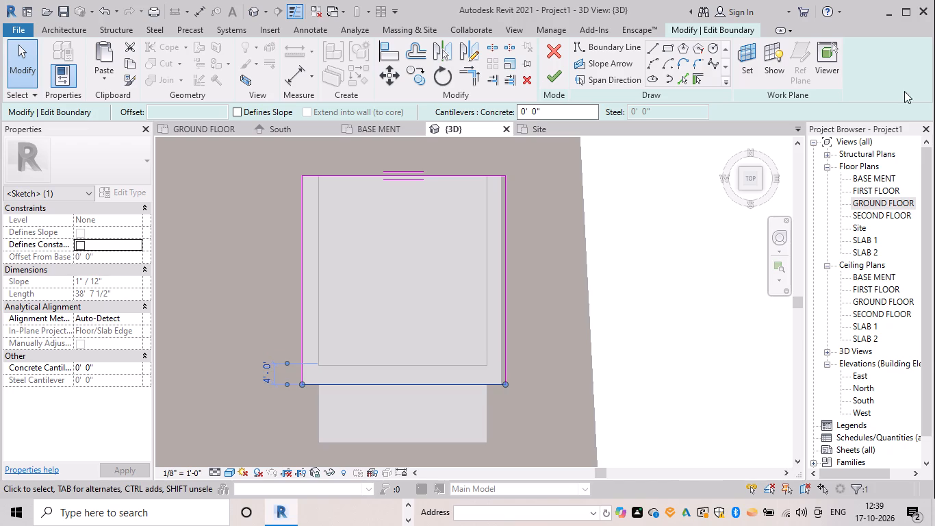
pyautogui.click(554, 75)
pyautogui.press('Escape')
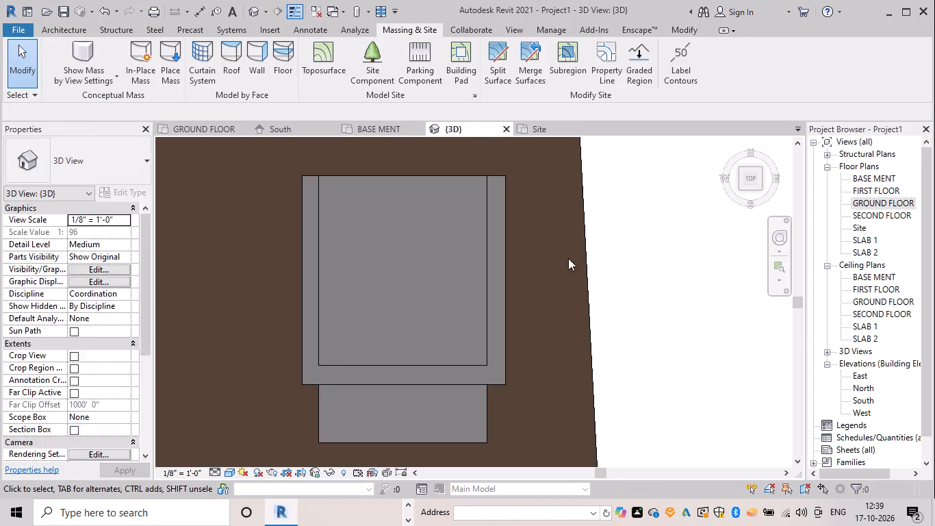
# Open the SLAB 1 floor's boundary for editing and set the offset dimension of its west edge to 3'6".
pyautogui.scroll(-3, 570, 271)
pyautogui.keyDown('shift'); pyautogui.moveTo(596, 358); pyautogui.dragTo(545, 163, button='middle'); pyautogui.keyUp('shift')
pyautogui.keyDown('shift'); pyautogui.moveTo(531, 380); pyautogui.dragTo(519, 275, button='middle'); pyautogui.keyUp('shift')
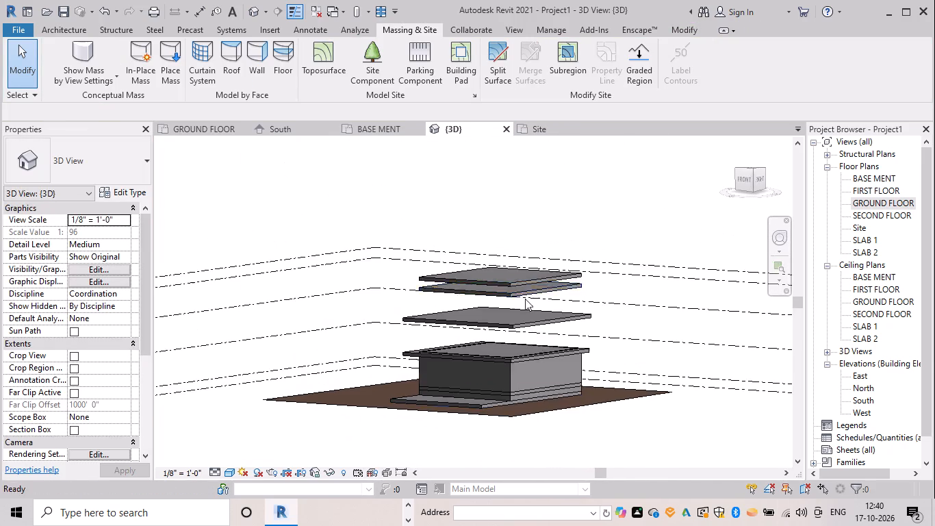
pyautogui.scroll(1, 549, 384)
pyautogui.keyDown('shift'); pyautogui.moveTo(510, 384); pyautogui.dragTo(530, 387, button='middle'); pyautogui.keyUp('shift')
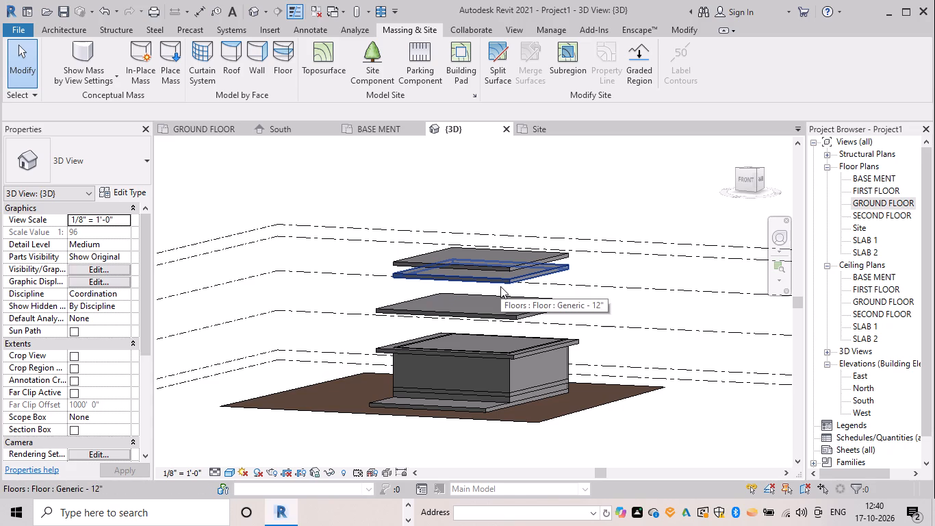
pyautogui.click(500, 286)
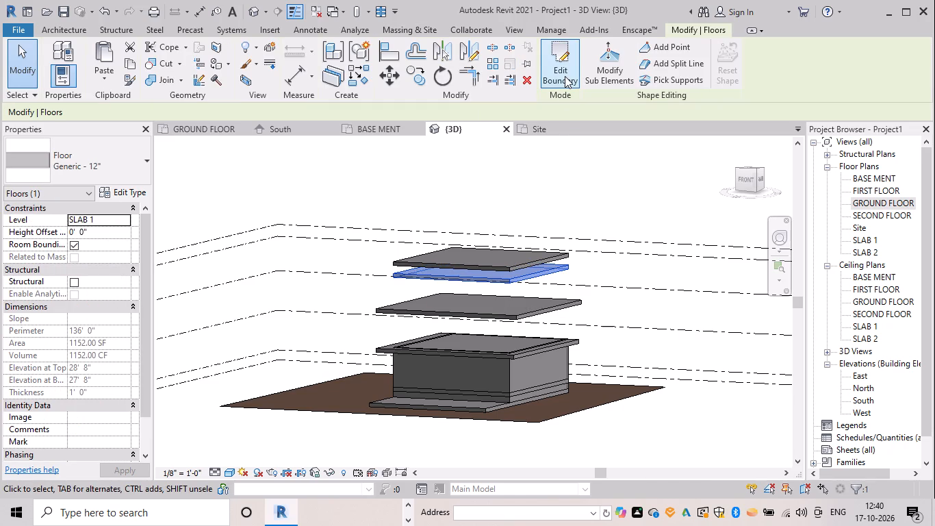
pyautogui.click(565, 76)
pyautogui.scroll(-5, 564, 260)
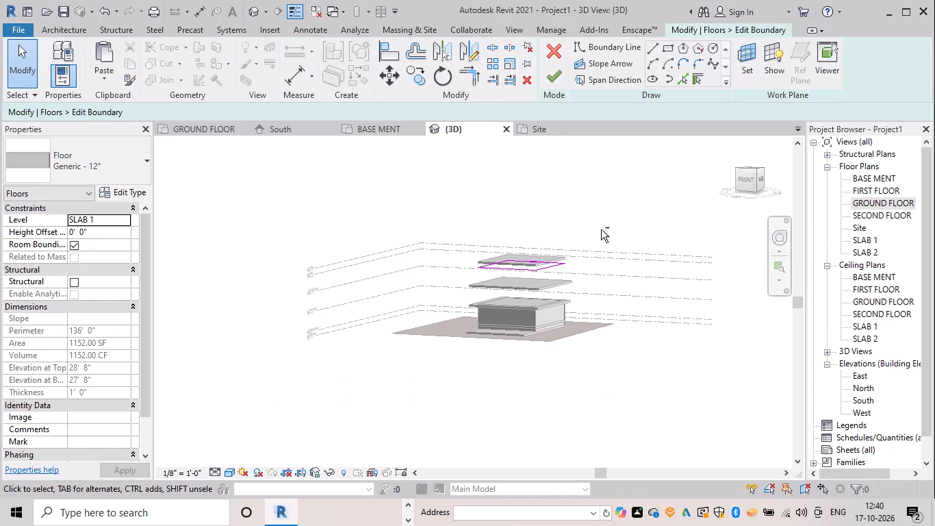
pyautogui.keyDown('shift'); pyautogui.moveTo(601, 234); pyautogui.dragTo(637, 508, button='middle'); pyautogui.keyUp('shift')
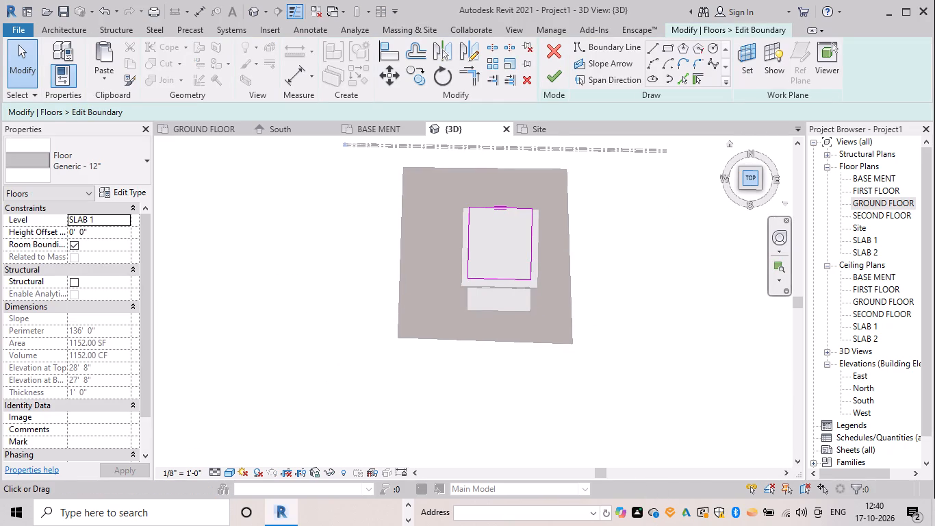
pyautogui.click(750, 177)
pyautogui.scroll(5, 498, 258)
pyautogui.click(414, 278)
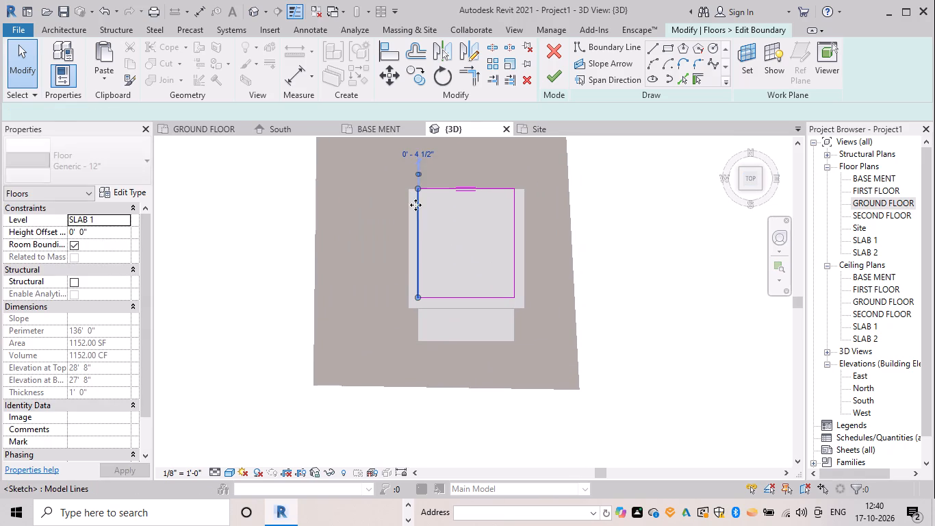
pyautogui.click(420, 154)
pyautogui.press('BackSpace')
pyautogui.write('3\'6"')
pyautogui.press('Return')
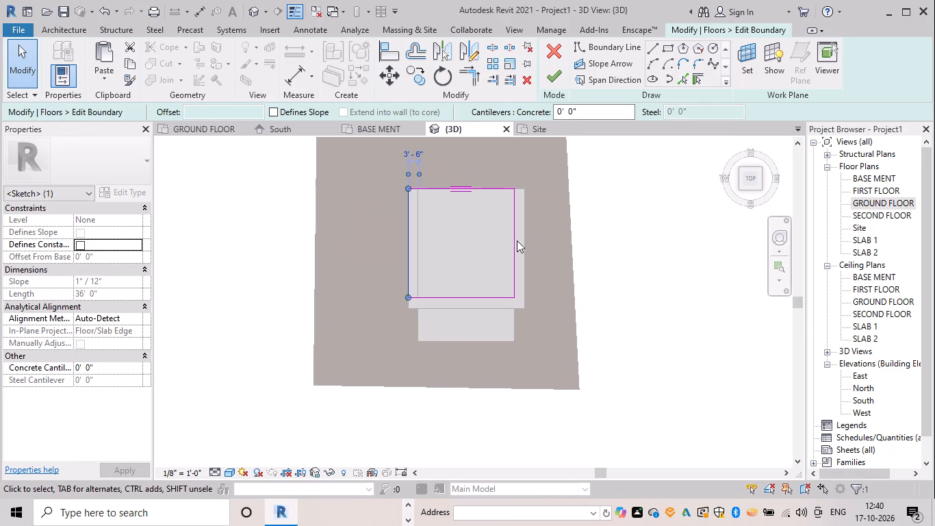
# Set the offset dimension of the SLAB 1 floor's east boundary edge to 3'6".
pyautogui.click(519, 249)
pyautogui.click(516, 318)
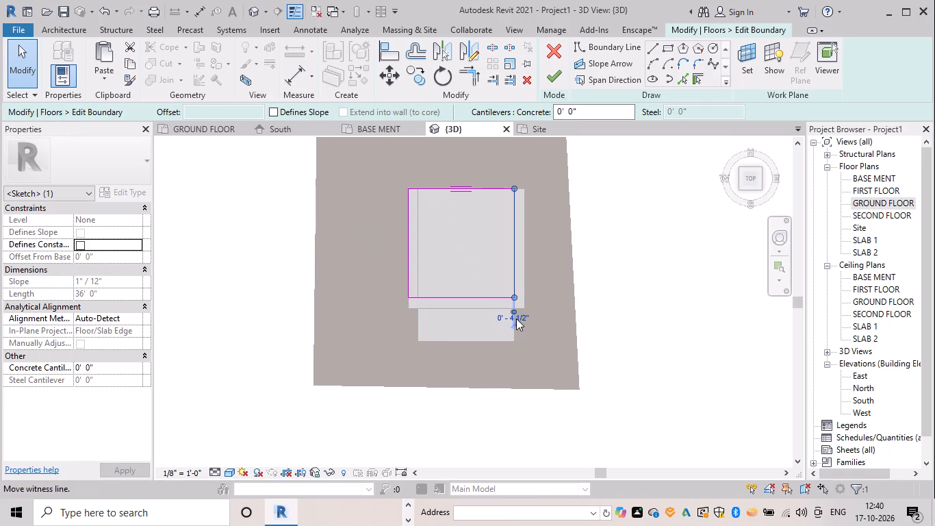
pyautogui.click(502, 319)
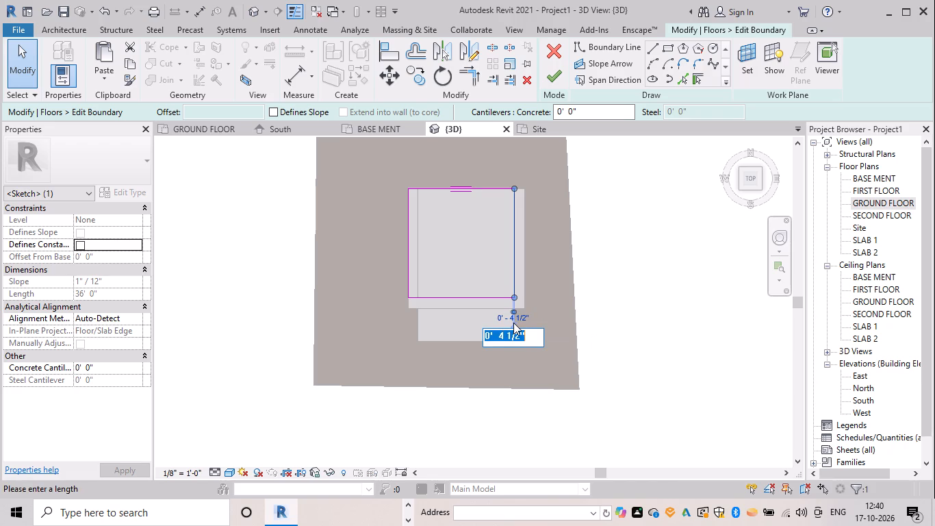
pyautogui.press('BackSpace')
pyautogui.write('3\'6"')
pyautogui.press('Return')
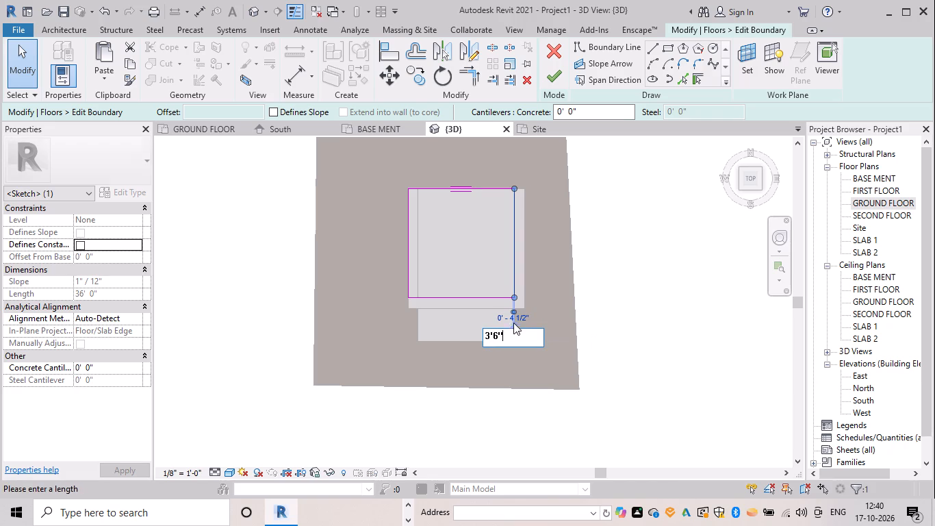
# Set the offset dimension of the SLAB 1 floor's front boundary edge to 4' and finish the boundary edit.
pyautogui.click(462, 302)
pyautogui.click(378, 306)
pyautogui.press('BackSpace')
pyautogui.write("4'")
pyautogui.press('Return')
pyautogui.click(552, 66)
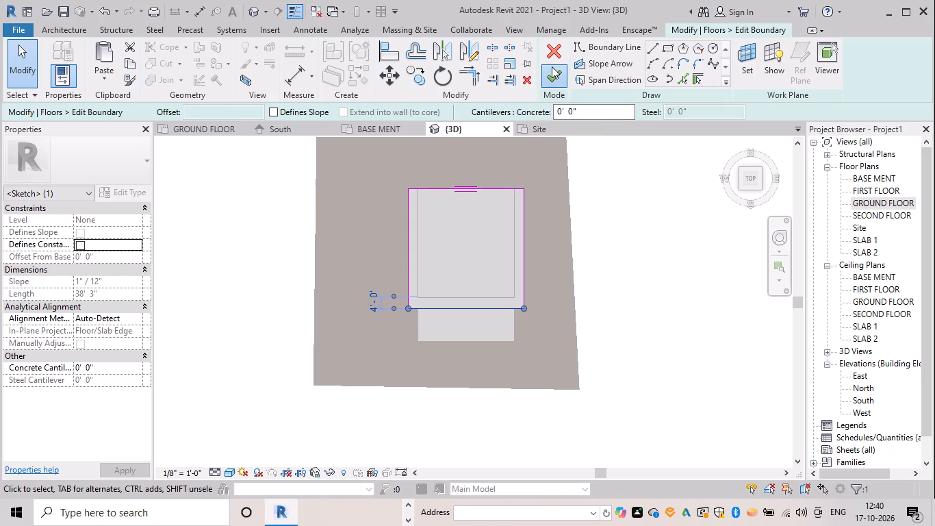
pyautogui.click(603, 233)
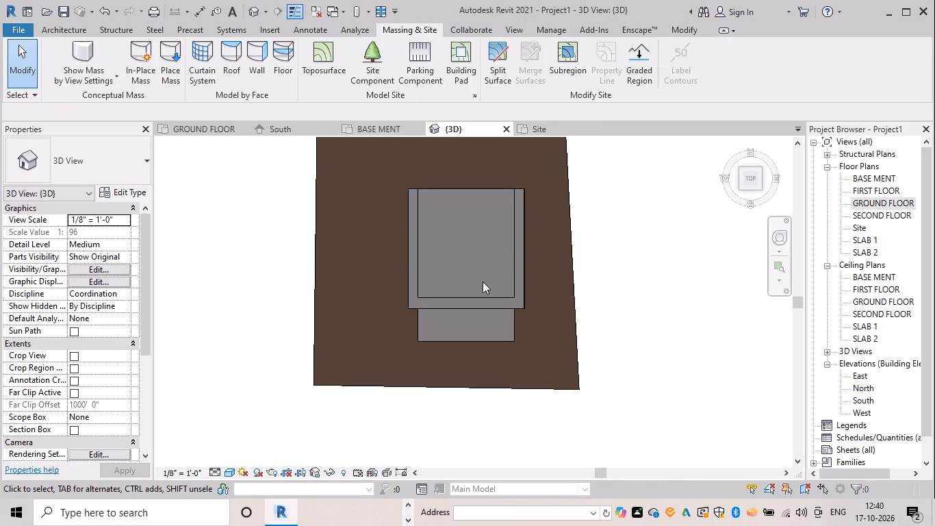
# Open the SLAB 2 floor's boundary for editing and set the offset dimension of its west edge to 3'6".
pyautogui.click(487, 293)
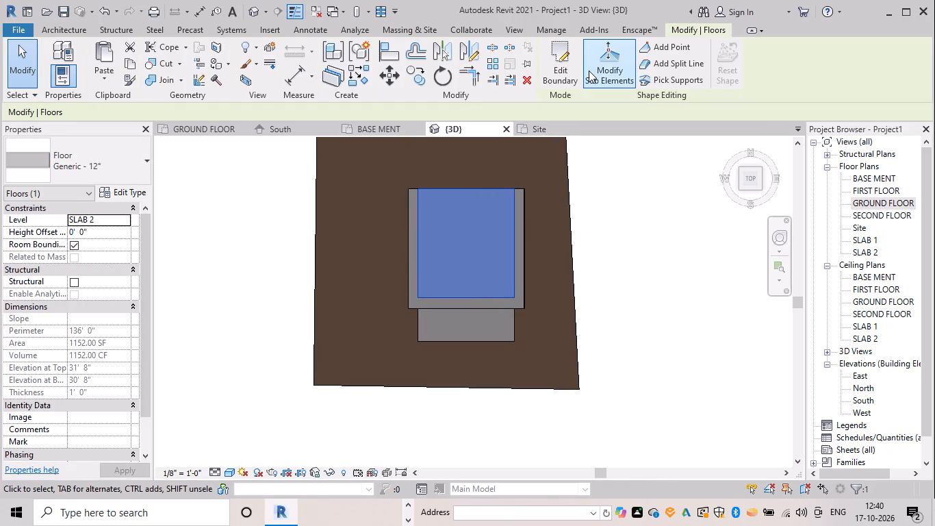
pyautogui.click(559, 81)
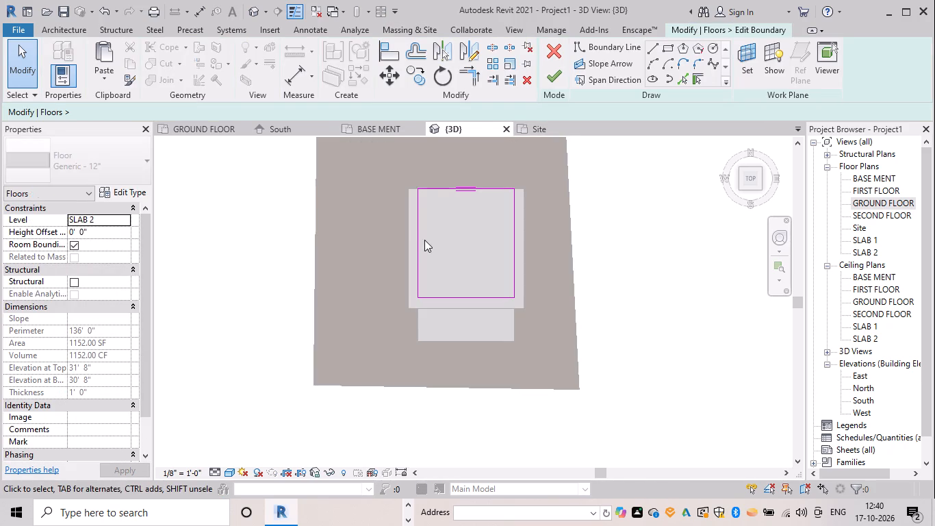
pyautogui.click(420, 236)
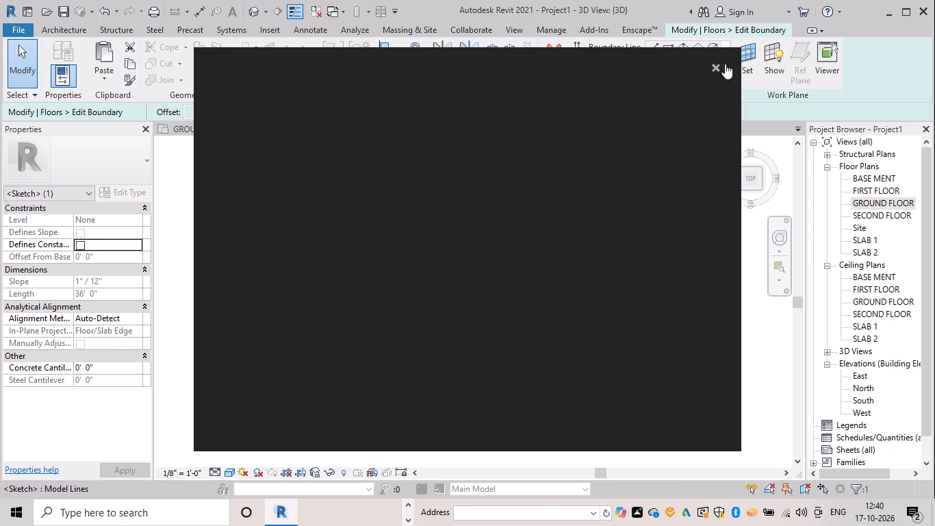
pyautogui.moveTo(708, 62); pyautogui.dragTo(727, 58)
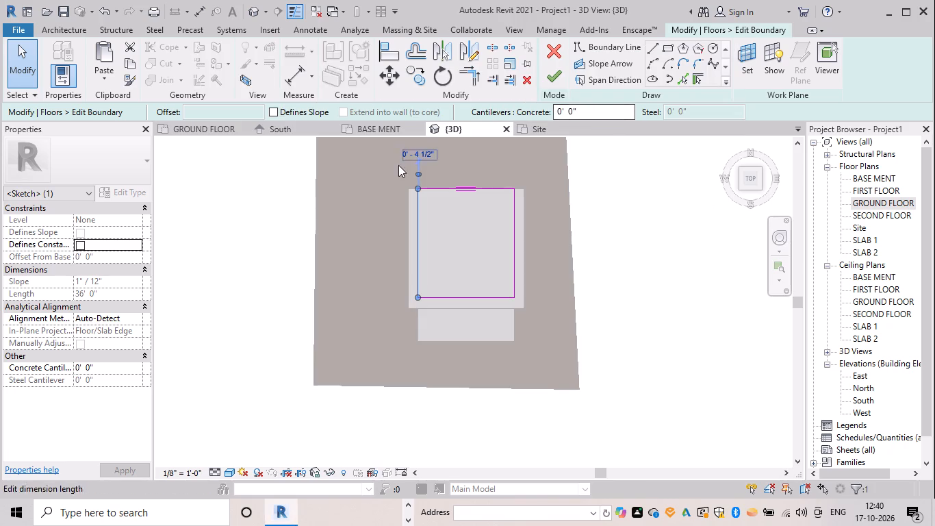
pyautogui.click(424, 151)
pyautogui.press('BackSpace')
pyautogui.write('3\'6"')
pyautogui.press('Return')
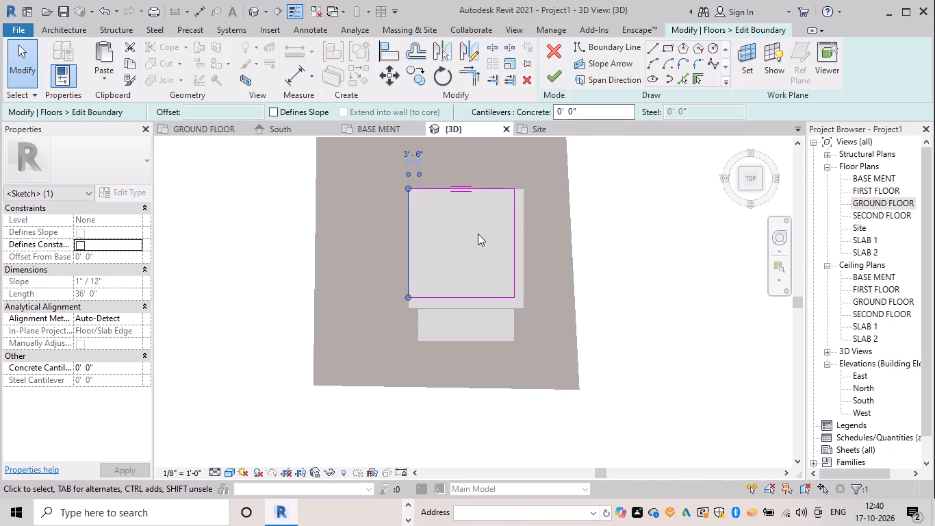
# Set the offset dimension of the SLAB 2 floor's east boundary edge to 3'6".
pyautogui.click(516, 210)
pyautogui.click(521, 316)
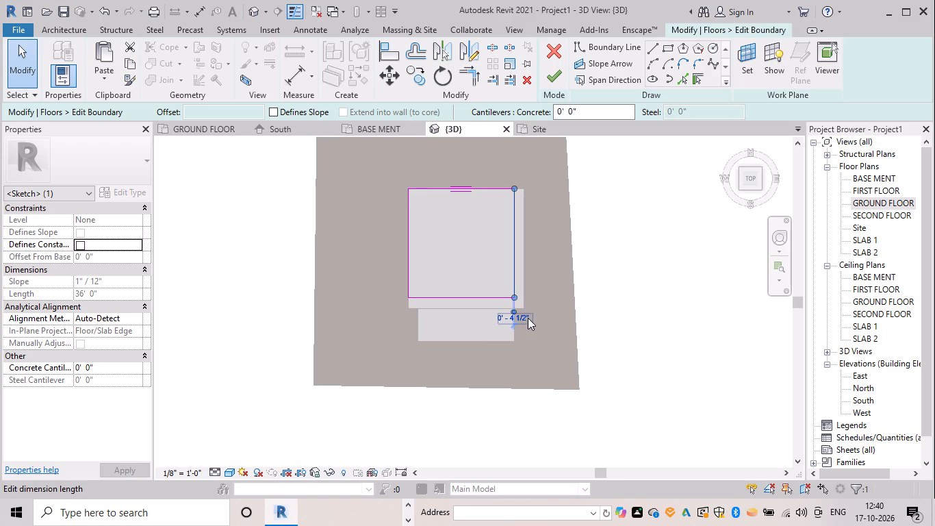
pyautogui.click(528, 318)
pyautogui.press('BackSpace')
pyautogui.write('3\'6"')
pyautogui.press('Return')
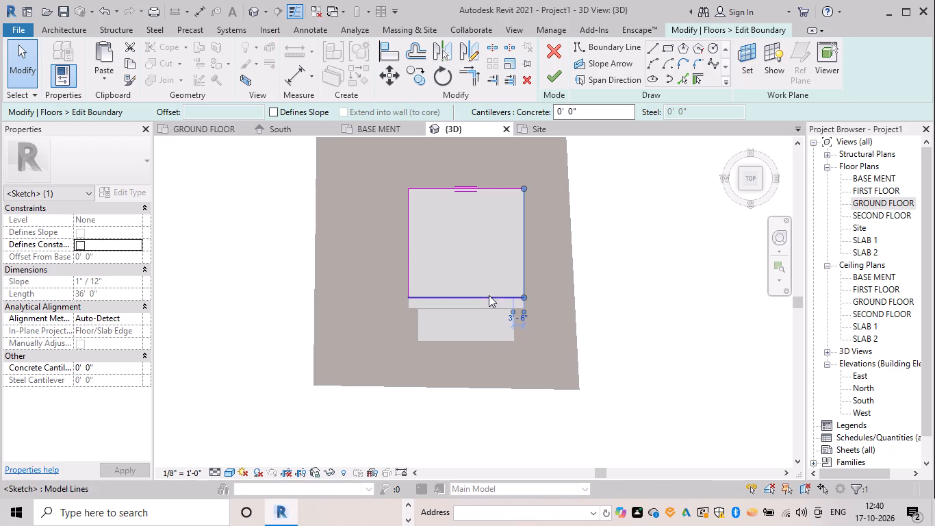
# Set the offset dimension of the SLAB 2 floor's front boundary edge to 4' and finish the boundary edit.
pyautogui.click(489, 295)
pyautogui.click(375, 308)
pyautogui.press('BackSpace')
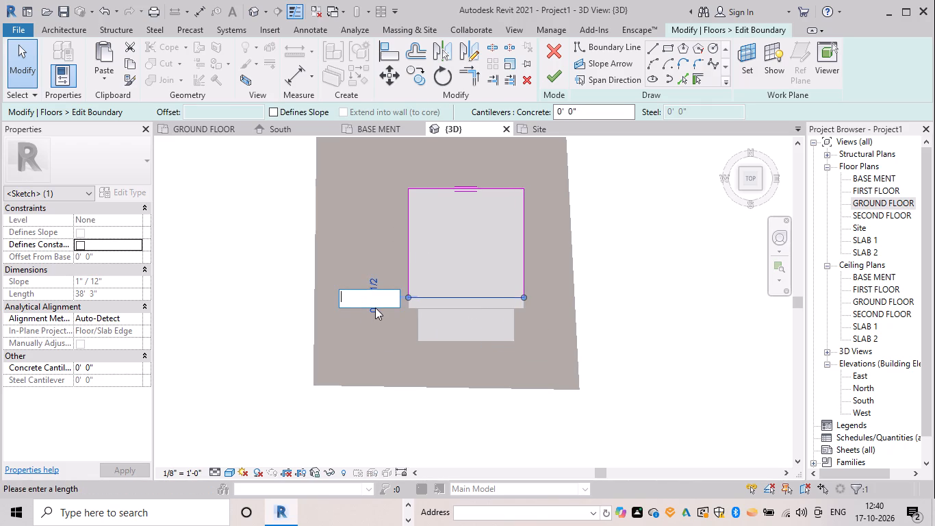
pyautogui.press('3')
pyautogui.press('BackSpace')
pyautogui.write("4'")
pyautogui.press('Return')
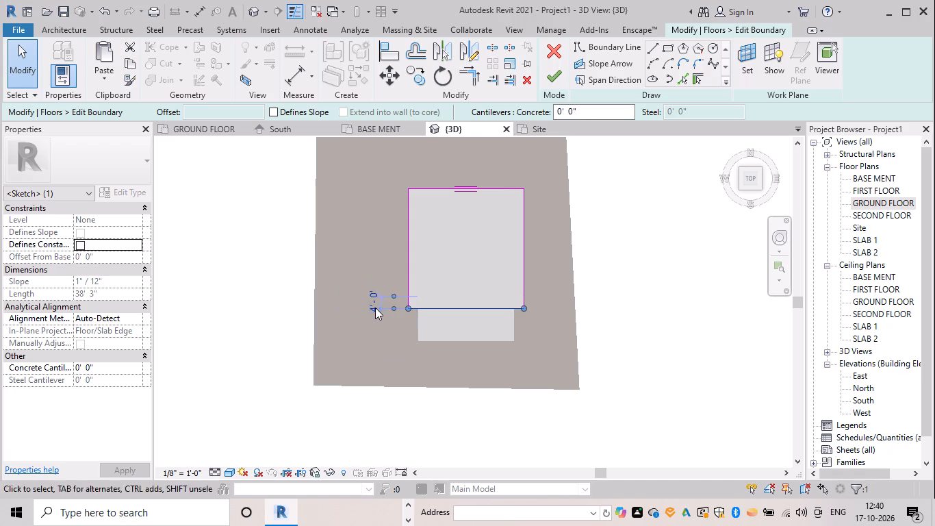
pyautogui.click(550, 78)
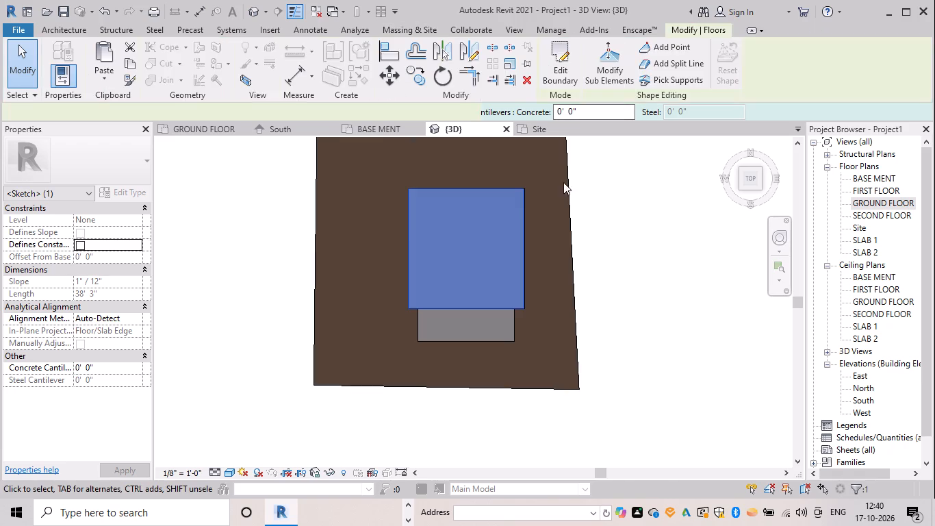
pyautogui.click(554, 267)
pyautogui.press('Escape')
# Examine the extended slabs and their overhangs from the front and side in the 3D view.
pyautogui.scroll(-5, 632, 312)
pyautogui.keyDown('shift'); pyautogui.scroll(1, 632, 312); pyautogui.keyUp('shift')
pyautogui.keyDown('shift'); pyautogui.moveTo(632, 312); pyautogui.dragTo(645, 125, button='middle'); pyautogui.keyUp('shift')
pyautogui.scroll(4, 603, 298)
pyautogui.keyDown('shift'); pyautogui.moveTo(614, 302); pyautogui.dragTo(628, 169, button='middle'); pyautogui.keyUp('shift')
pyautogui.keyDown('shift'); pyautogui.moveTo(585, 295); pyautogui.dragTo(581, 323, button='middle'); pyautogui.keyUp('shift')
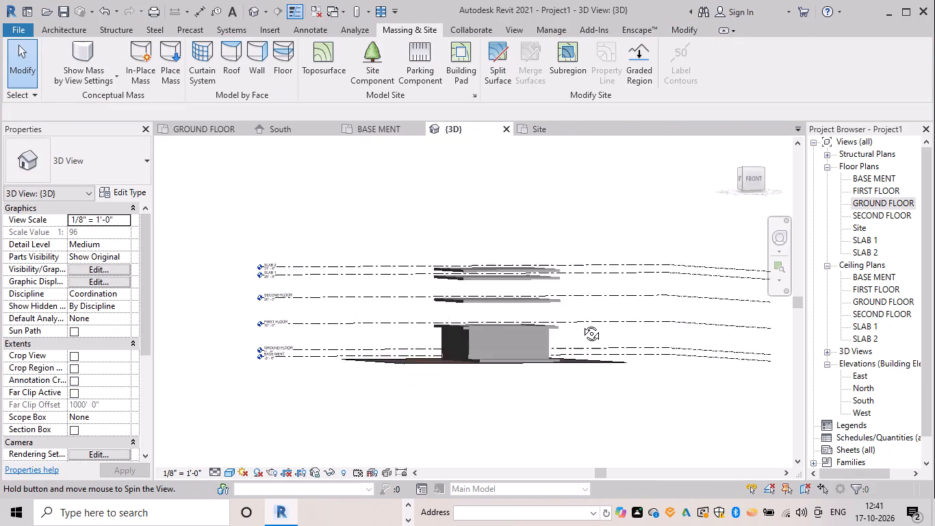
pyautogui.keyDown('shift'); pyautogui.moveTo(581, 323); pyautogui.dragTo(582, 327, button='middle'); pyautogui.keyUp('shift')
pyautogui.scroll(4, 536, 333)
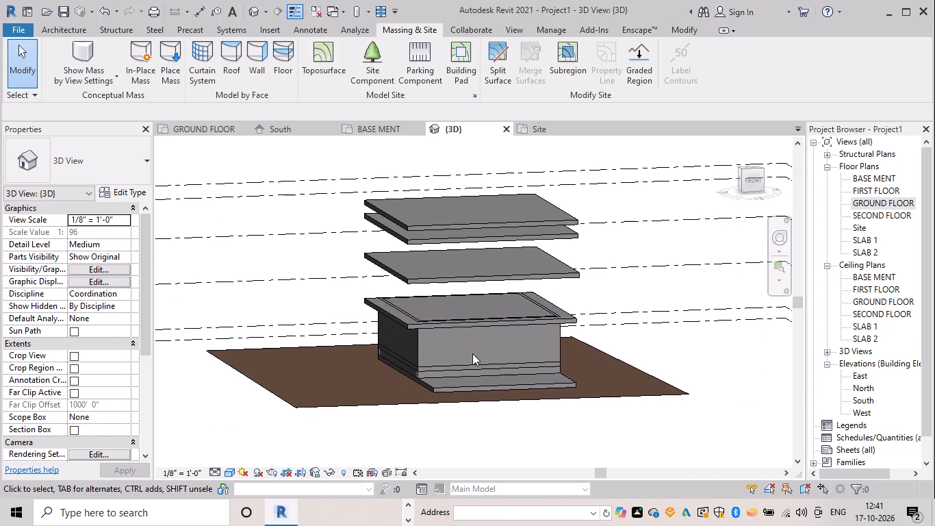
pyautogui.keyDown('shift'); pyautogui.moveTo(458, 344); pyautogui.dragTo(446, 331, button='middle'); pyautogui.keyUp('shift')
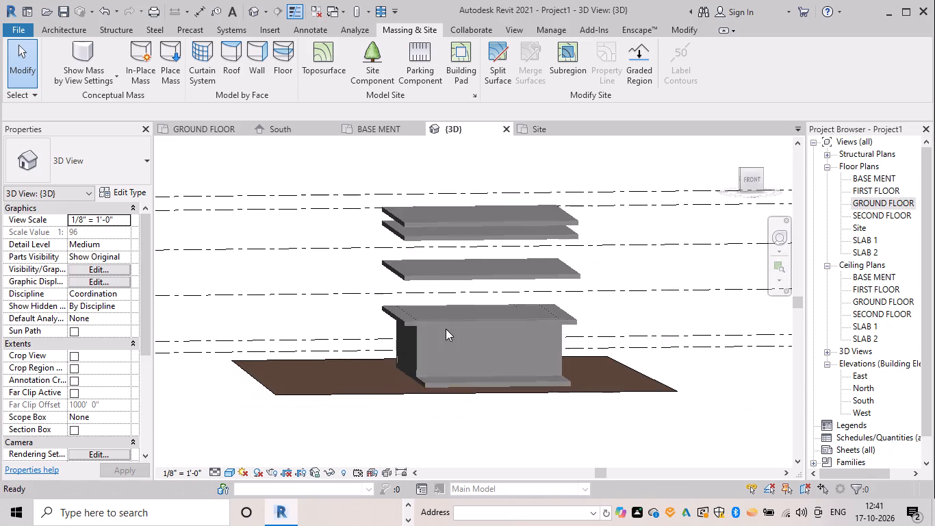
pyautogui.scroll(2, 443, 288)
pyautogui.keyDown('shift'); pyautogui.middleClick(443, 288); pyautogui.keyUp('shift')
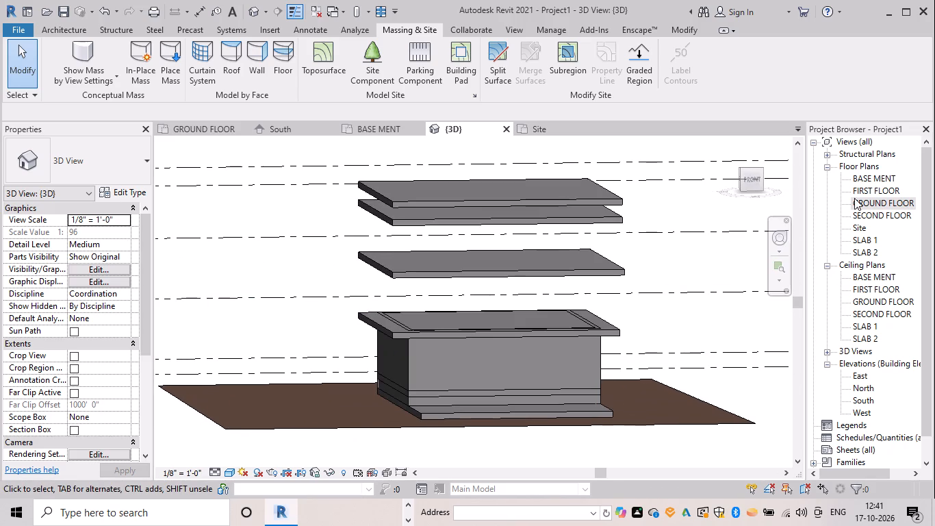
# Open the FIRST FLOOR plan view, comparing it with the 3D model.
pyautogui.click(866, 192)
pyautogui.click(699, 256)
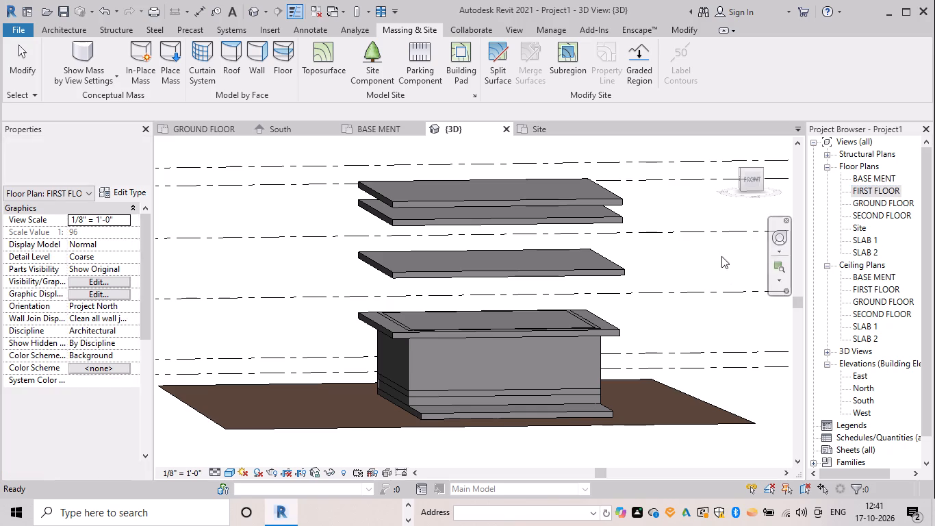
pyautogui.doubleClick(873, 190)
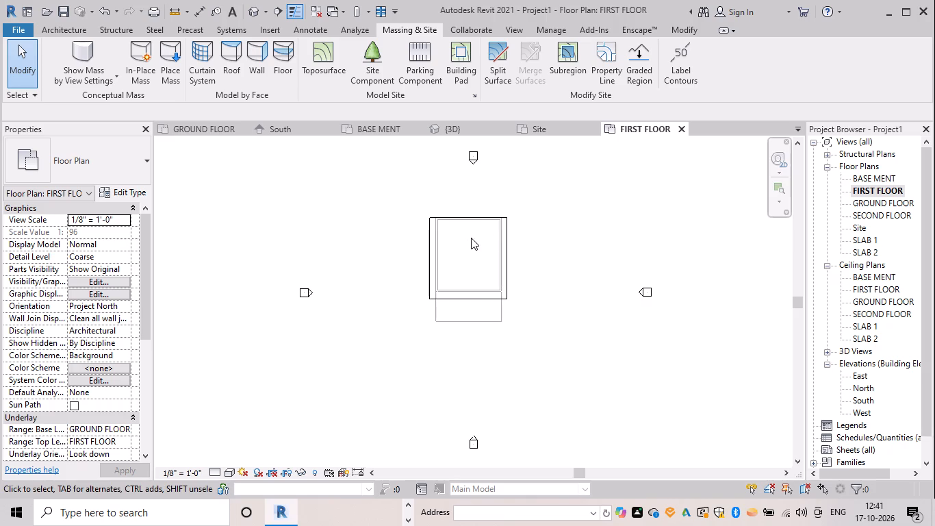
pyautogui.click(463, 134)
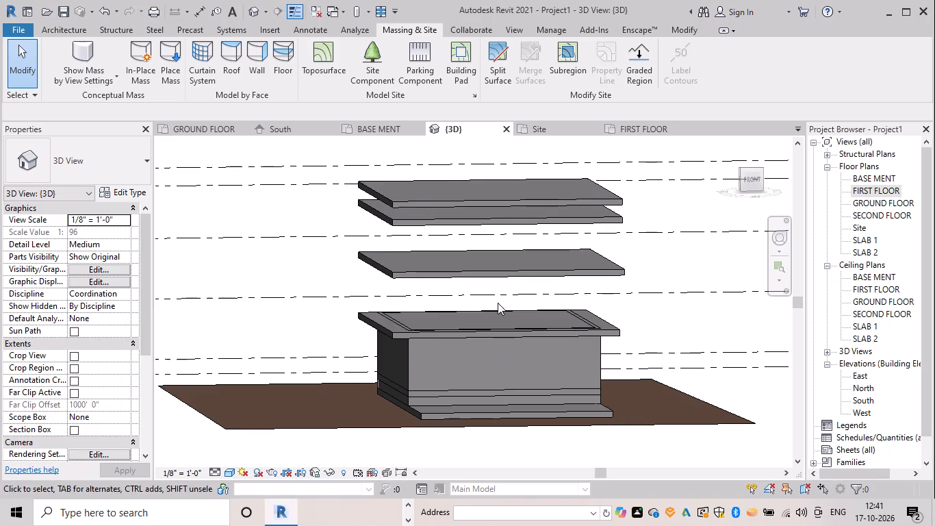
pyautogui.click(652, 126)
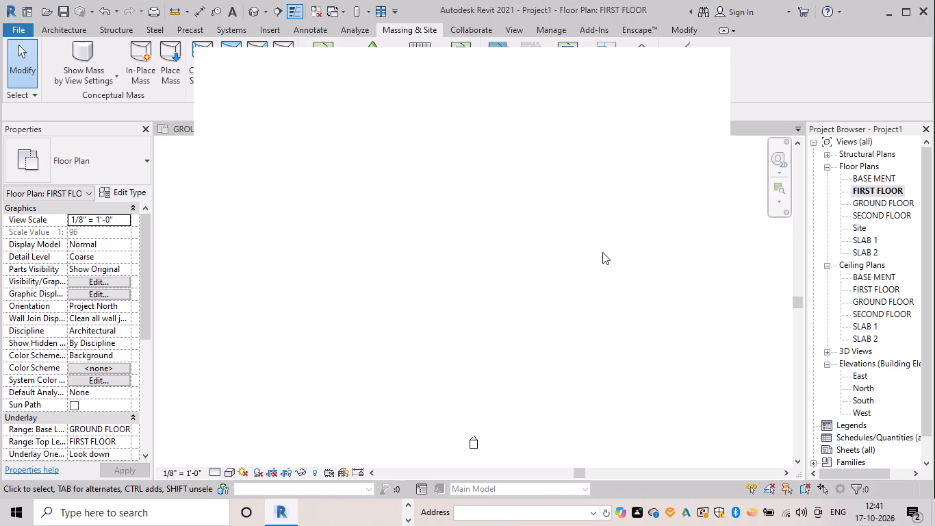
# Draw 9" Basic Walls with an unconnected height of 18'6" along all four edges of the FIRST FLOOR slab.
pyautogui.write('WA')
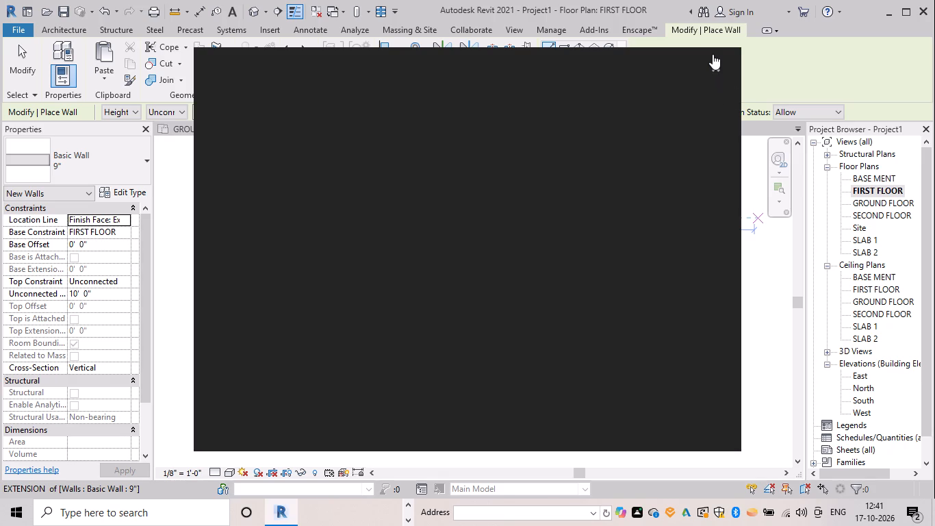
pyautogui.click(713, 63)
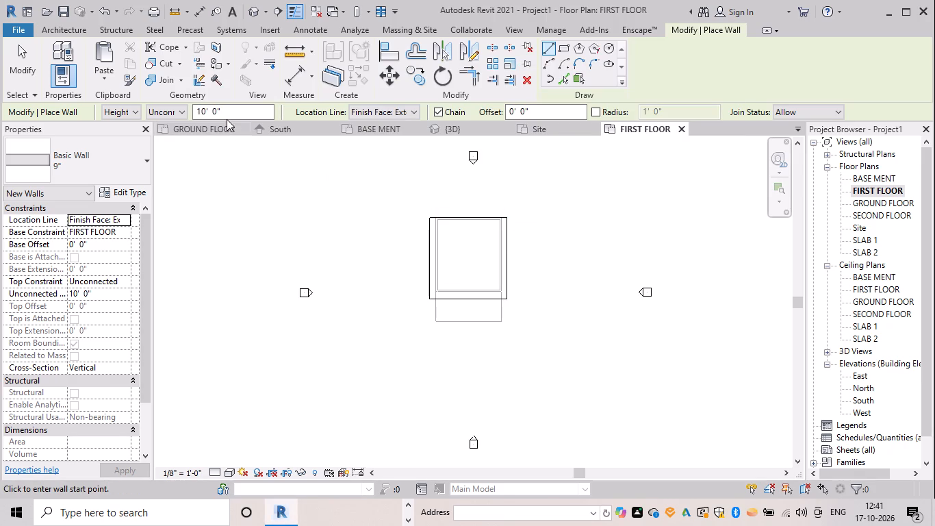
pyautogui.moveTo(241, 110); pyautogui.dragTo(193, 108)
pyautogui.press('BackSpace')
pyautogui.press('1')
pyautogui.press('8')
pyautogui.write('\'6"')
pyautogui.press('Return')
pyautogui.scroll(5, 435, 223)
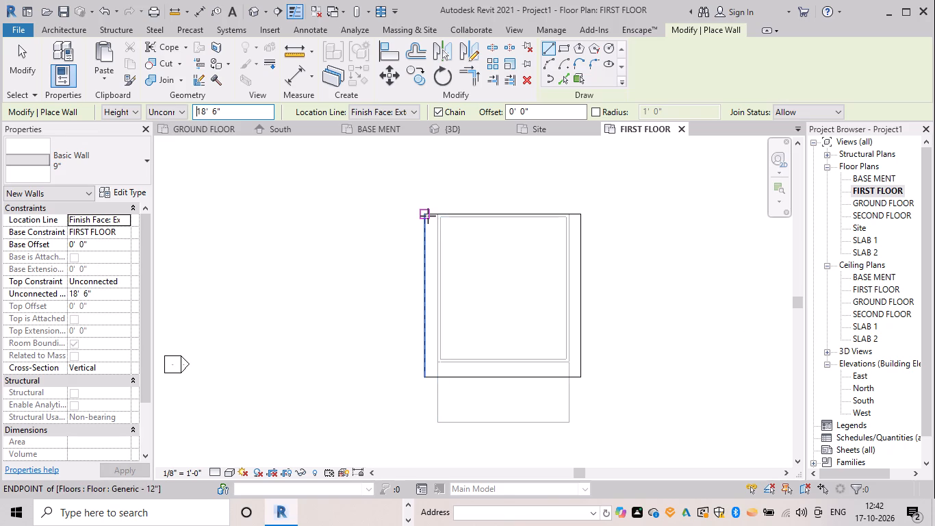
pyautogui.moveTo(428, 216); pyautogui.dragTo(439, 224)
pyautogui.click(582, 212)
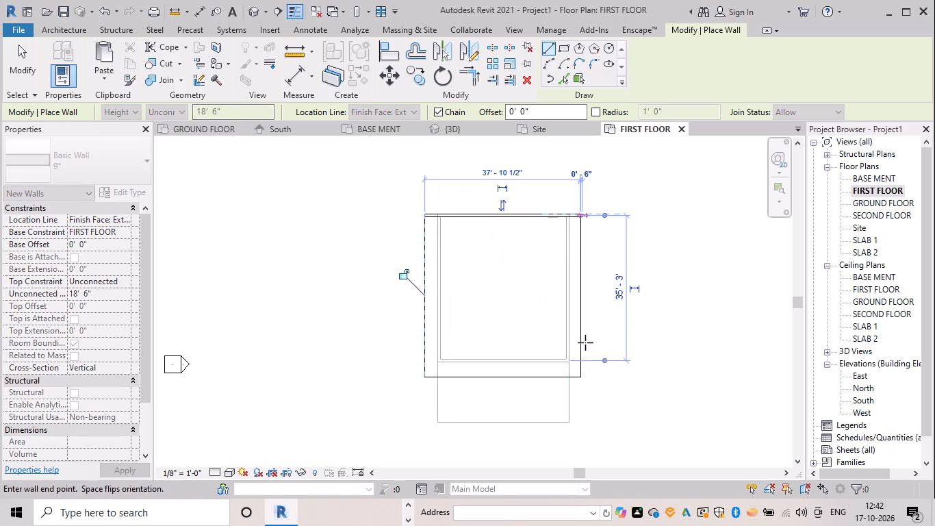
pyautogui.click(580, 375)
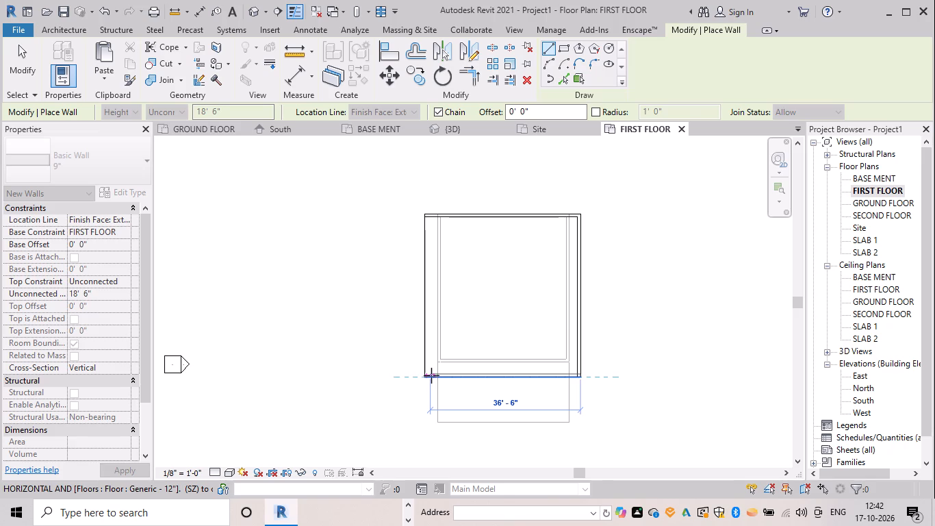
pyautogui.click(423, 376)
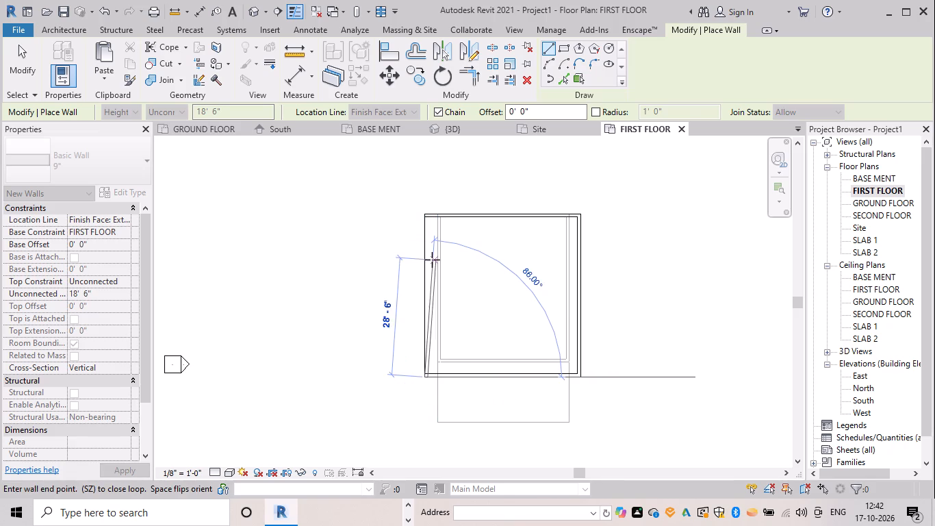
pyautogui.click(422, 221)
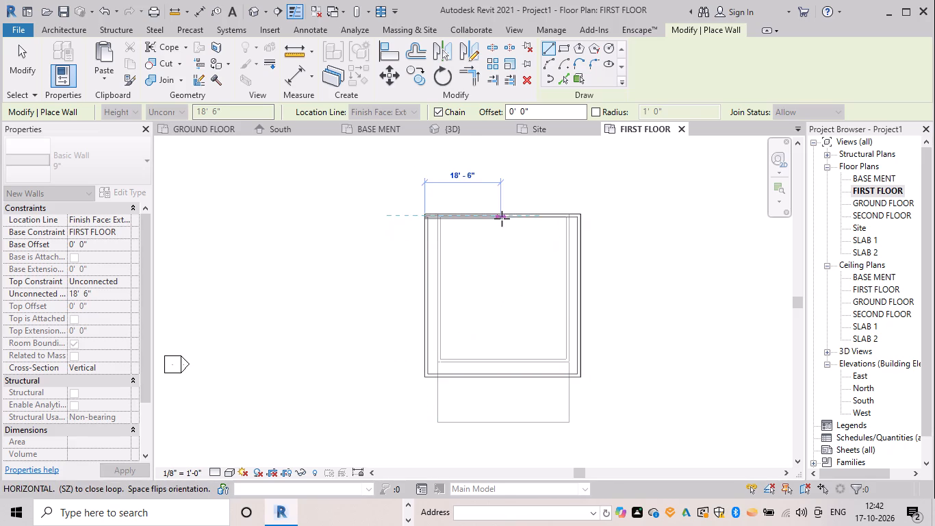
pyautogui.press('Escape')
# Examine the new upper-floor walls against the slab edges from the front in the 3D view and end wall placement.
pyautogui.click(467, 129)
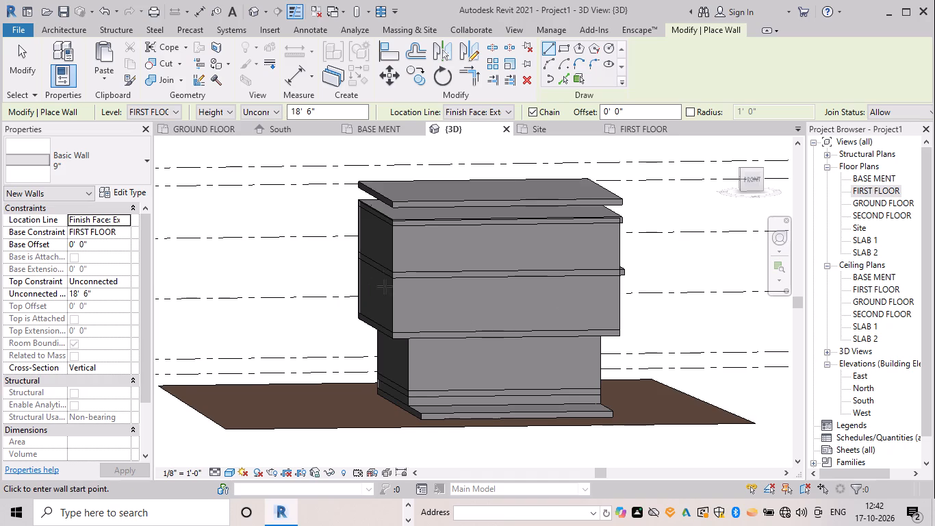
pyautogui.scroll(-1, 380, 304)
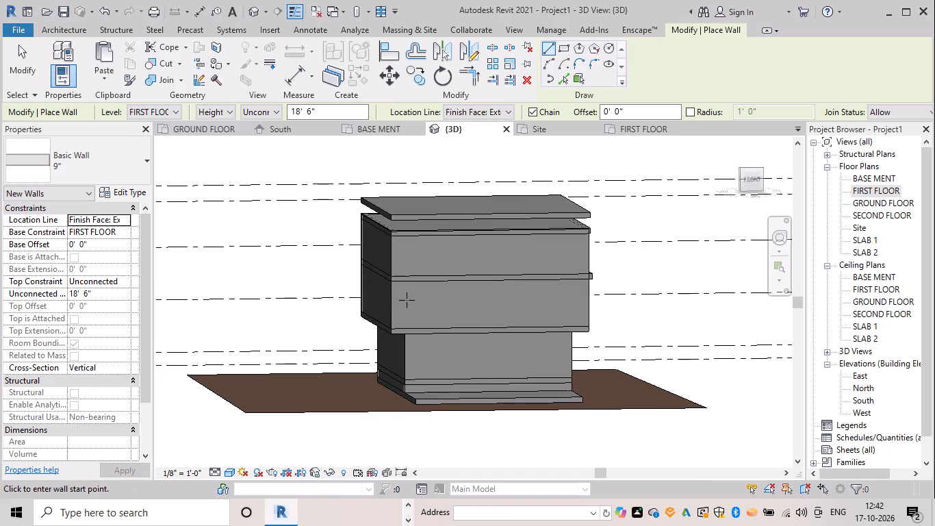
pyautogui.keyDown('shift'); pyautogui.moveTo(405, 294); pyautogui.dragTo(307, 290, button='middle'); pyautogui.keyUp('shift')
pyautogui.scroll(4, 634, 297)
pyautogui.keyDown('shift'); pyautogui.moveTo(498, 300); pyautogui.dragTo(570, 298, button='middle'); pyautogui.keyUp('shift')
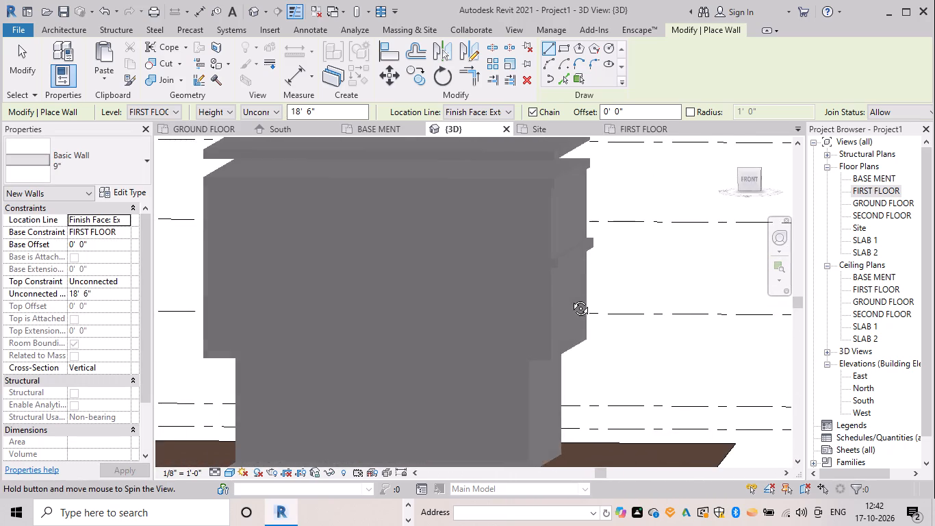
pyautogui.keyDown('shift'); pyautogui.moveTo(570, 298); pyautogui.dragTo(580, 278, button='middle'); pyautogui.keyUp('shift')
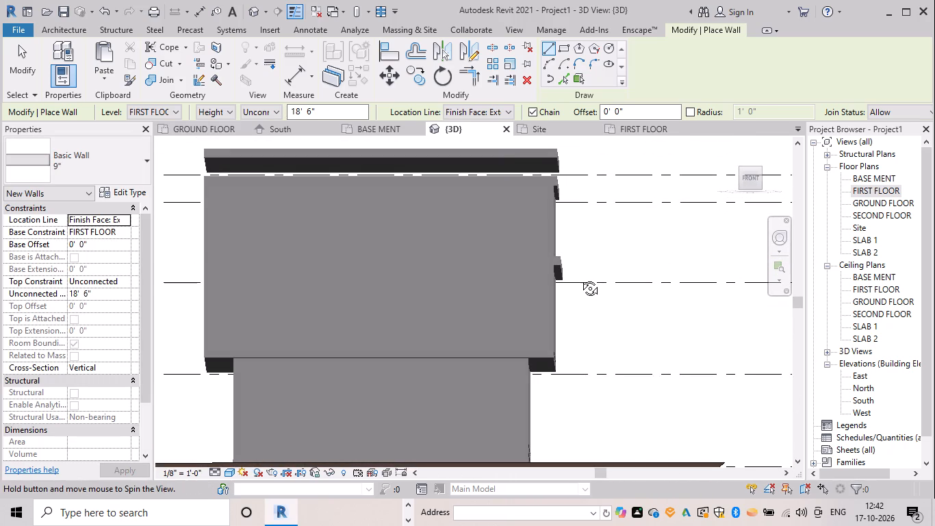
pyautogui.keyDown('shift'); pyautogui.moveTo(580, 278); pyautogui.dragTo(580, 283, button='middle'); pyautogui.keyUp('shift')
pyautogui.scroll(1, 580, 283)
pyautogui.press('Escape')
# Edit the SECOND FLOOR slab boundary, nudging its east edge inward to a 3'-0" offset from the lower slab, and finish the edit.
pyautogui.click(556, 262)
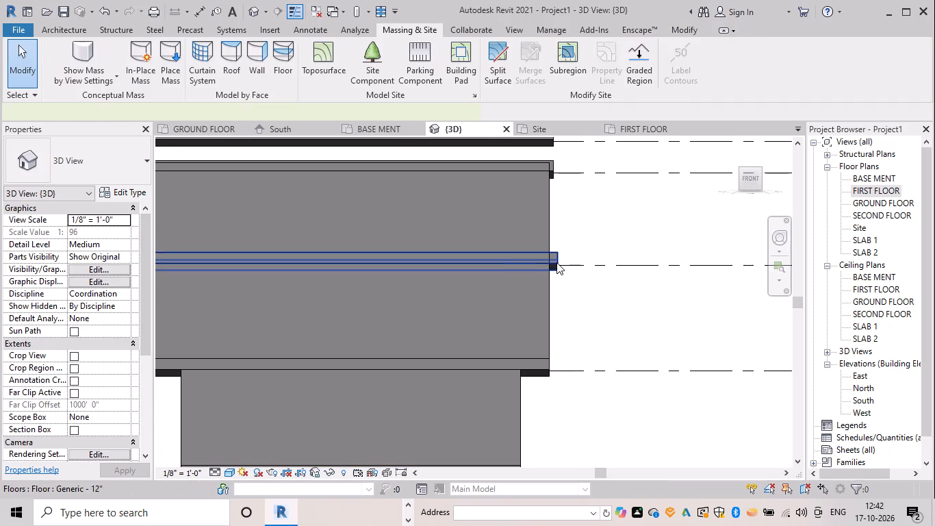
pyautogui.click(565, 85)
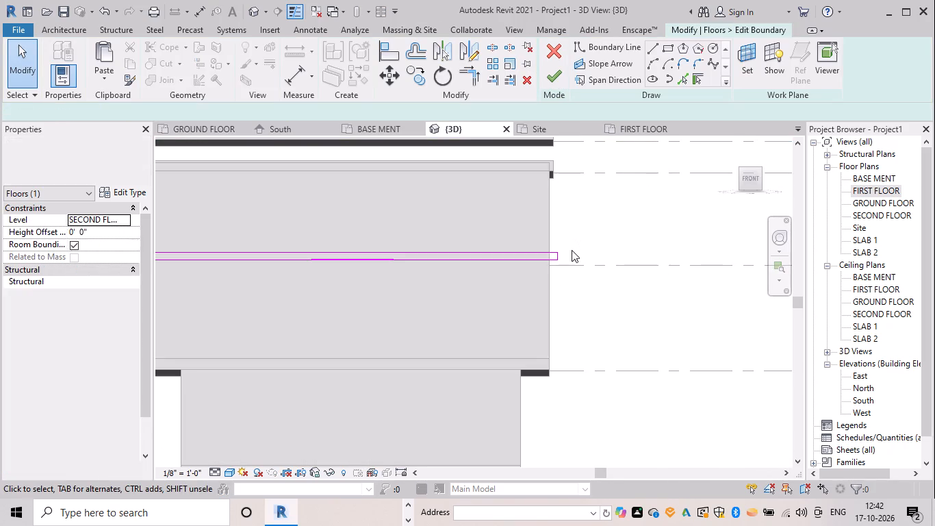
pyautogui.keyDown('shift'); pyautogui.moveTo(574, 217); pyautogui.dragTo(584, 522, button='middle'); pyautogui.keyUp('shift')
pyautogui.scroll(-1, 542, 292)
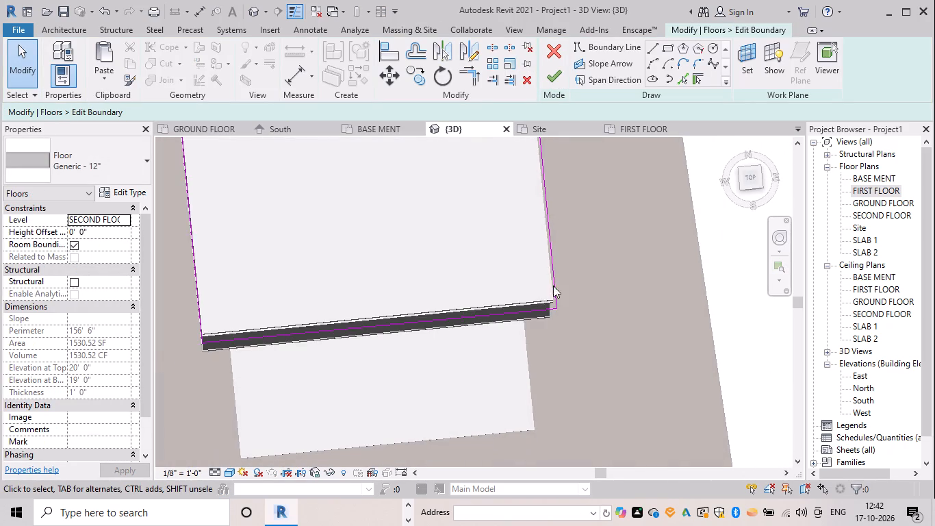
pyautogui.scroll(-3, 566, 274)
pyautogui.moveTo(566, 274); pyautogui.dragTo(549, 356, button='middle')
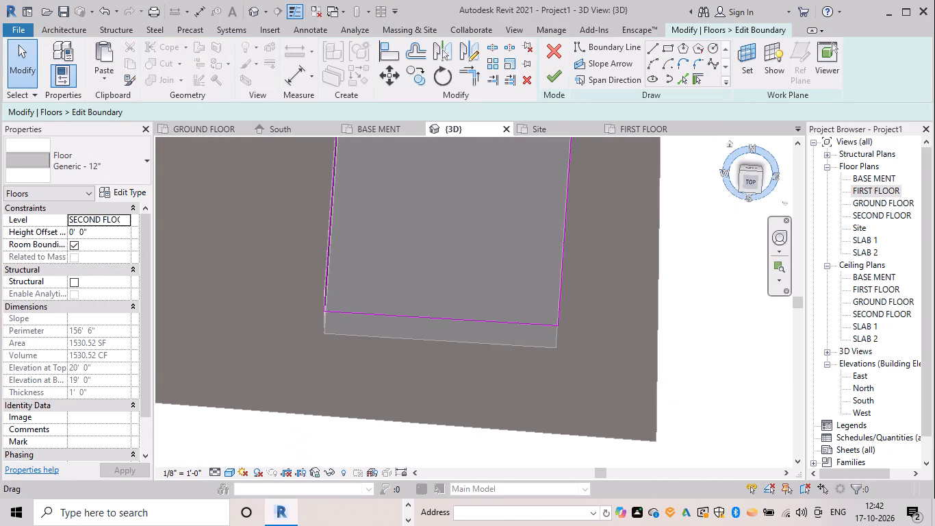
pyautogui.click(748, 184)
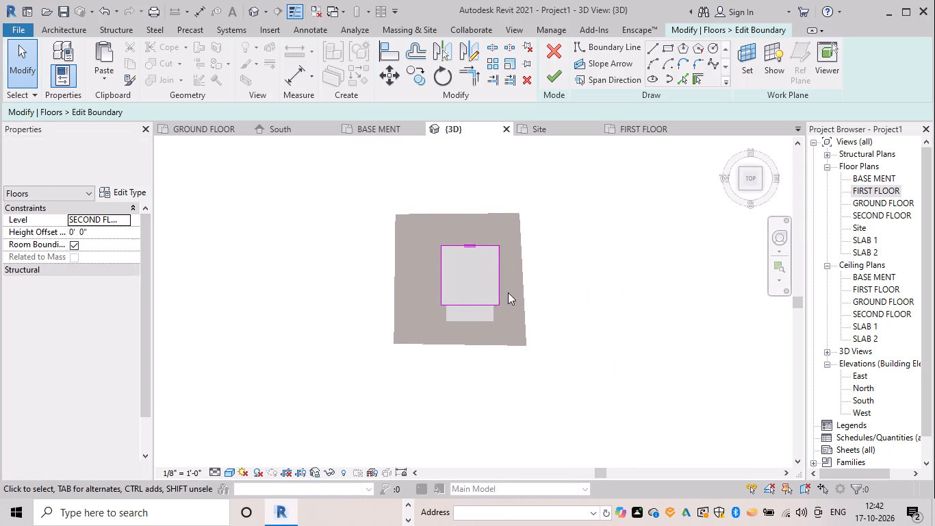
pyautogui.scroll(10, 508, 292)
pyautogui.click(481, 282)
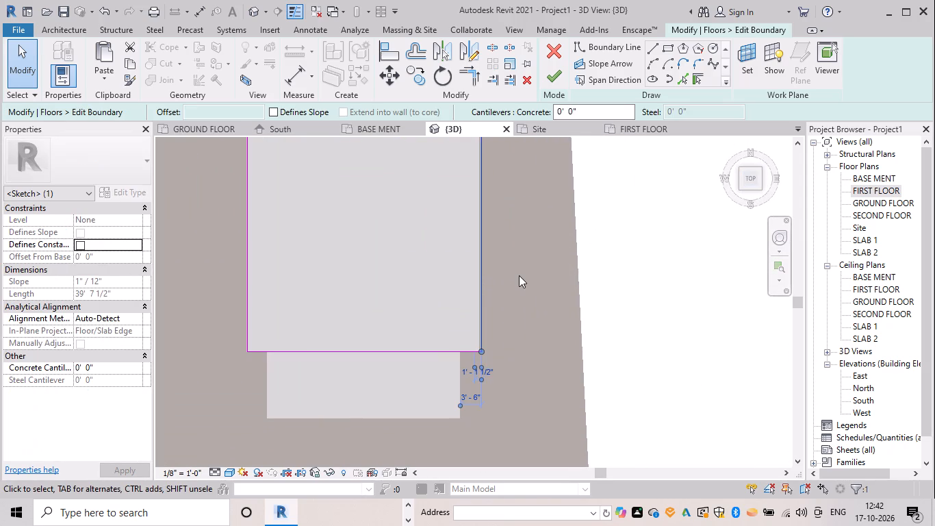
pyautogui.press('Left')
pyautogui.click(554, 76)
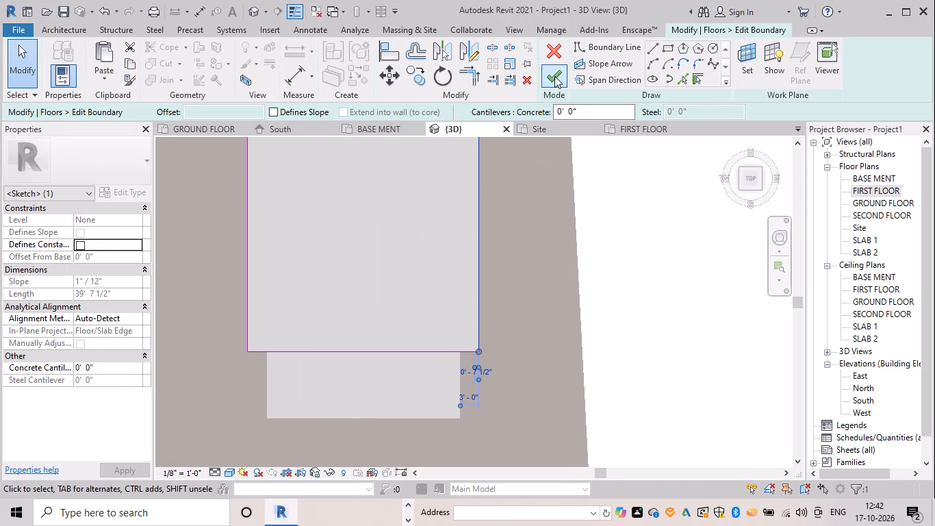
# Reopen the SECOND FLOOR slab boundary, try to nudge its east edge further inward, and dismiss the interrupting notification.
pyautogui.scroll(-6, 525, 303)
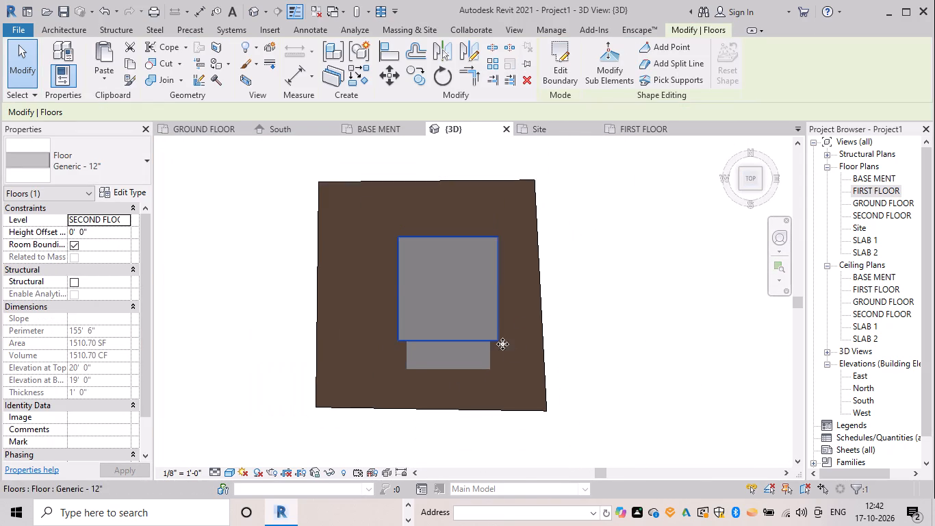
pyautogui.keyDown('shift'); pyautogui.moveTo(502, 344); pyautogui.dragTo(494, 175, button='middle'); pyautogui.keyUp('shift')
pyautogui.keyDown('shift'); pyautogui.moveTo(510, 326); pyautogui.dragTo(501, 203, button='middle'); pyautogui.keyUp('shift')
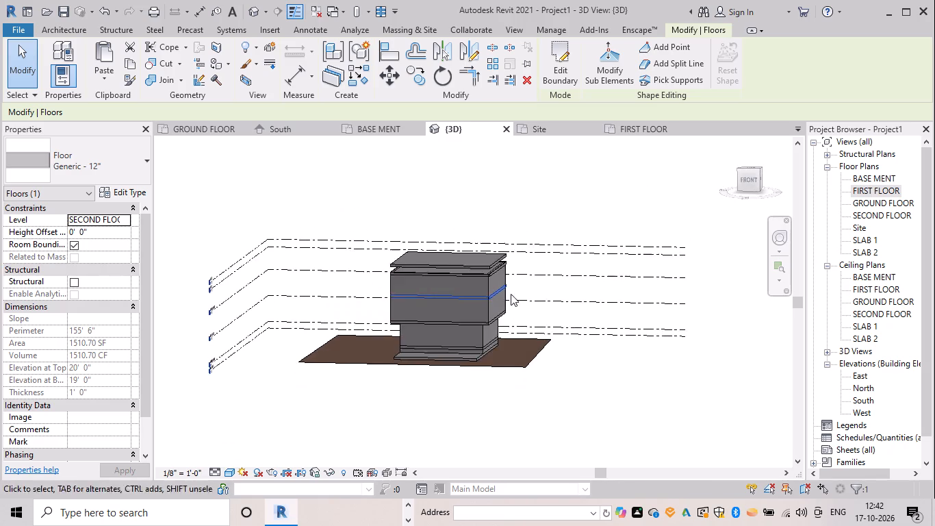
pyautogui.scroll(5, 509, 294)
pyautogui.press('Escape')
pyautogui.scroll(4, 478, 304)
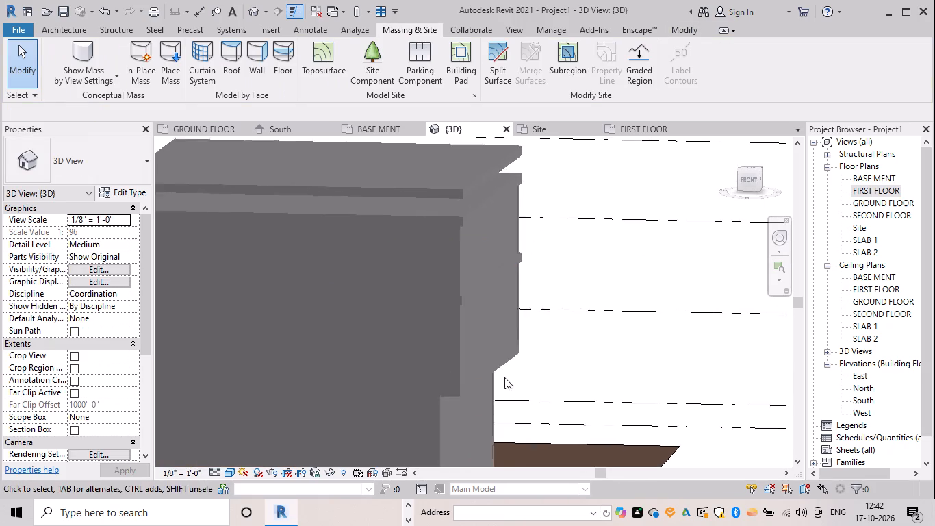
pyautogui.keyDown('shift'); pyautogui.moveTo(504, 369); pyautogui.dragTo(517, 336, button='middle'); pyautogui.keyUp('shift')
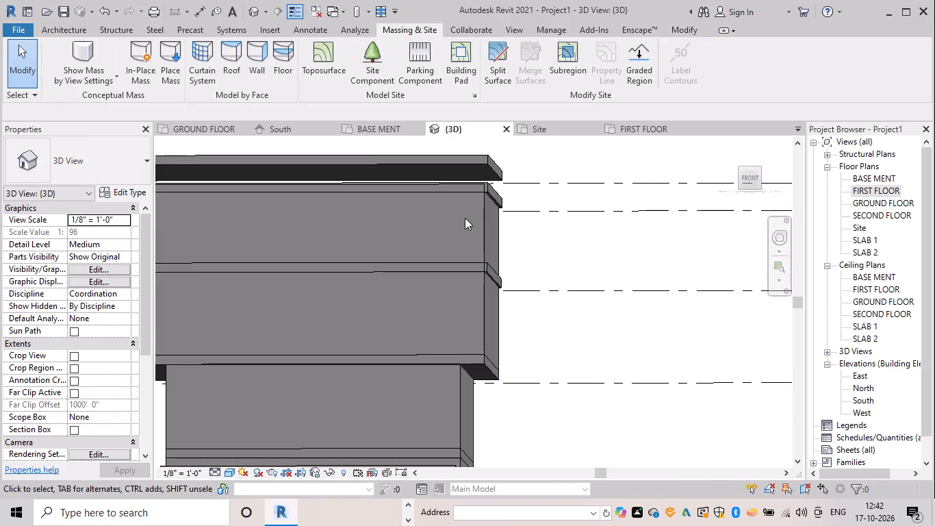
pyautogui.click(496, 275)
pyautogui.click(556, 66)
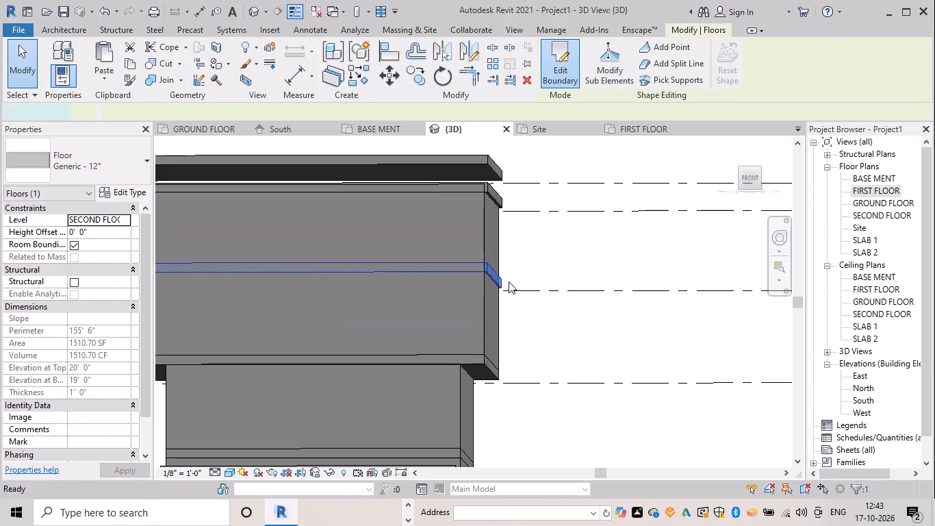
pyautogui.scroll(4, 498, 283)
pyautogui.click(493, 264)
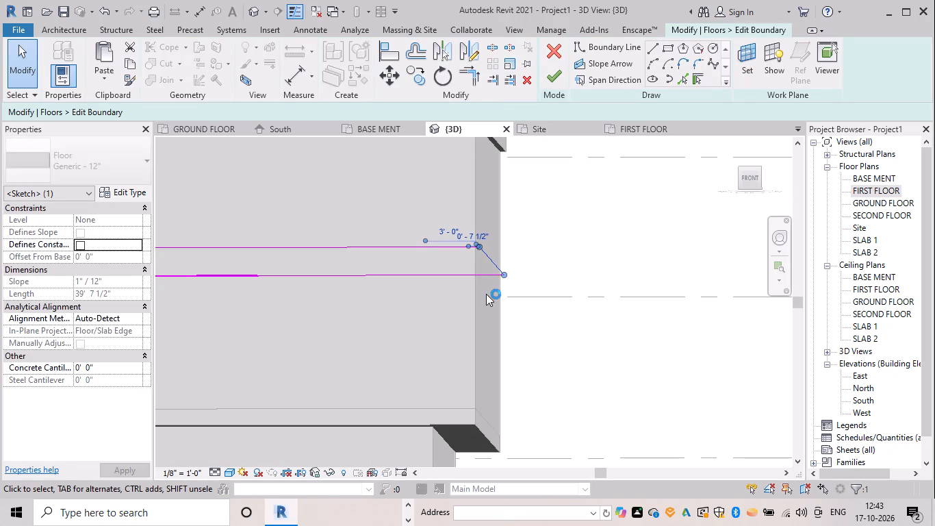
pyautogui.press('Left')
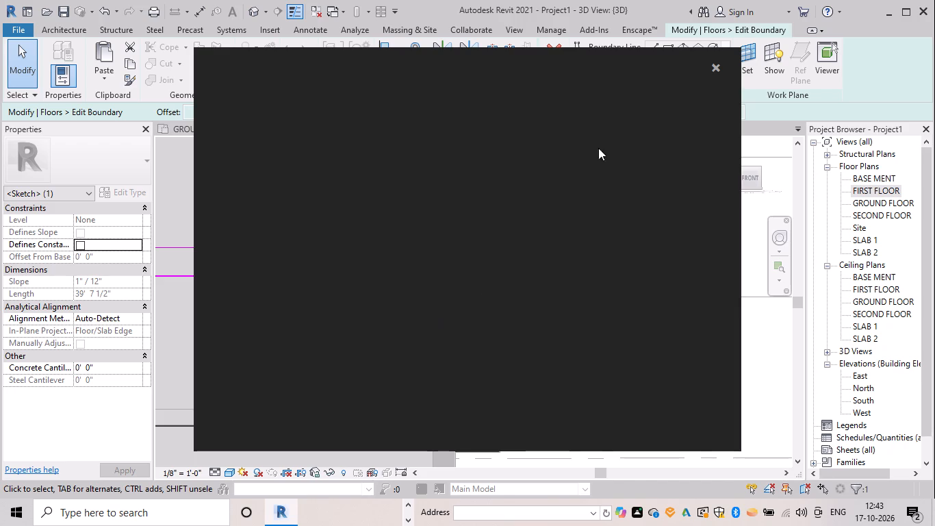
pyautogui.click(717, 64)
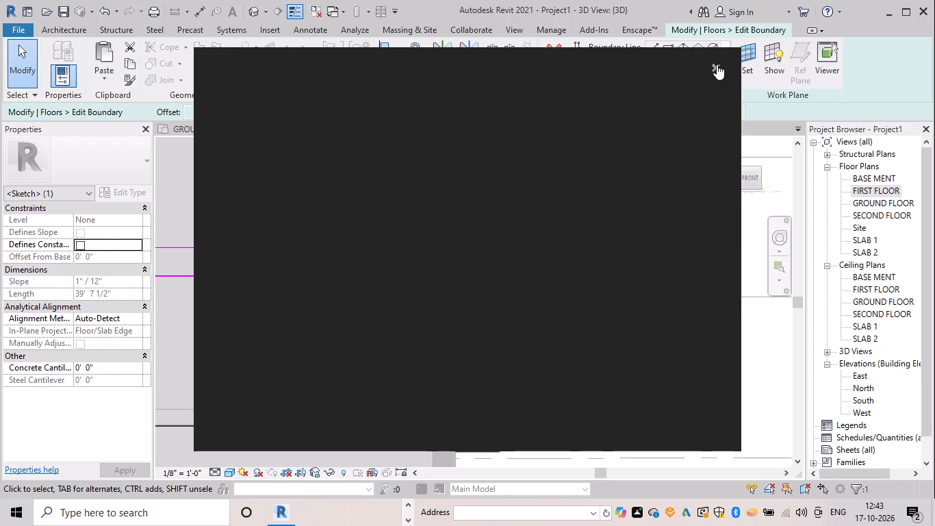
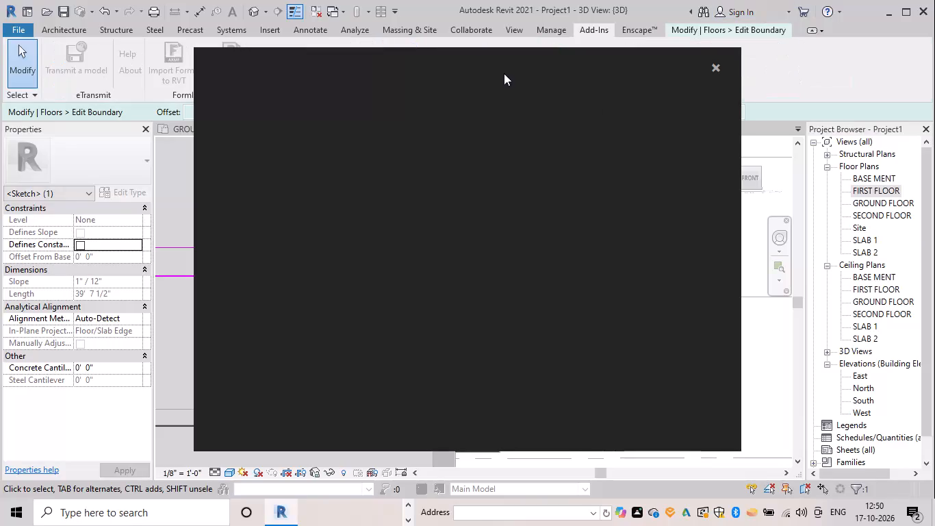
# Dismiss the blocking notification and finish the SECOND FLOOR slab boundary edit.
pyautogui.click(715, 64)
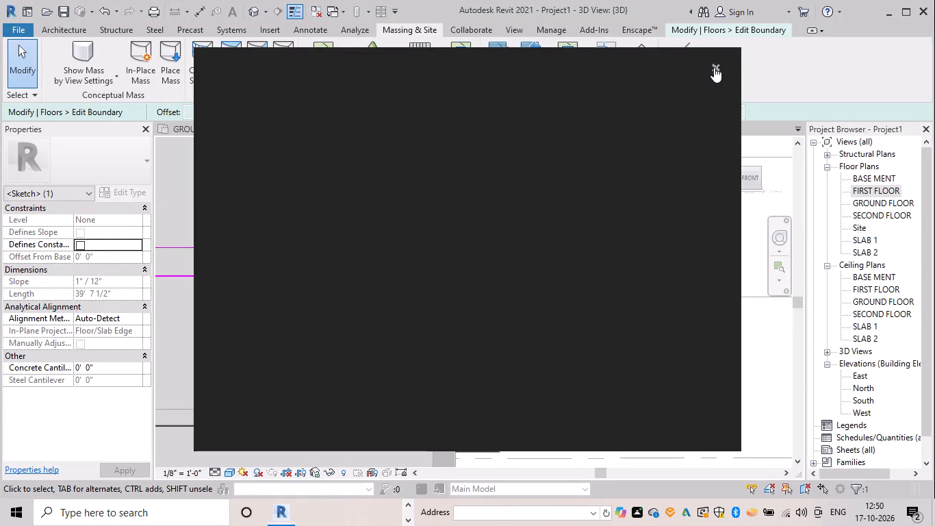
pyautogui.scroll(-6, 490, 345)
pyautogui.keyDown('shift'); pyautogui.moveTo(524, 345); pyautogui.dragTo(513, 451, button='middle'); pyautogui.keyUp('shift')
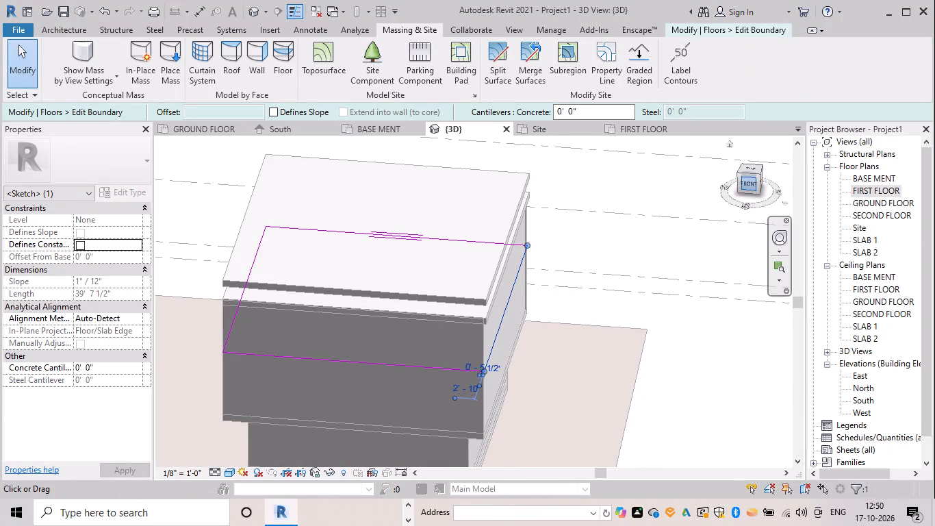
pyautogui.click(752, 169)
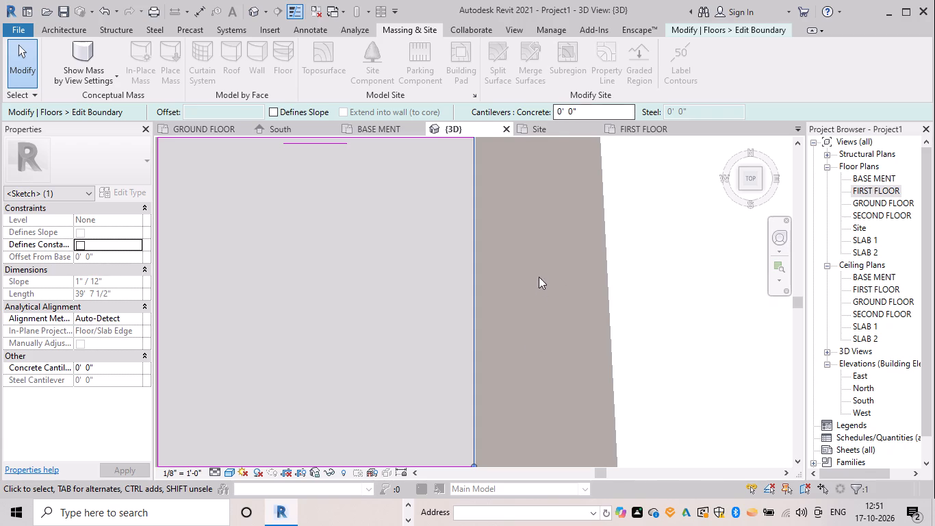
pyautogui.press('Escape')
pyautogui.click(545, 84)
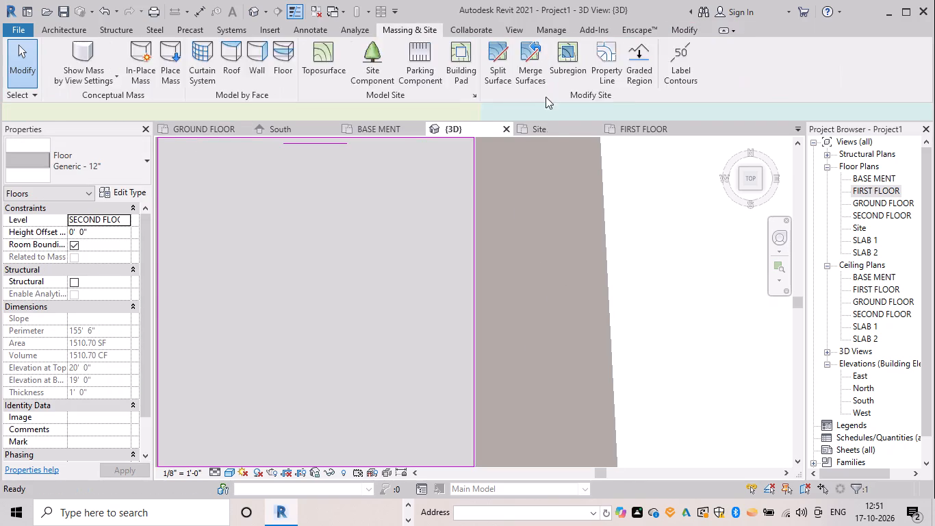
# Examine how the SECOND FLOOR slab's east edge lines up with the 9" upper-floor walls in the 3D view.
pyautogui.scroll(-10, 539, 310)
pyautogui.keyDown('shift'); pyautogui.moveTo(548, 358); pyautogui.dragTo(518, 167, button='middle'); pyautogui.keyUp('shift')
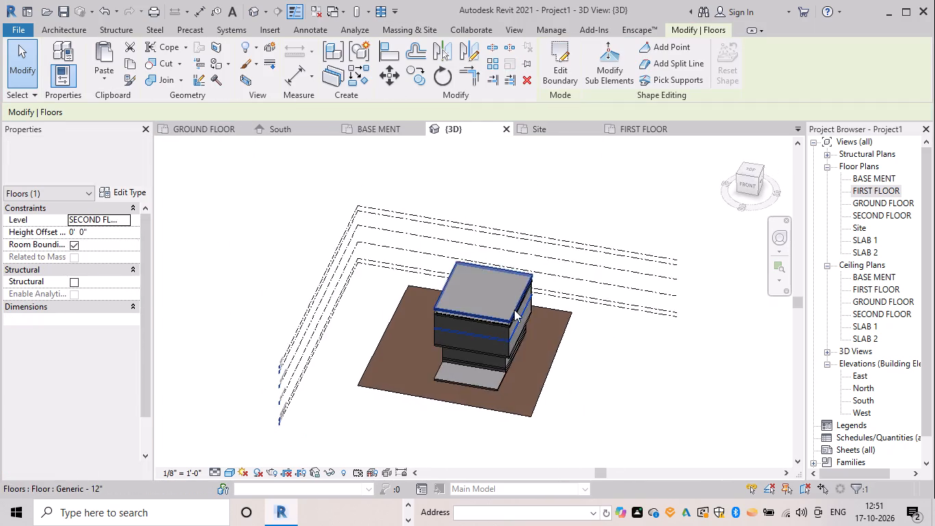
pyautogui.scroll(8, 514, 310)
pyautogui.keyDown('shift'); pyautogui.moveTo(525, 341); pyautogui.dragTo(474, 231, button='middle'); pyautogui.keyUp('shift')
pyautogui.press('Escape')
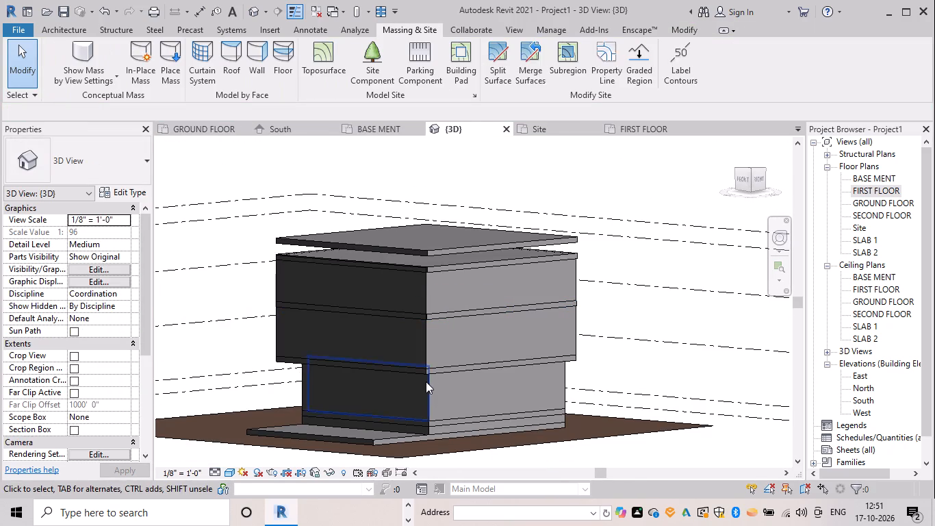
pyautogui.scroll(-4, 458, 361)
pyautogui.keyDown('shift'); pyautogui.moveTo(423, 364); pyautogui.dragTo(516, 352, button='middle'); pyautogui.keyUp('shift')
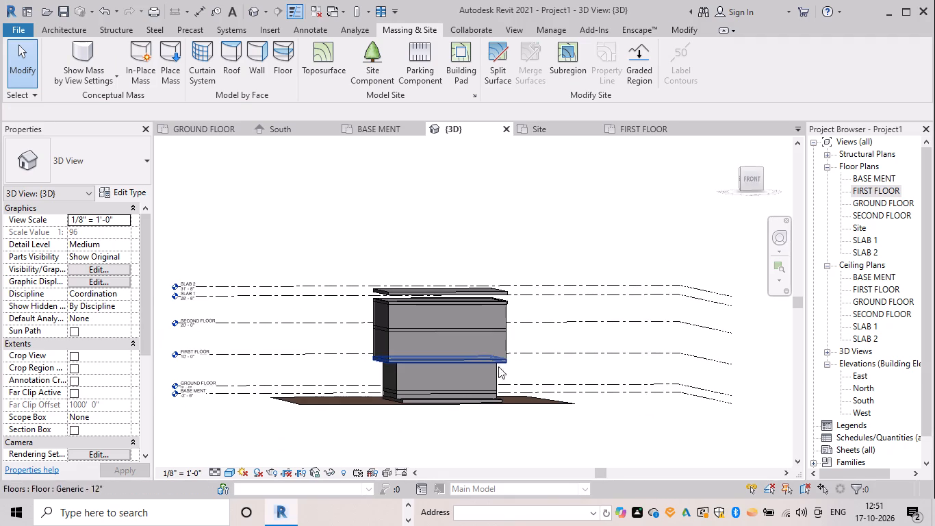
pyautogui.scroll(4, 532, 335)
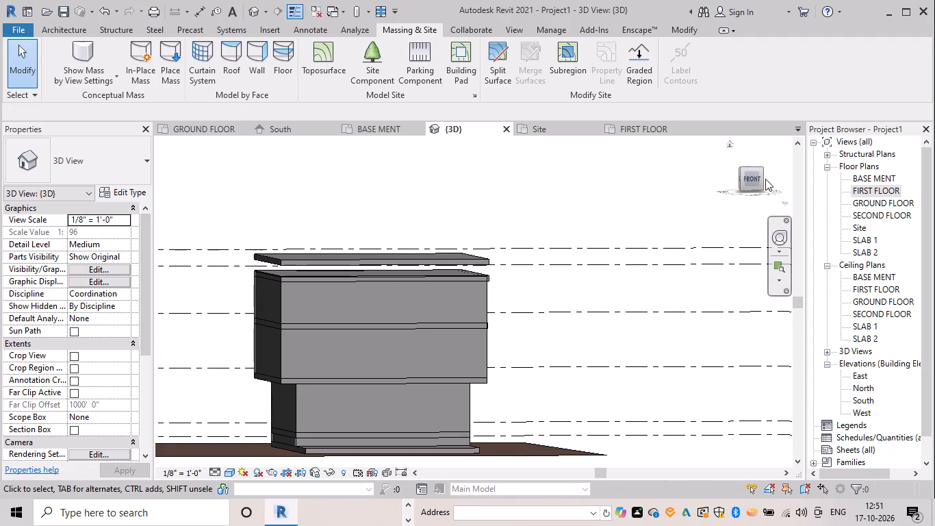
pyautogui.moveTo(756, 183); pyautogui.dragTo(748, 201)
pyautogui.scroll(4, 458, 440)
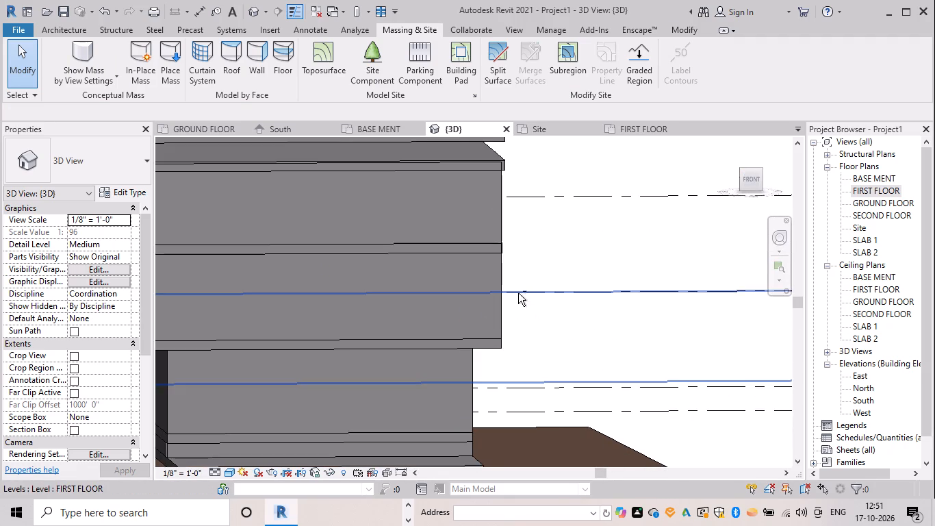
pyautogui.keyDown('shift'); pyautogui.moveTo(514, 290); pyautogui.dragTo(502, 281, button='middle'); pyautogui.keyUp('shift')
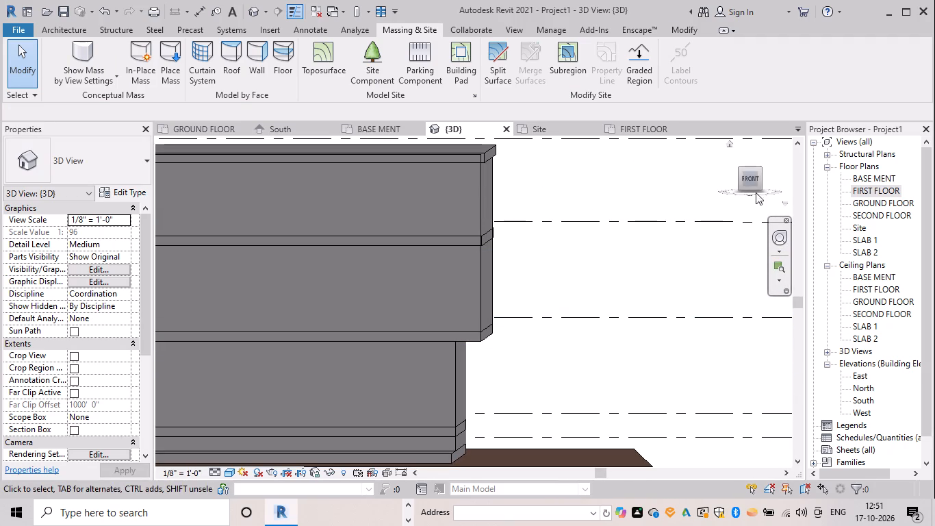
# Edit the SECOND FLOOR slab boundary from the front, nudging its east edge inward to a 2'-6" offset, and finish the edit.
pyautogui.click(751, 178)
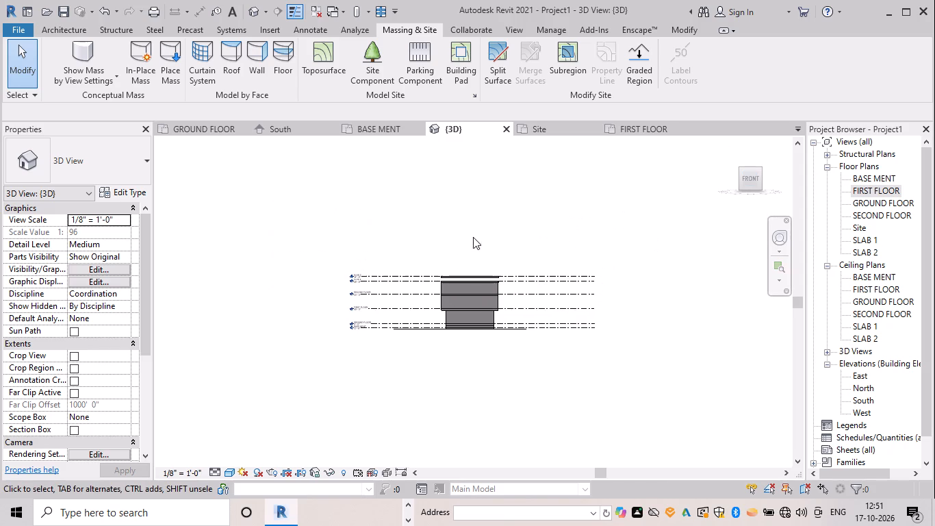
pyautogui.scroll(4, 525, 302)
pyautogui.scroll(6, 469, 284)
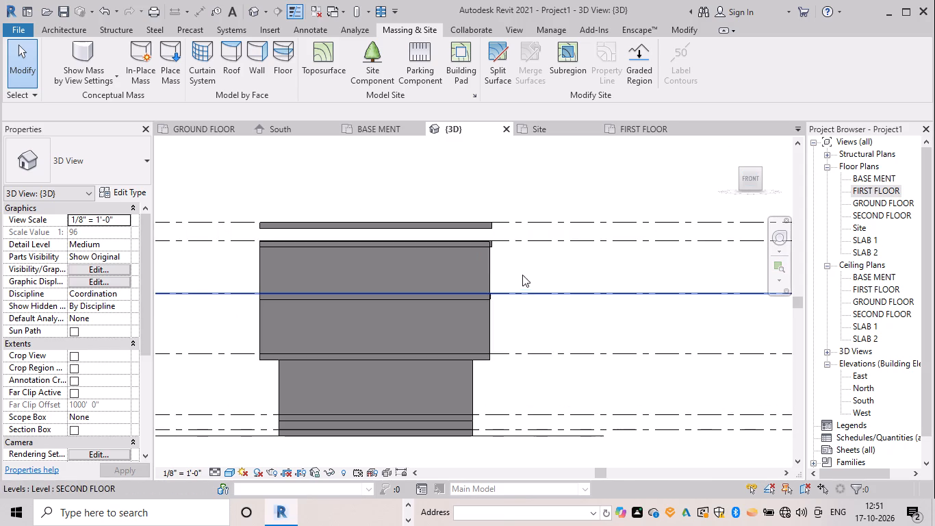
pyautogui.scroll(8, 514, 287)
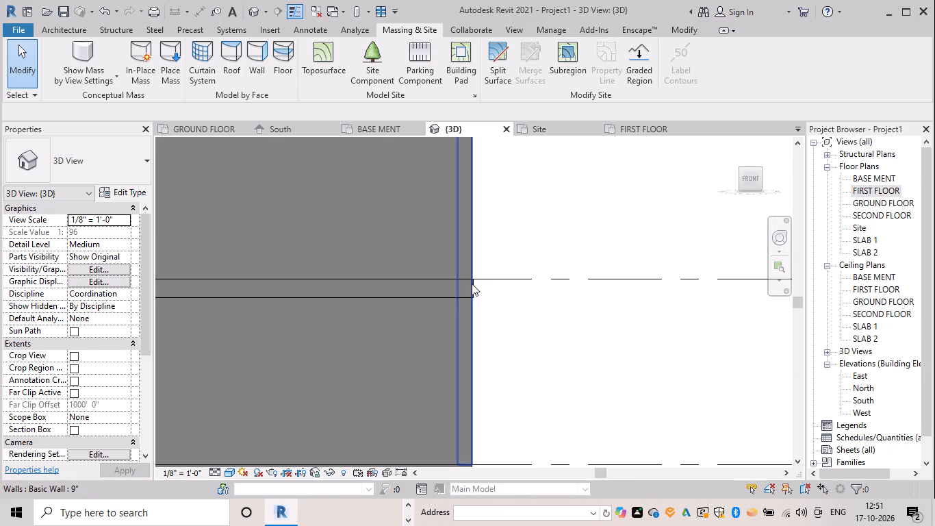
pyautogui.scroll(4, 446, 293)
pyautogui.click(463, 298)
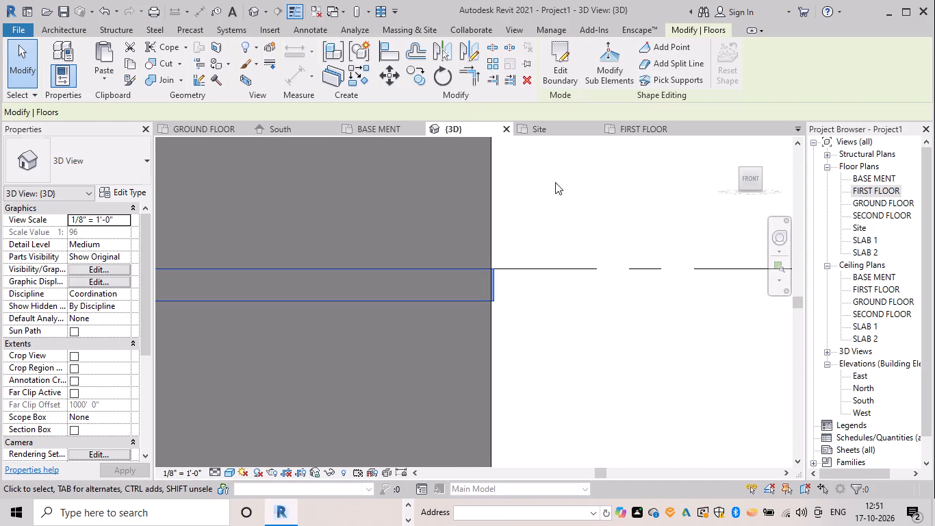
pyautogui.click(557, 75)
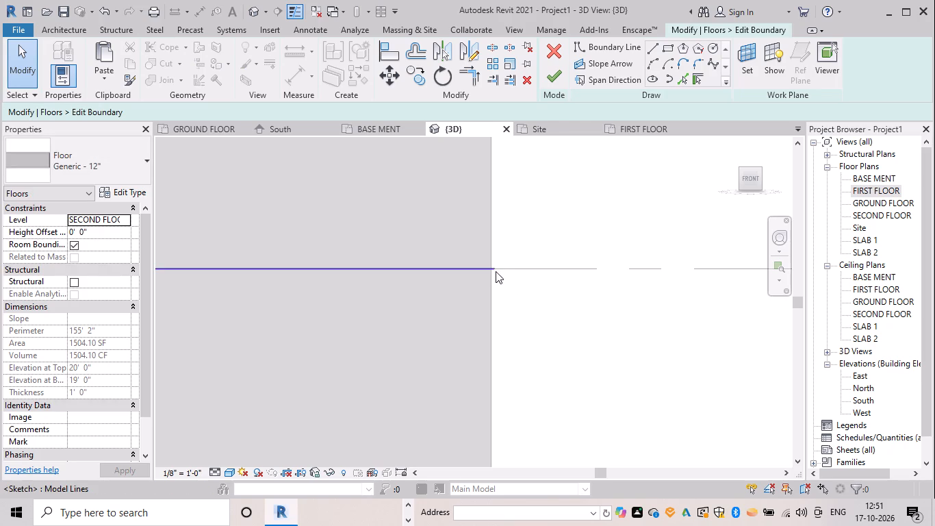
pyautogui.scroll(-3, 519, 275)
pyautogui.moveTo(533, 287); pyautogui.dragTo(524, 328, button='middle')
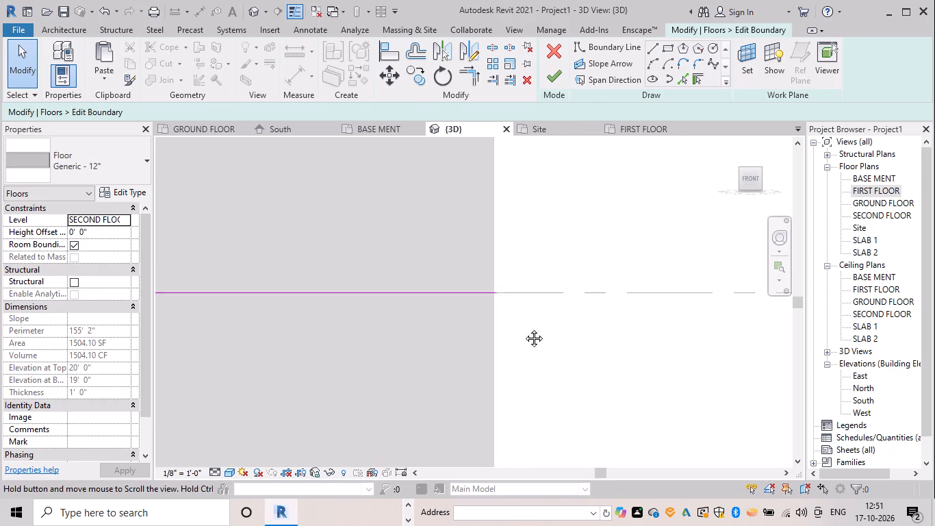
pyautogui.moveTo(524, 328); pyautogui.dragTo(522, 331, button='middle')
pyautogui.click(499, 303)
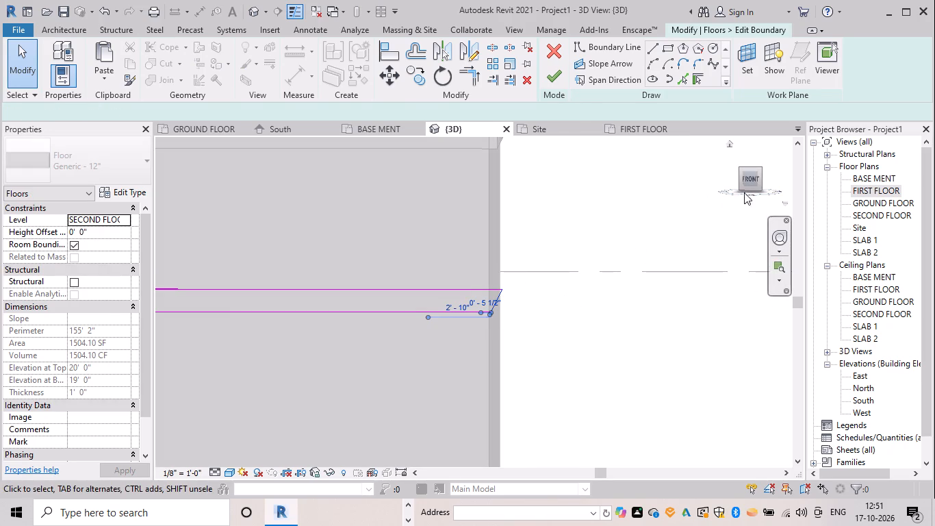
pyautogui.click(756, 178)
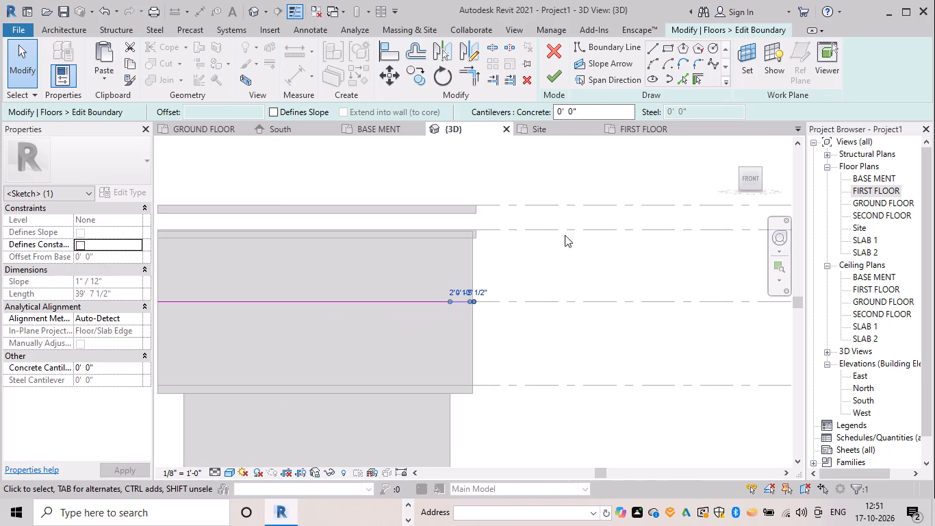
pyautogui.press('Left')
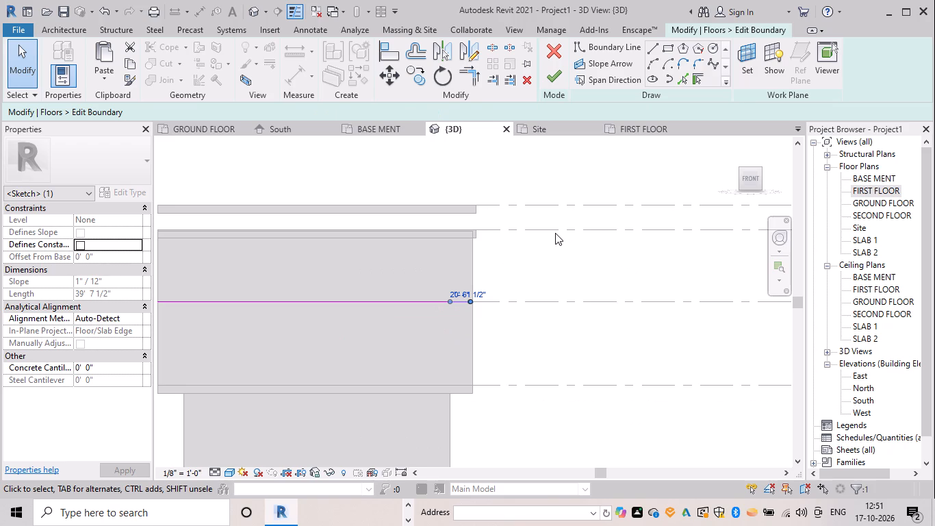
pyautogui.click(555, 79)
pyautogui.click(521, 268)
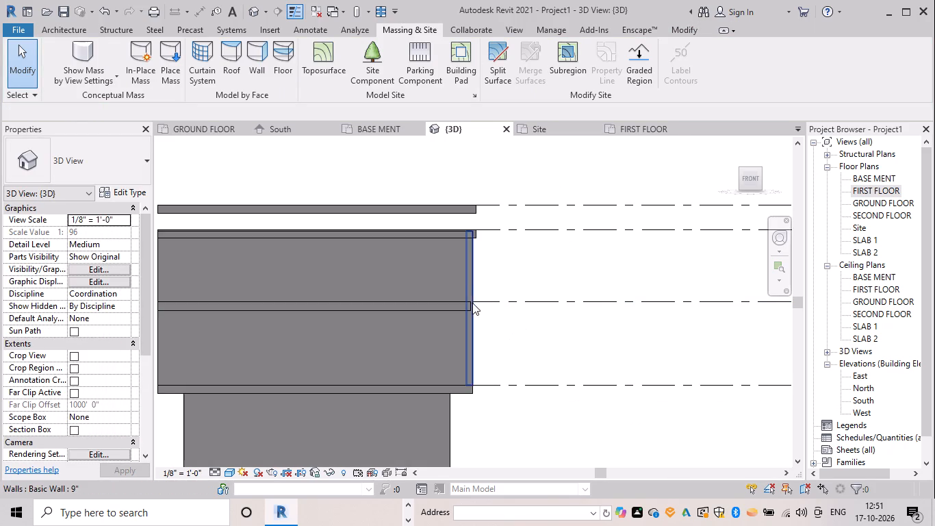
# Reopen the SECOND FLOOR slab boundary and nudge its east edge back outward to a 2'-10" offset.
pyautogui.scroll(11, 470, 299)
pyautogui.click(457, 323)
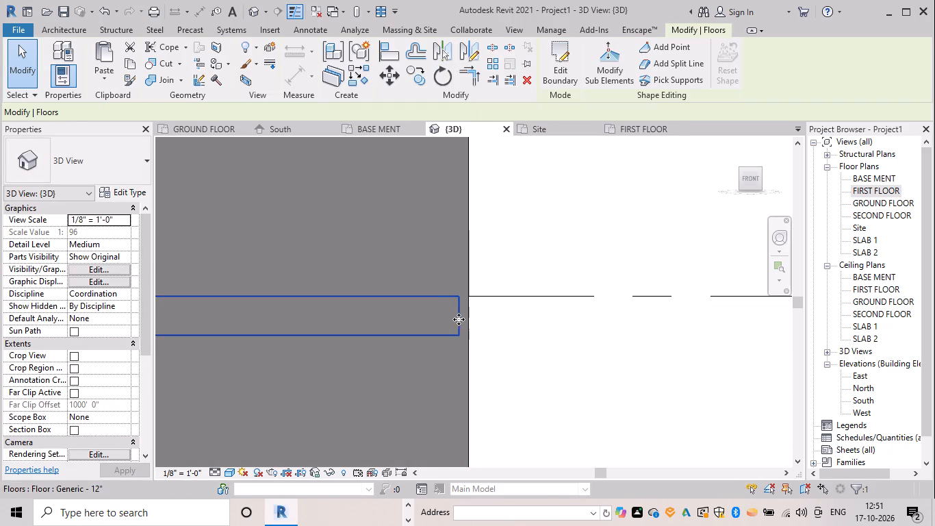
pyautogui.click(563, 79)
pyautogui.keyDown('shift'); pyautogui.moveTo(563, 292); pyautogui.dragTo(542, 324, button='middle'); pyautogui.keyUp('shift')
pyautogui.click(465, 288)
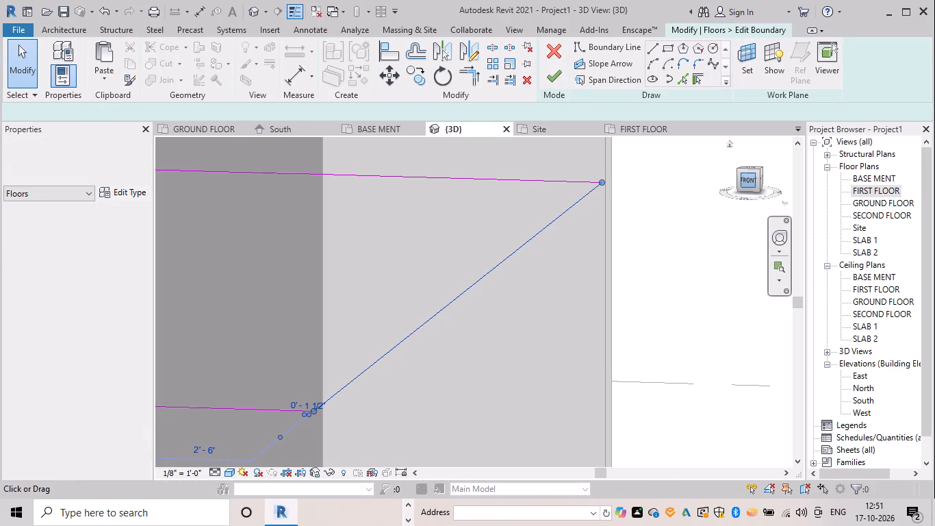
pyautogui.click(754, 178)
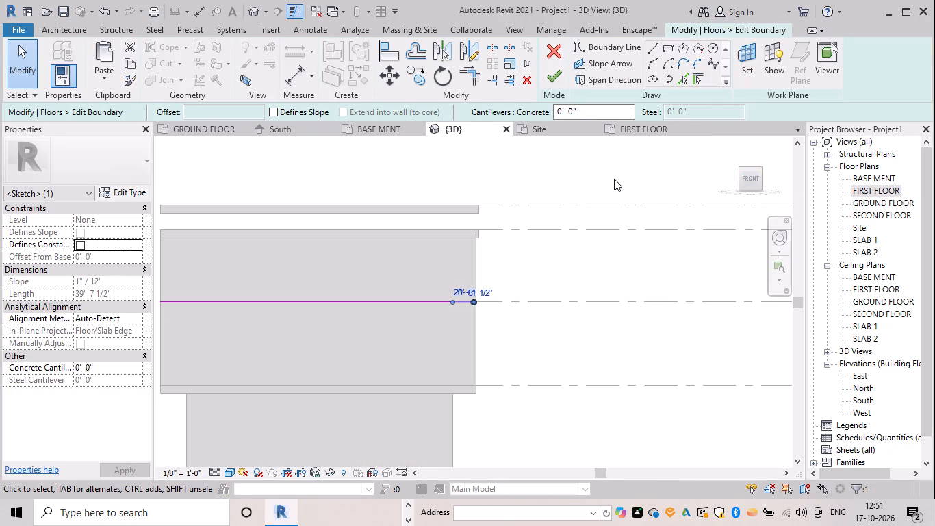
pyautogui.press('Right')
# Fine-nudge the SECOND FLOOR slab's east edge to the wall's outer face, 0'-4 1/2" on the nearer dimension, and finish the boundary edit.
pyautogui.scroll(13, 474, 290)
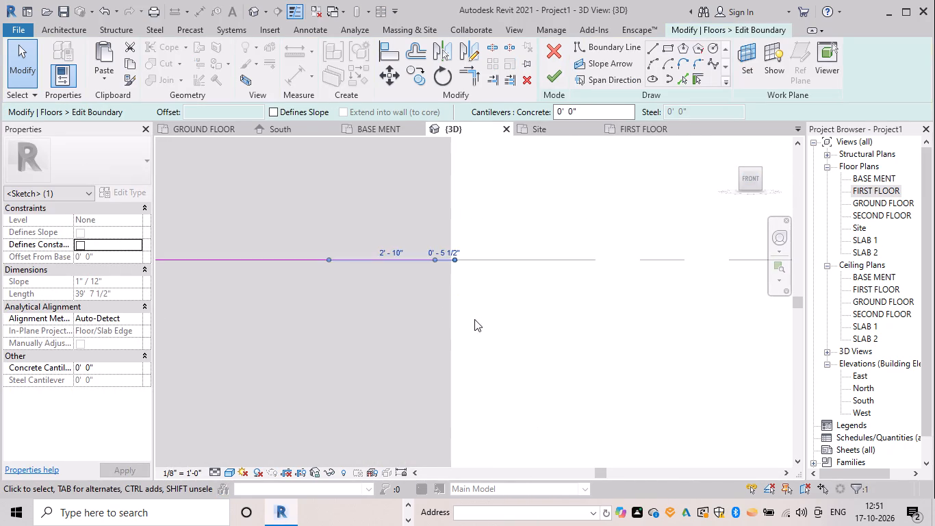
pyautogui.scroll(5, 474, 319)
pyautogui.scroll(5, 358, 145)
pyautogui.scroll(6, 420, 243)
pyautogui.scroll(3, 489, 262)
pyautogui.moveTo(489, 262); pyautogui.dragTo(409, 472, button='middle')
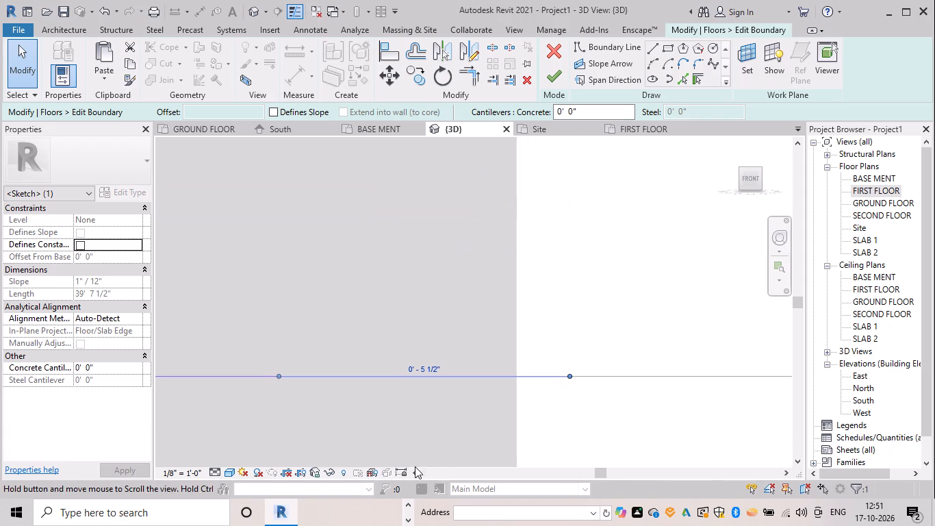
pyautogui.scroll(5, 475, 389)
pyautogui.press('Right')
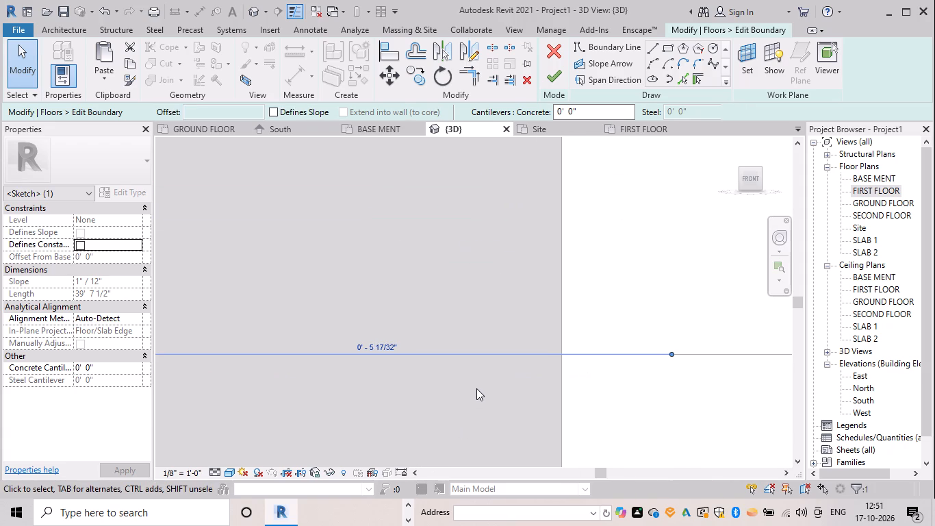
pyautogui.press('Right')
pyautogui.press('Left')
pyautogui.press('Left')
pyautogui.press('Left')
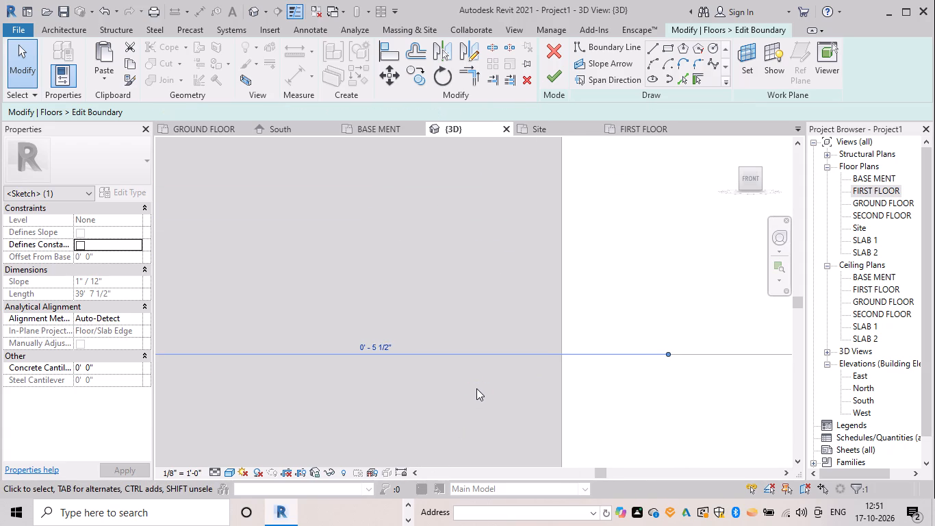
pyautogui.press('Left')
pyautogui.press('Left')
pyautogui.press('Left')
pyautogui.press('Left')
pyautogui.press('Left')
pyautogui.press('Left')
pyautogui.press('Left')
pyautogui.press('Left')
pyautogui.press('Left')
pyautogui.press('Left')
pyautogui.press('Left')
pyautogui.press('Left')
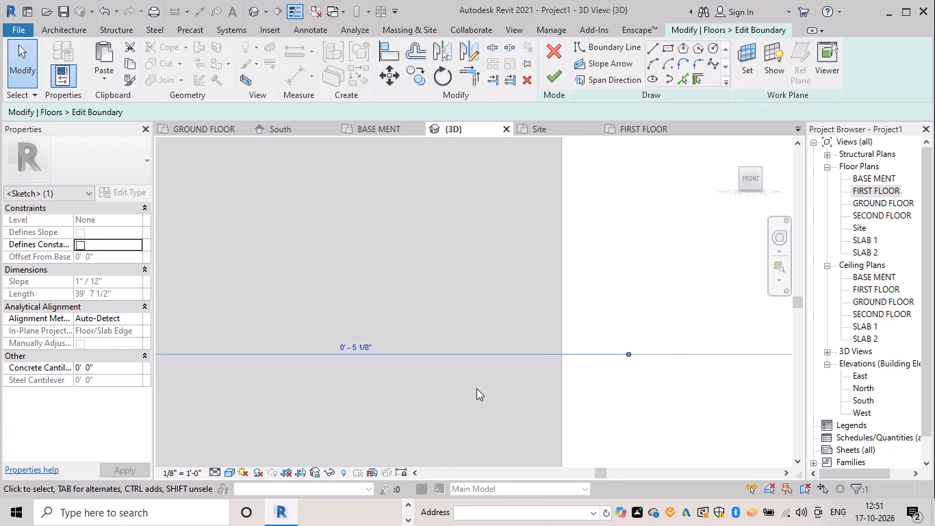
pyautogui.press('Left')
pyautogui.press('Left')
pyautogui.press('Left')
pyautogui.press('Left')
pyautogui.press('Left')
pyautogui.press('Left')
pyautogui.press('Left')
pyautogui.press('Left')
pyautogui.press('Left')
pyautogui.press('Left')
pyautogui.press('Left')
pyautogui.press('Left')
pyautogui.press('Left')
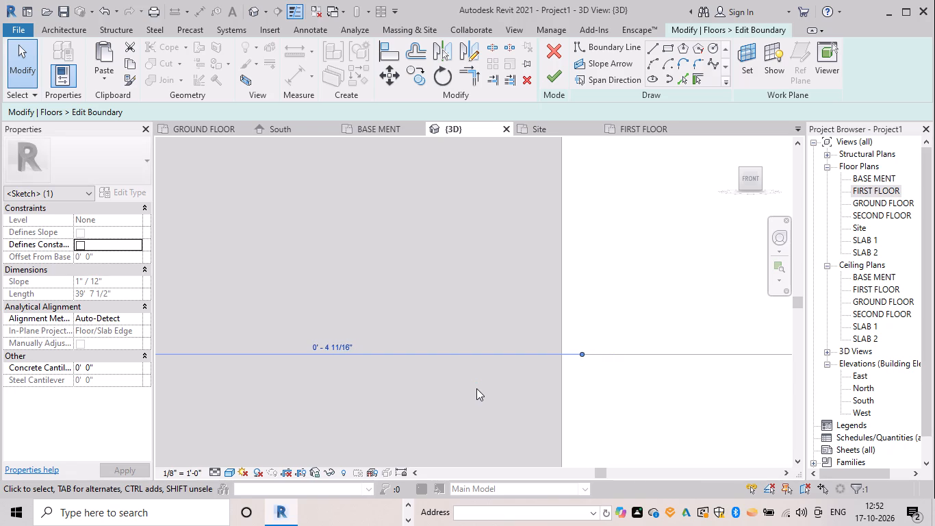
pyautogui.press('Left')
pyautogui.press('Left')
pyautogui.press('Left')
pyautogui.press('Left')
pyautogui.press('Left')
pyautogui.press('Left')
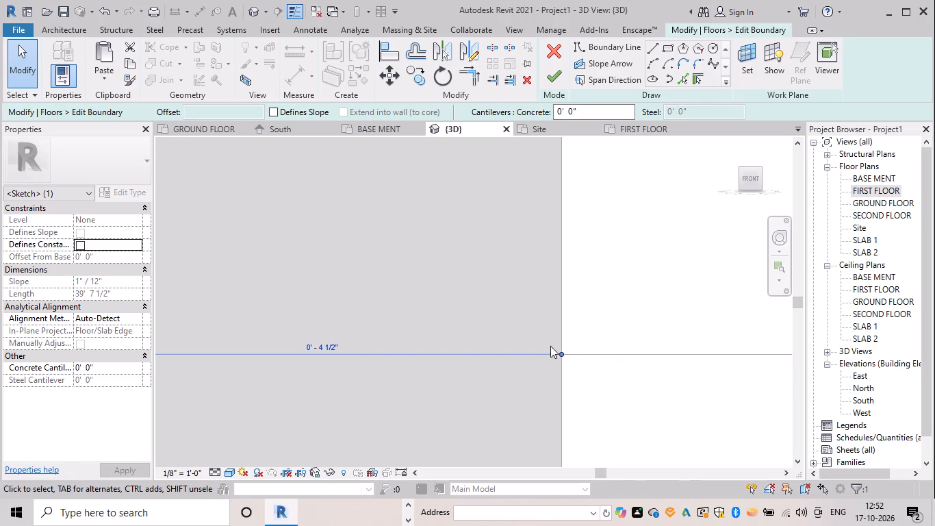
pyautogui.click(552, 82)
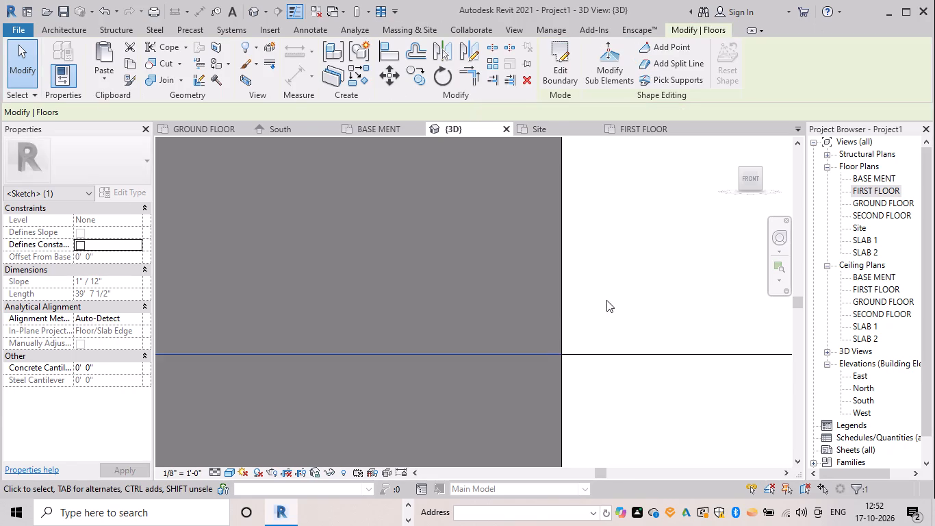
# Examine the adjusted SECOND FLOOR slab and the slabs above it against the walls in the 3D view.
pyautogui.scroll(-20, 607, 301)
pyautogui.scroll(-6, 607, 301)
pyautogui.scroll(-6, 648, 377)
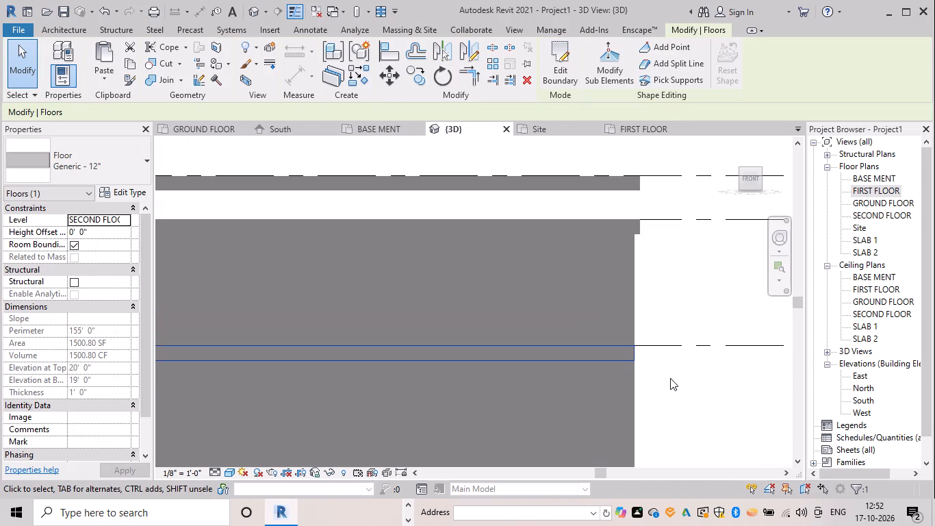
pyautogui.scroll(-6, 670, 378)
pyautogui.keyDown('shift'); pyautogui.moveTo(673, 381); pyautogui.dragTo(629, 403, button='middle'); pyautogui.keyUp('shift')
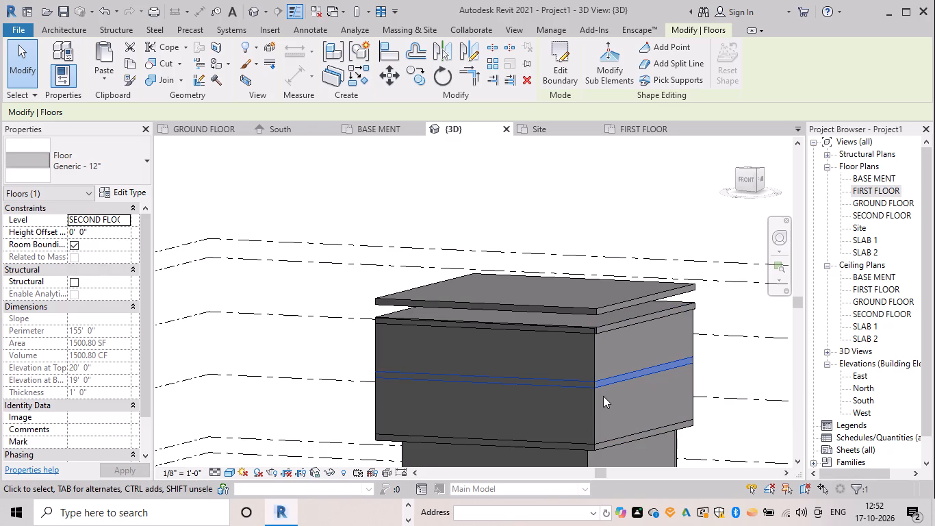
pyautogui.press('Escape')
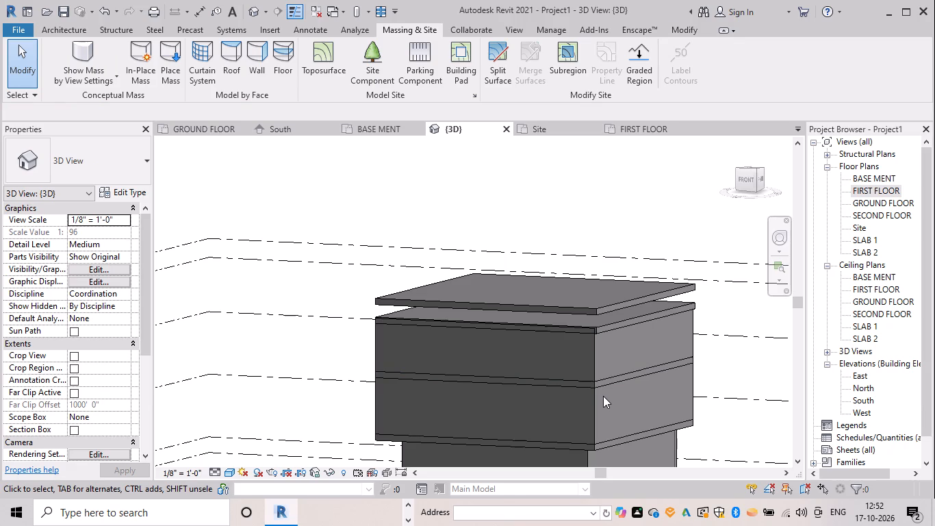
pyautogui.scroll(3, 661, 334)
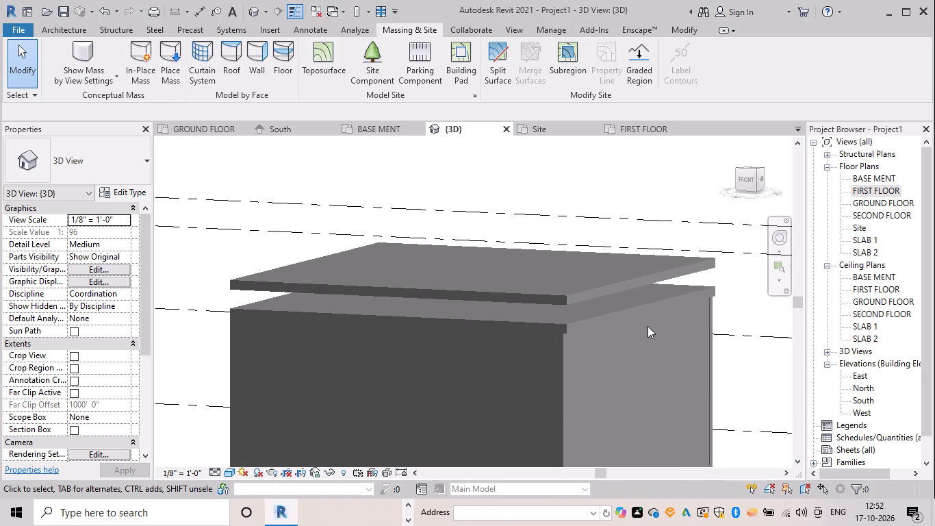
# Edit the SLAB 1 floor boundary, nudging its east edge inward to the wall's outer face at 0'-4 1/2", and finish the edit.
pyautogui.scroll(5, 619, 322)
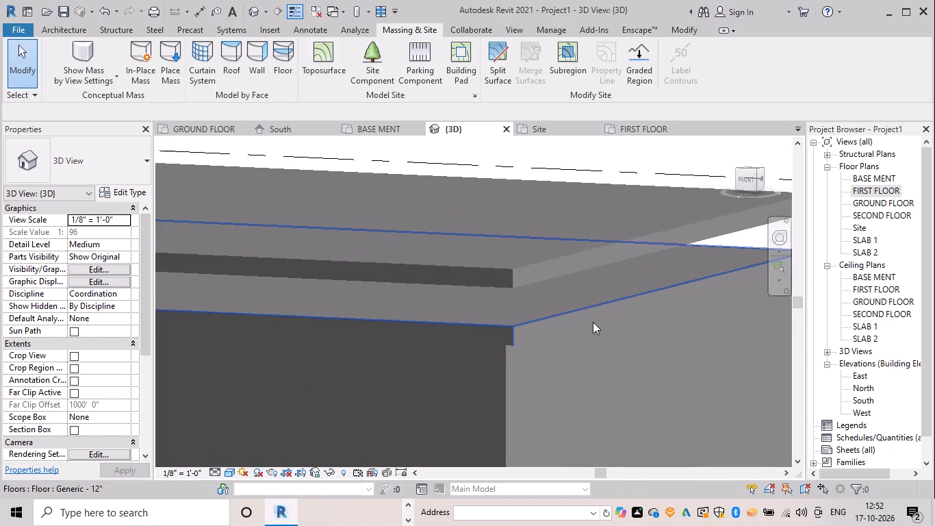
pyautogui.scroll(5, 502, 378)
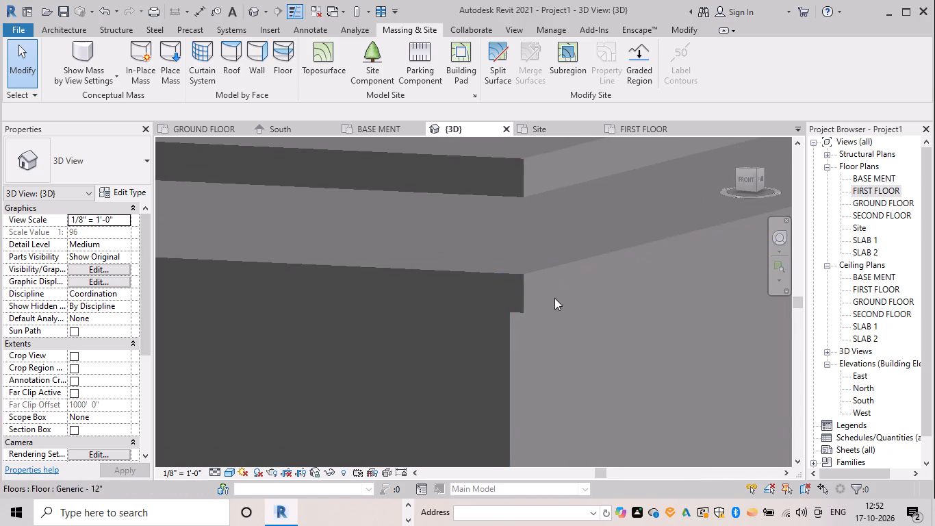
pyautogui.click(523, 308)
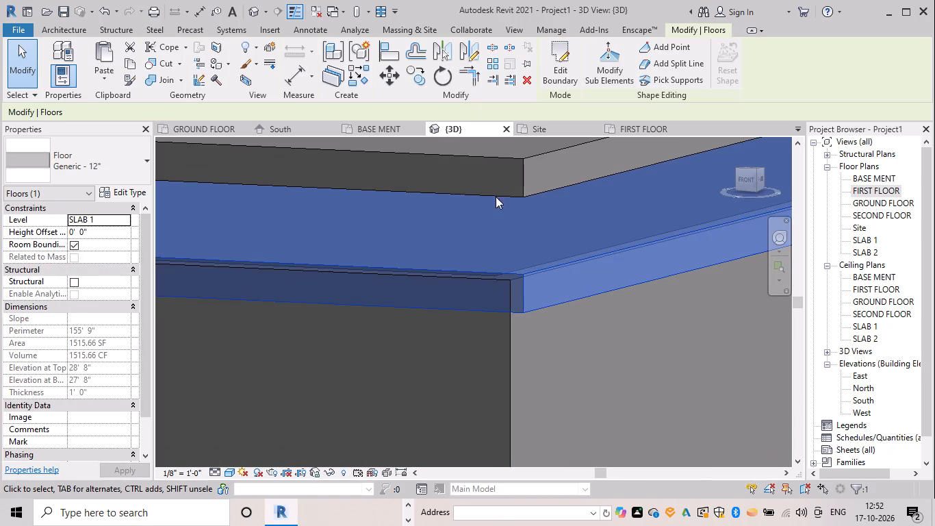
pyautogui.click(546, 80)
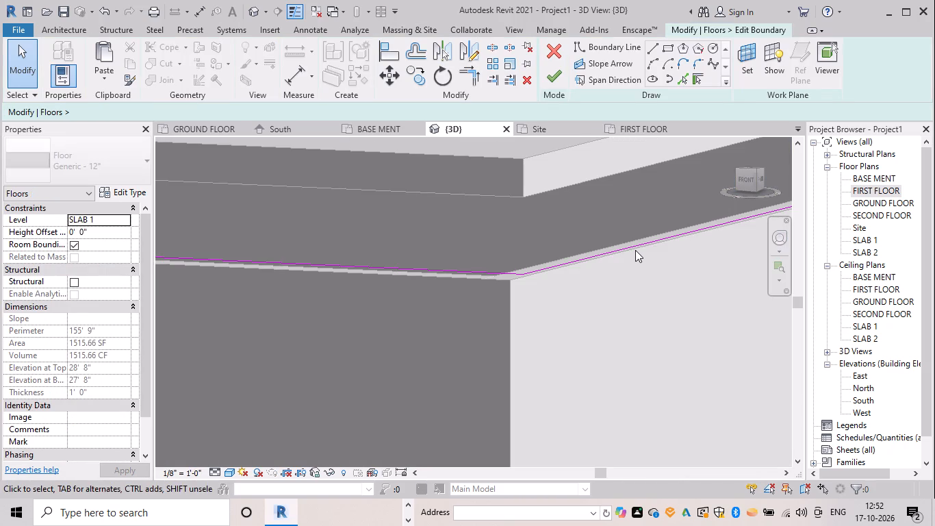
pyautogui.click(635, 248)
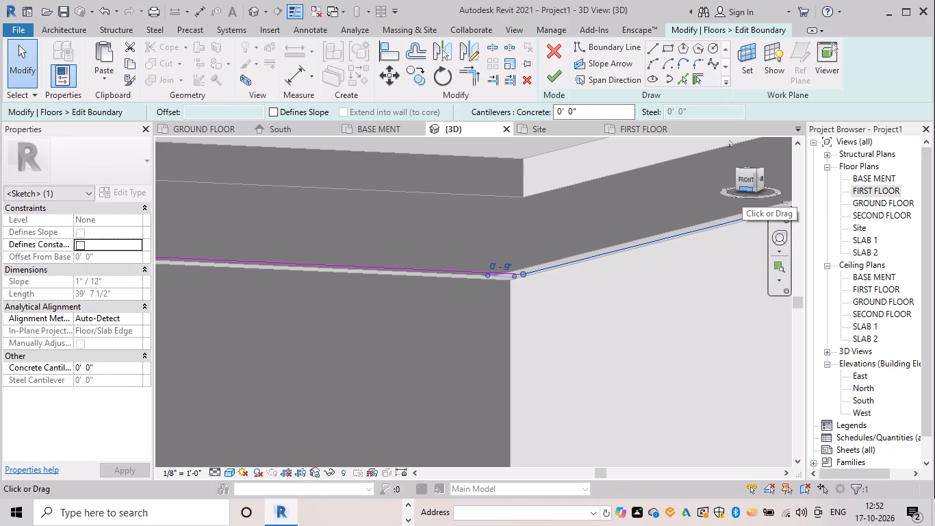
pyautogui.click(742, 178)
pyautogui.scroll(4, 531, 321)
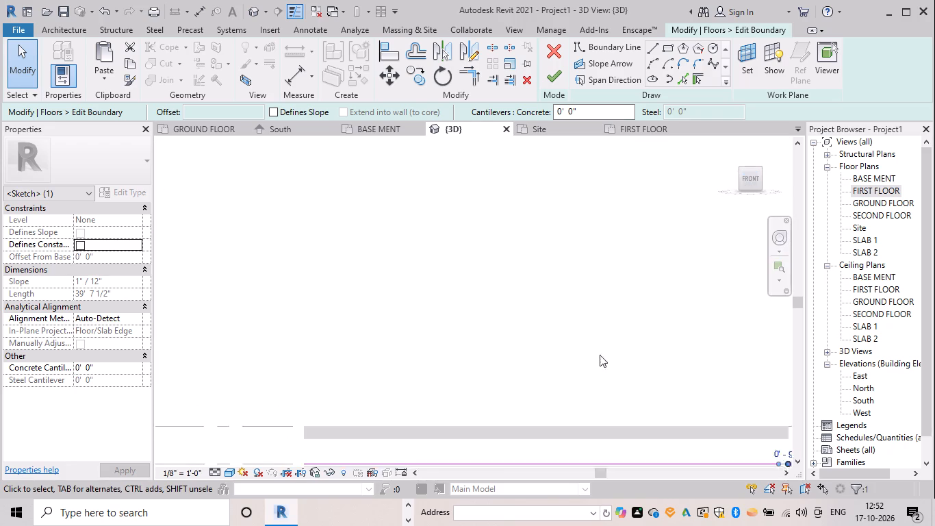
pyautogui.scroll(4, 561, 349)
pyautogui.scroll(6, 420, 290)
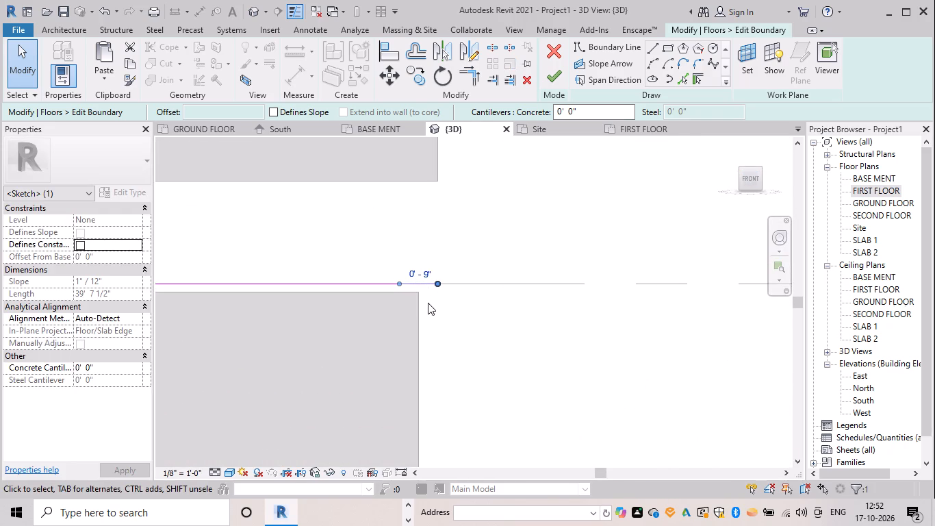
pyautogui.scroll(4, 413, 276)
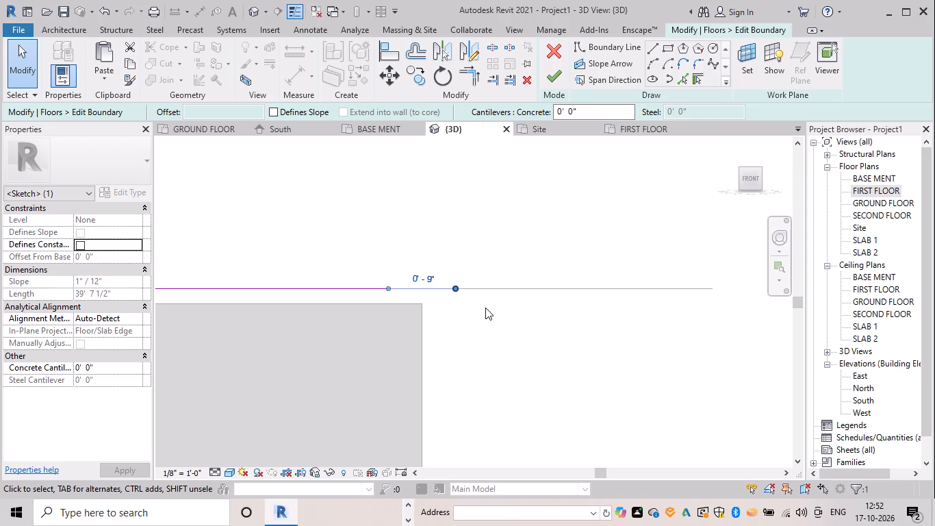
pyautogui.press('Left')
pyautogui.press('Left')
pyautogui.press('Left')
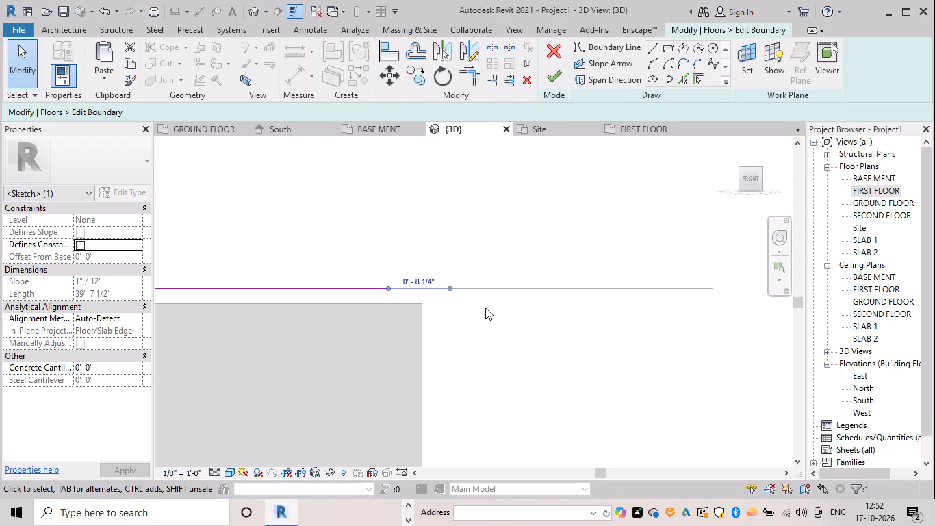
pyautogui.press('Left')
pyautogui.press('Left')
pyautogui.press('Left')
pyautogui.press('Left')
pyautogui.press('Left')
pyautogui.press('Left')
pyautogui.press('Left')
pyautogui.press('Left')
pyautogui.press('Left')
pyautogui.press('Left')
pyautogui.press('Left')
pyautogui.press('Left')
pyautogui.press('Left')
pyautogui.press('Left')
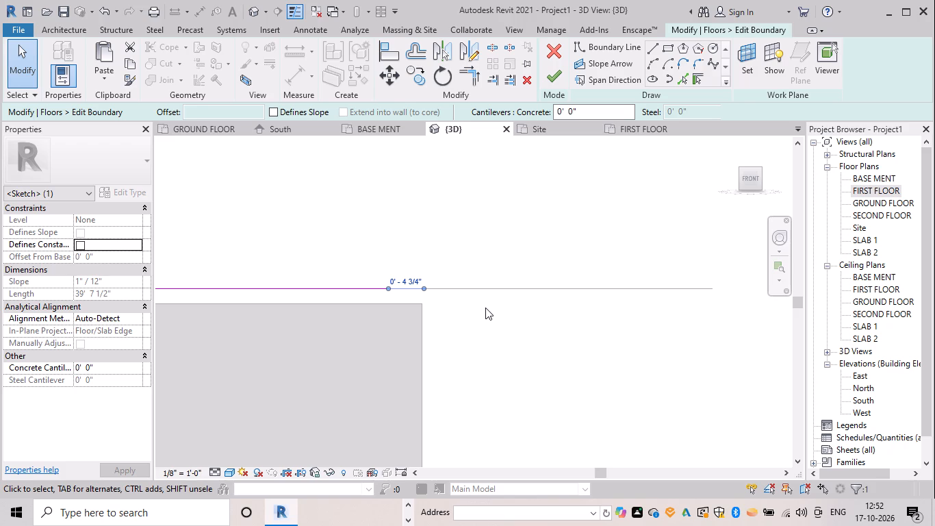
pyautogui.press('Left')
pyautogui.click(546, 76)
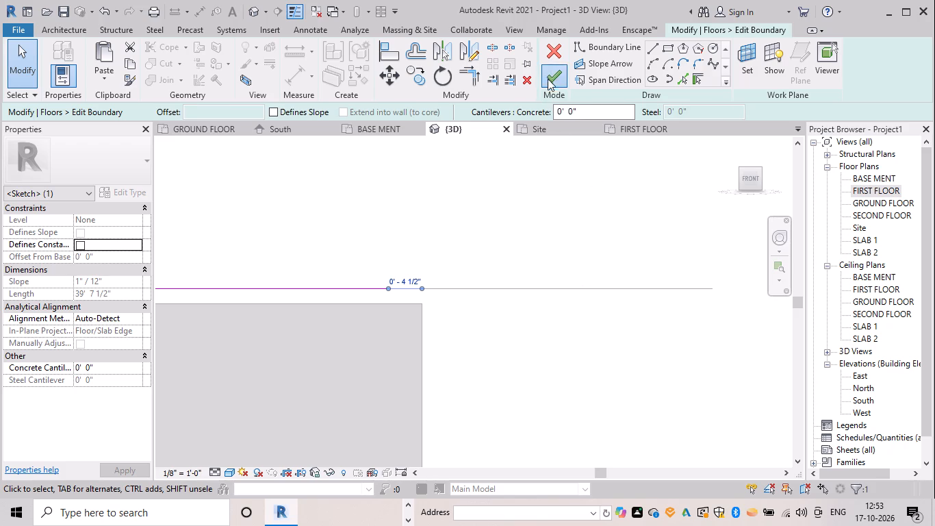
pyautogui.click(563, 227)
# Examine the building from several sides in 3D, checking the slab edges against the walls and the ground-level slab on the toposurface.
pyautogui.scroll(-8, 591, 205)
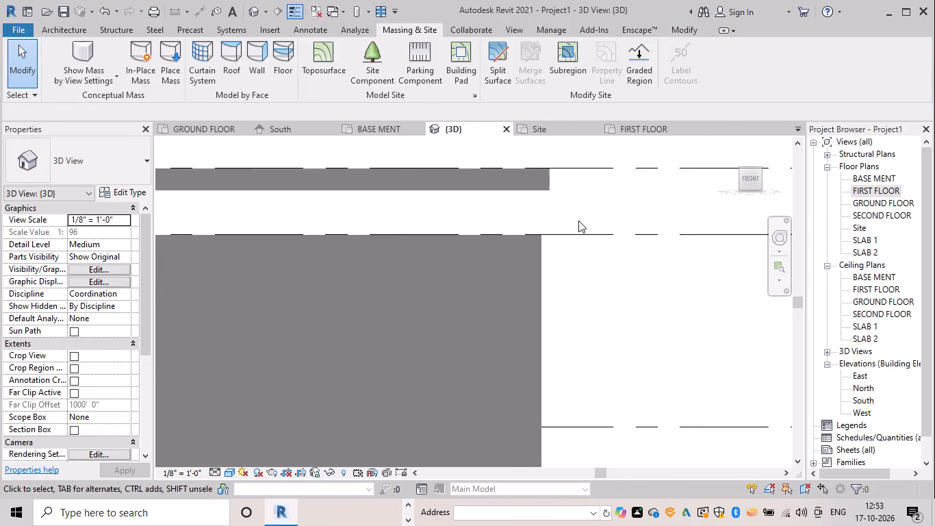
pyautogui.scroll(-9, 578, 221)
pyautogui.keyDown('shift'); pyautogui.moveTo(630, 227); pyautogui.dragTo(574, 243, button='middle'); pyautogui.keyUp('shift')
pyautogui.keyDown('shift'); pyautogui.moveTo(534, 265); pyautogui.dragTo(585, 242, button='middle'); pyautogui.keyUp('shift')
pyautogui.scroll(-6, 589, 242)
pyautogui.keyDown('shift'); pyautogui.moveTo(573, 321); pyautogui.dragTo(628, 316, button='middle'); pyautogui.keyUp('shift')
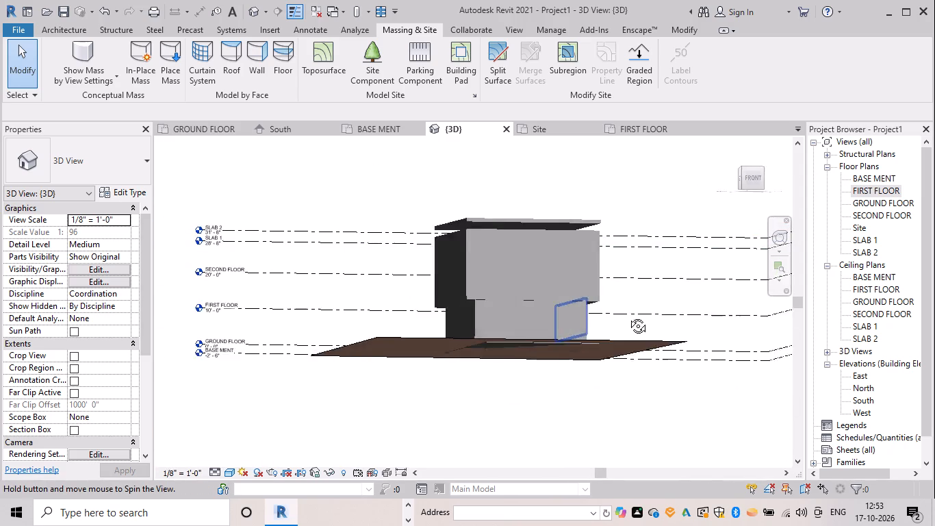
pyautogui.keyDown('shift'); pyautogui.moveTo(628, 316); pyautogui.dragTo(650, 332, button='middle'); pyautogui.keyUp('shift')
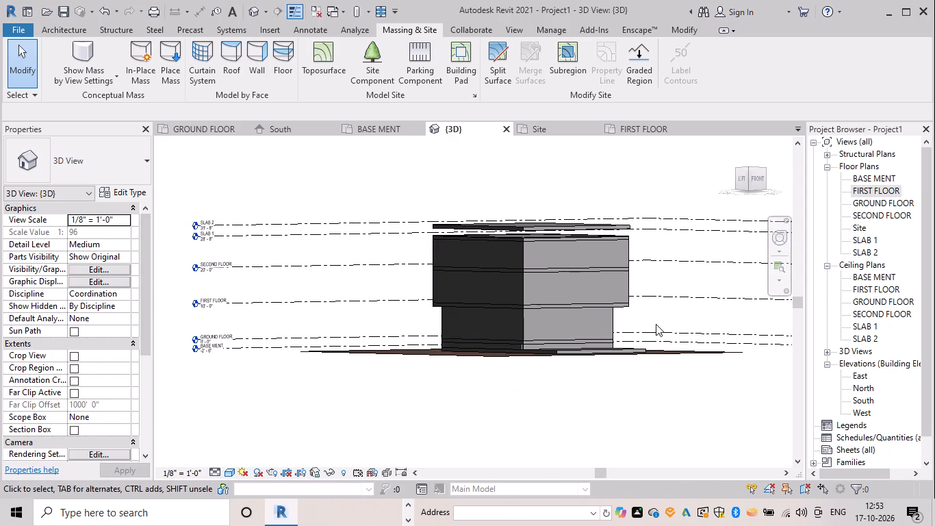
pyautogui.scroll(-2, 615, 325)
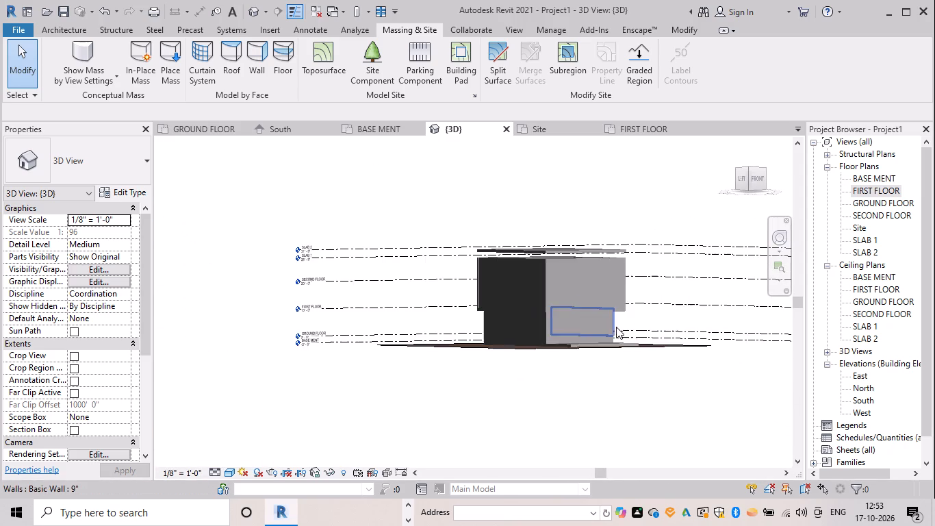
pyautogui.keyDown('shift'); pyautogui.moveTo(574, 321); pyautogui.dragTo(571, 284, button='middle'); pyautogui.keyUp('shift')
pyautogui.scroll(5, 578, 293)
pyautogui.scroll(4, 442, 275)
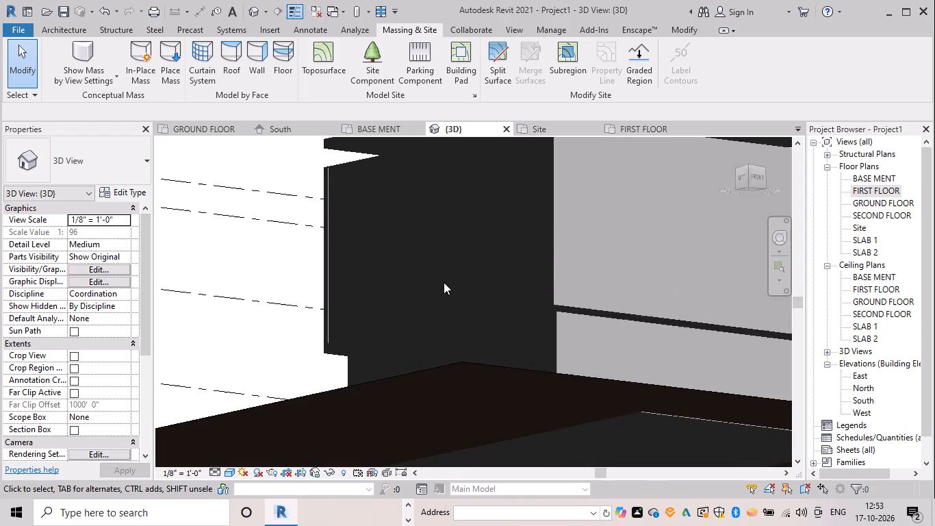
pyautogui.keyDown('shift'); pyautogui.moveTo(456, 288); pyautogui.dragTo(615, 269, button='middle'); pyautogui.keyUp('shift')
pyautogui.keyDown('shift'); pyautogui.scroll(-4, 615, 269); pyautogui.keyUp('shift')
pyautogui.scroll(-6, 634, 318)
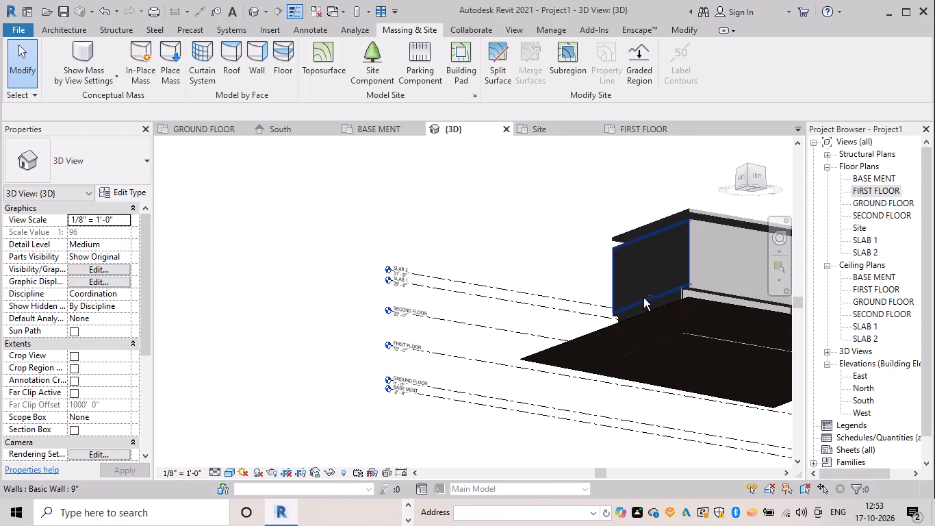
pyautogui.keyDown('shift'); pyautogui.moveTo(643, 298); pyautogui.dragTo(798, 386, button='middle'); pyautogui.keyUp('shift')
pyautogui.keyDown('shift'); pyautogui.moveTo(628, 356); pyautogui.dragTo(765, 383, button='middle'); pyautogui.keyUp('shift')
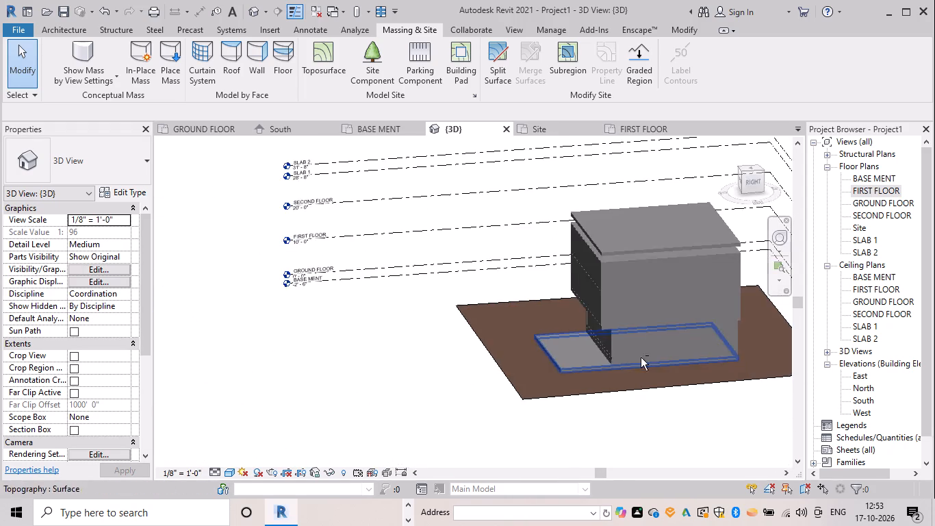
pyautogui.keyDown('shift'); pyautogui.moveTo(630, 355); pyautogui.dragTo(754, 365, button='middle'); pyautogui.keyUp('shift')
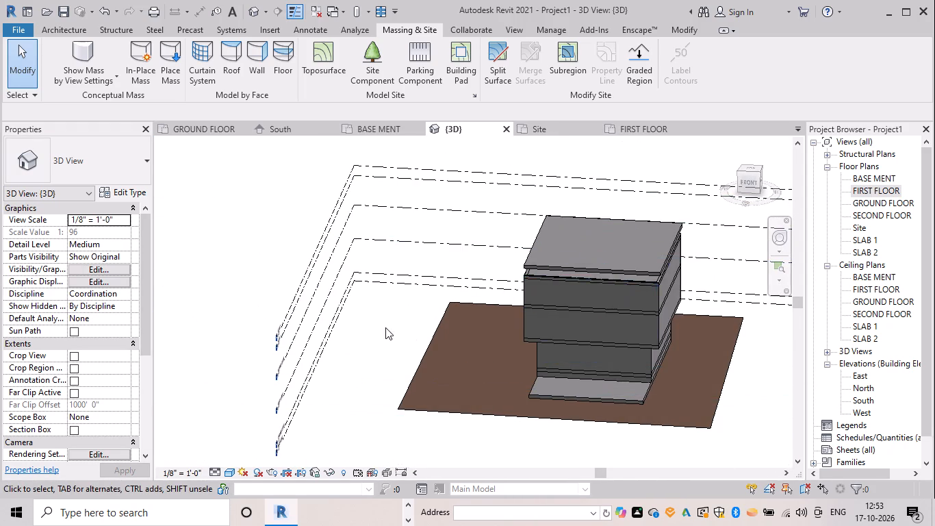
pyautogui.scroll(3, 385, 327)
pyautogui.keyDown('shift'); pyautogui.moveTo(580, 351); pyautogui.dragTo(623, 325, button='middle'); pyautogui.keyUp('shift')
pyautogui.moveTo(622, 325); pyautogui.dragTo(316, 325, button='middle')
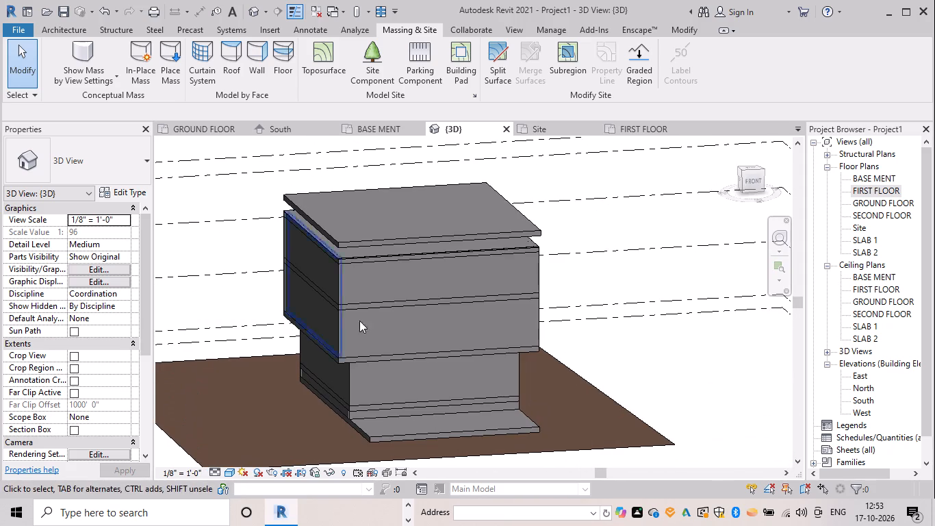
pyautogui.scroll(3, 426, 312)
pyautogui.moveTo(407, 310); pyautogui.dragTo(410, 296, button='middle')
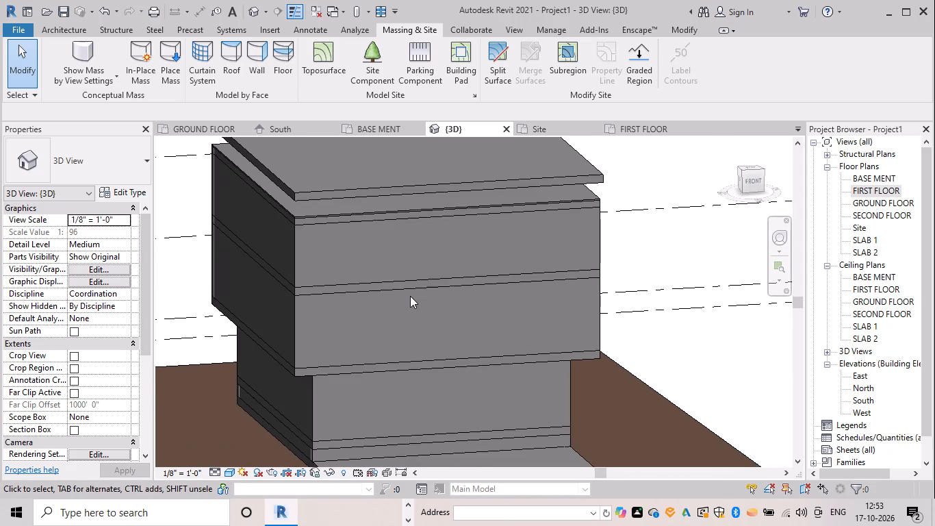
pyautogui.scroll(-1, 402, 406)
pyautogui.moveTo(400, 398); pyautogui.dragTo(381, 311, button='middle')
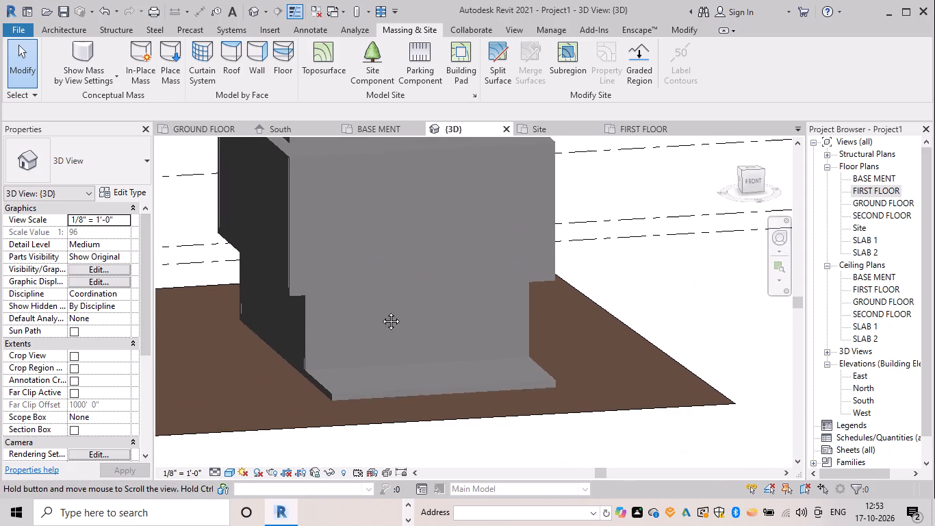
pyautogui.moveTo(381, 311); pyautogui.dragTo(381, 310, button='middle')
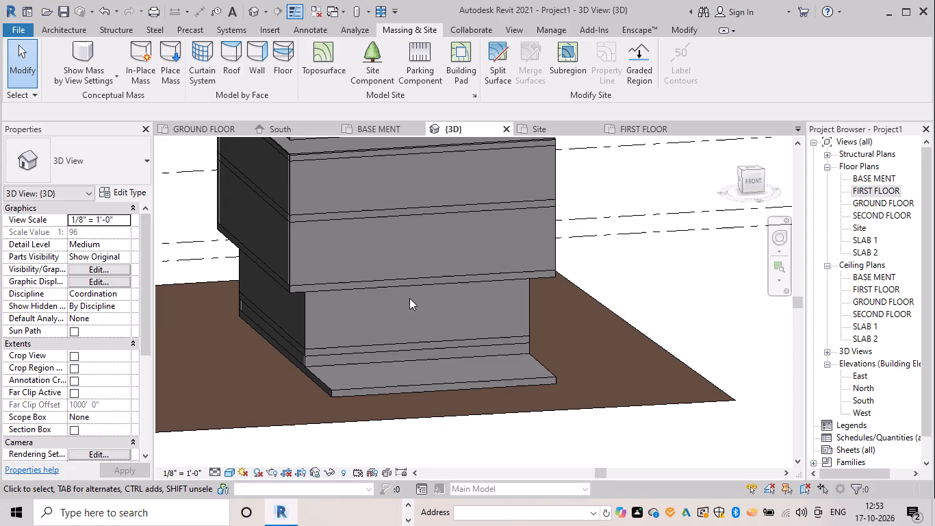
# In the SLAB 2 boundary sketch, draw two perpendicular lines from the west edge to the south edge, outlining a southwest corner notch about 11'-6" deep.
pyautogui.keyDown('shift'); pyautogui.moveTo(352, 293); pyautogui.dragTo(341, 235, button='middle'); pyautogui.keyUp('shift')
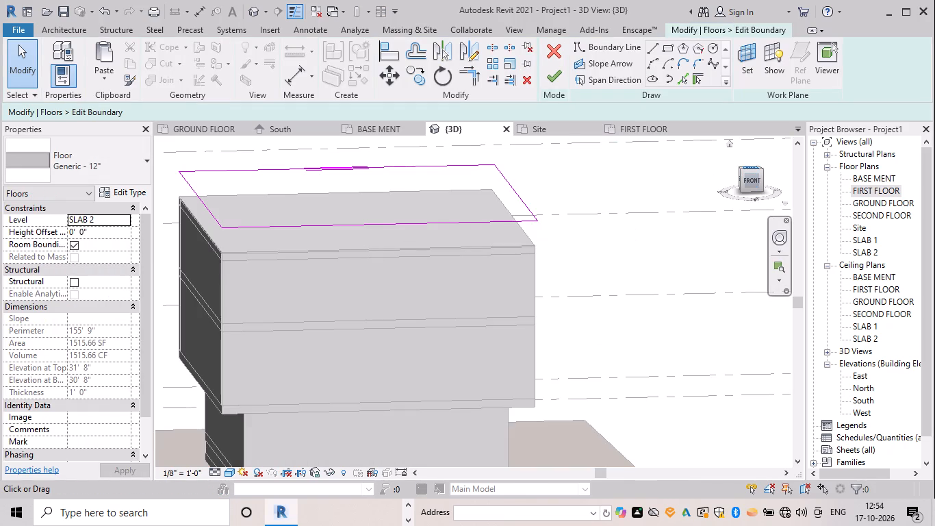
pyautogui.scroll(3, 757, 168)
pyautogui.scroll(-2, 756, 167)
pyautogui.moveTo(756, 167); pyautogui.dragTo(760, 172, button='middle')
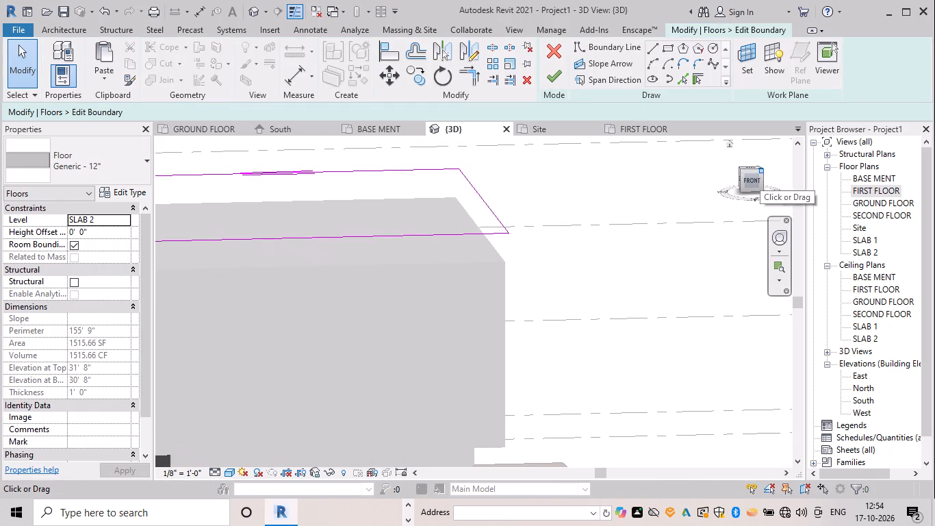
pyautogui.moveTo(760, 172); pyautogui.dragTo(766, 188, button='middle')
pyautogui.click(747, 168)
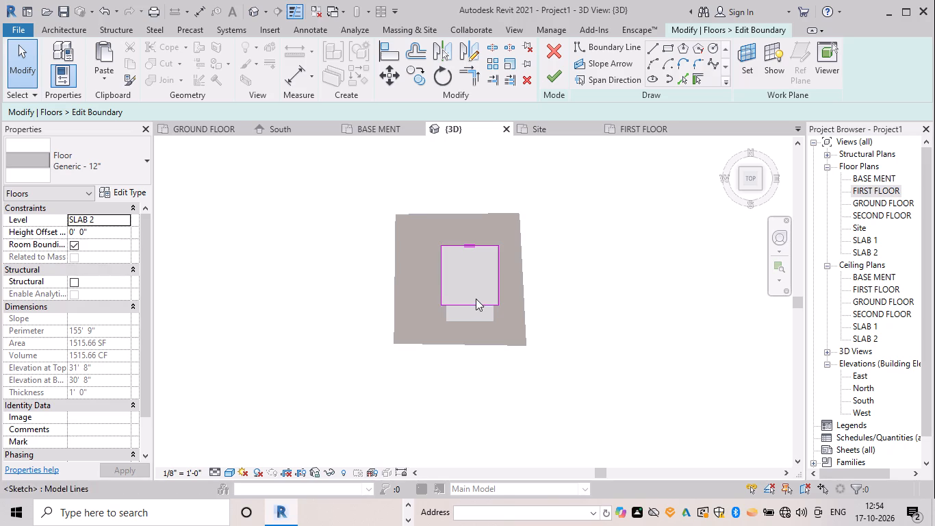
pyautogui.scroll(2, 444, 292)
pyautogui.click(655, 49)
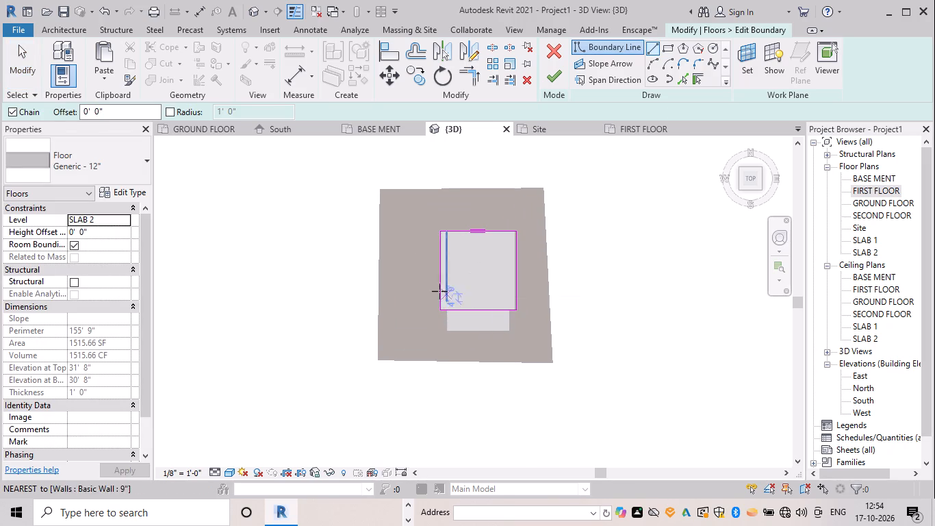
pyautogui.scroll(4, 444, 292)
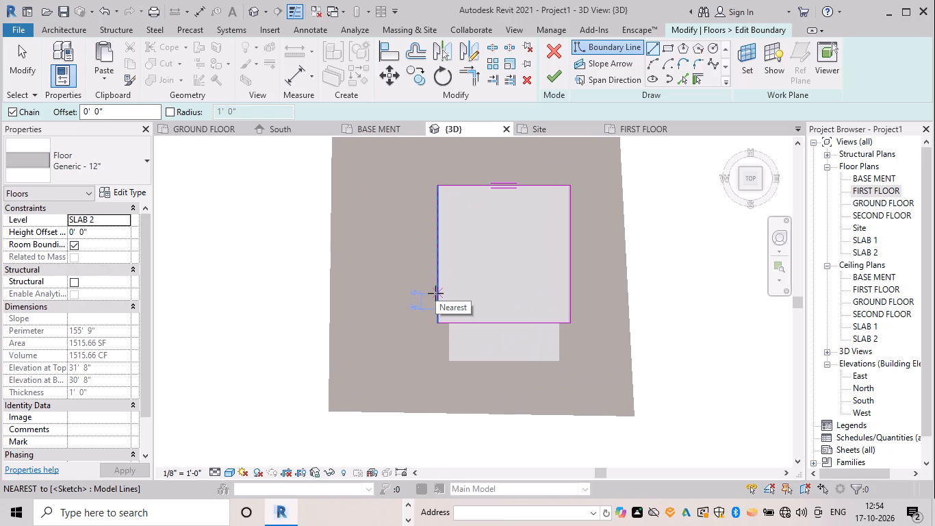
pyautogui.scroll(4, 435, 291)
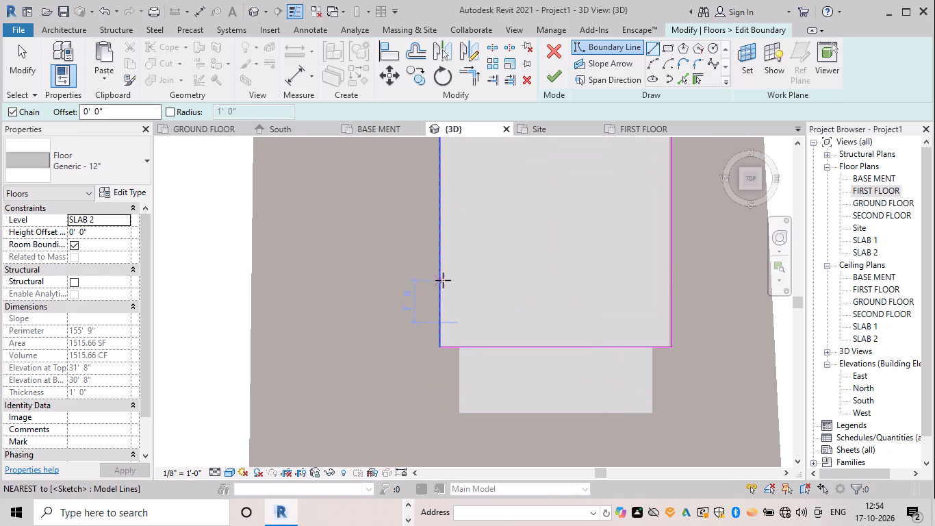
pyautogui.click(443, 276)
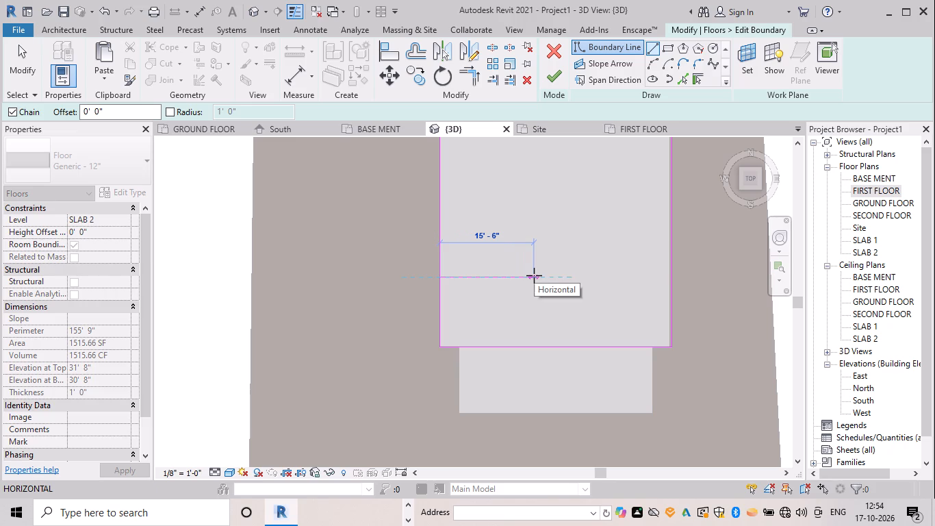
pyautogui.click(597, 279)
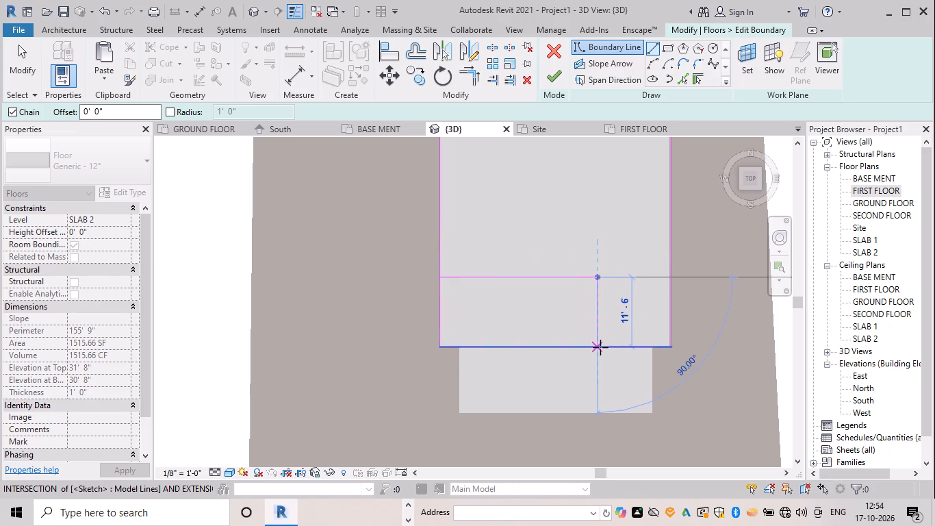
pyautogui.click(599, 344)
pyautogui.press('Escape')
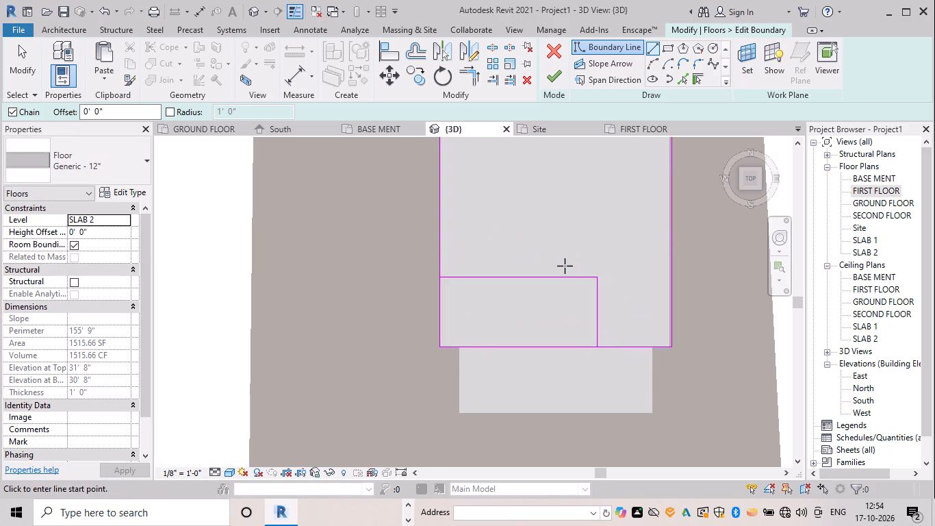
# Trim the SLAB 2 boundary lines into one closed outline around the southwest notch and finish the floor edit.
pyautogui.press('t')
pyautogui.press('r')
pyautogui.moveTo(491, 274); pyautogui.dragTo(461, 274)
pyautogui.click(436, 256)
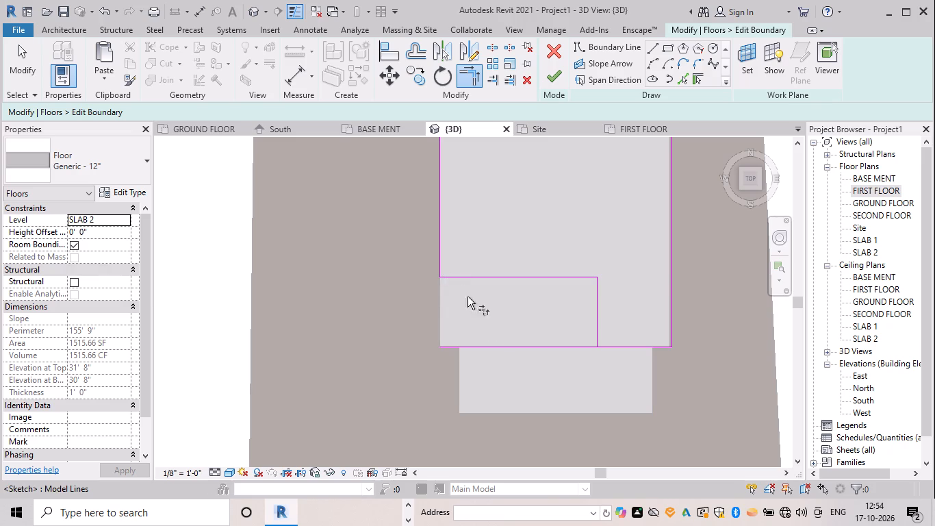
pyautogui.click(613, 347)
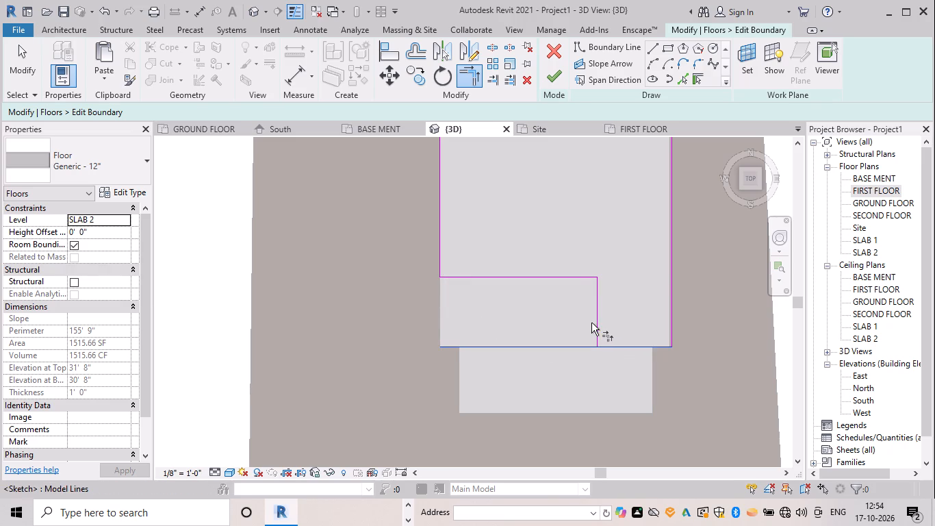
pyautogui.click(596, 320)
pyautogui.click(558, 82)
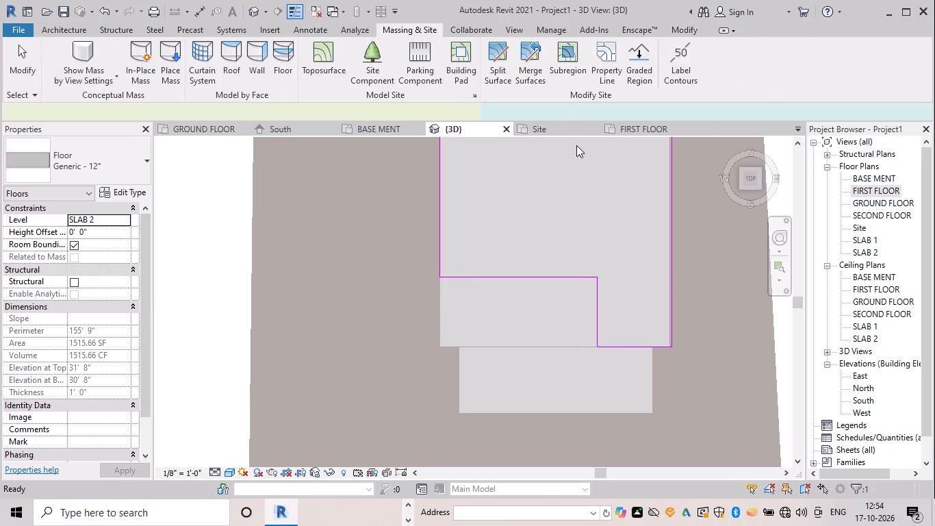
pyautogui.scroll(-2, 613, 237)
pyautogui.press('Escape')
# Examine the notched SLAB 2 roof slab in 3D against the slab and walls beneath it.
pyautogui.scroll(-4, 580, 281)
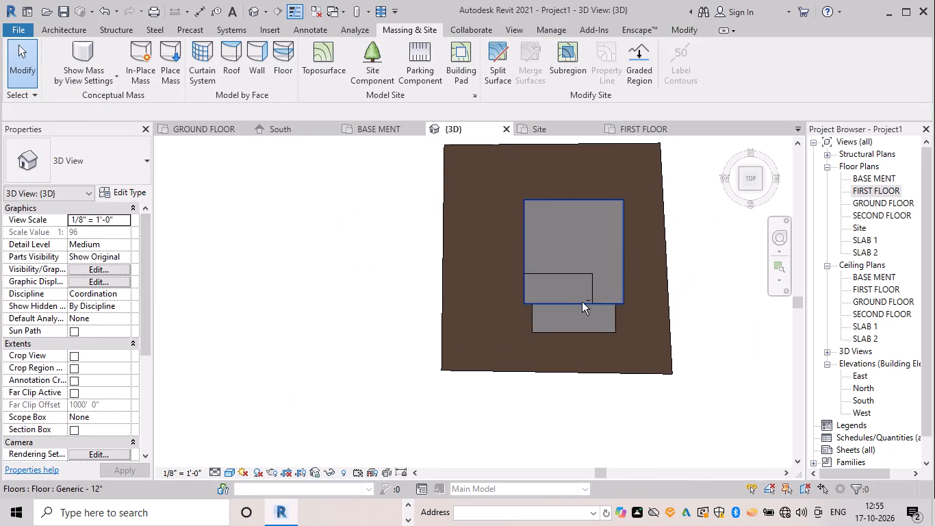
pyautogui.keyDown('shift'); pyautogui.moveTo(579, 298); pyautogui.dragTo(593, 153, button='middle'); pyautogui.keyUp('shift')
pyautogui.scroll(3, 570, 265)
pyautogui.keyDown('shift'); pyautogui.moveTo(570, 244); pyautogui.dragTo(570, 145, button='middle'); pyautogui.keyUp('shift')
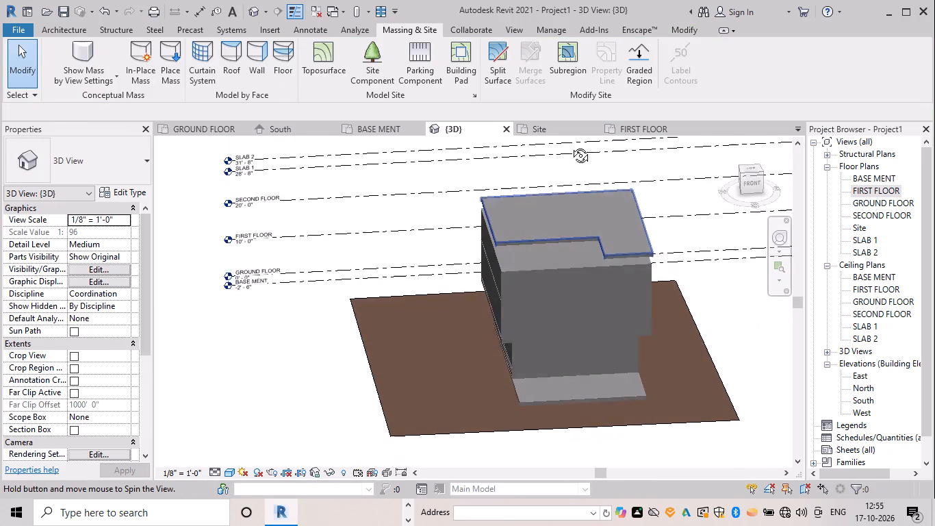
pyautogui.keyDown('shift'); pyautogui.moveTo(570, 145); pyautogui.dragTo(570, 138, button='middle'); pyautogui.keyUp('shift')
pyautogui.scroll(2, 578, 268)
pyautogui.keyDown('shift'); pyautogui.moveTo(573, 247); pyautogui.dragTo(568, 208, button='middle'); pyautogui.keyUp('shift')
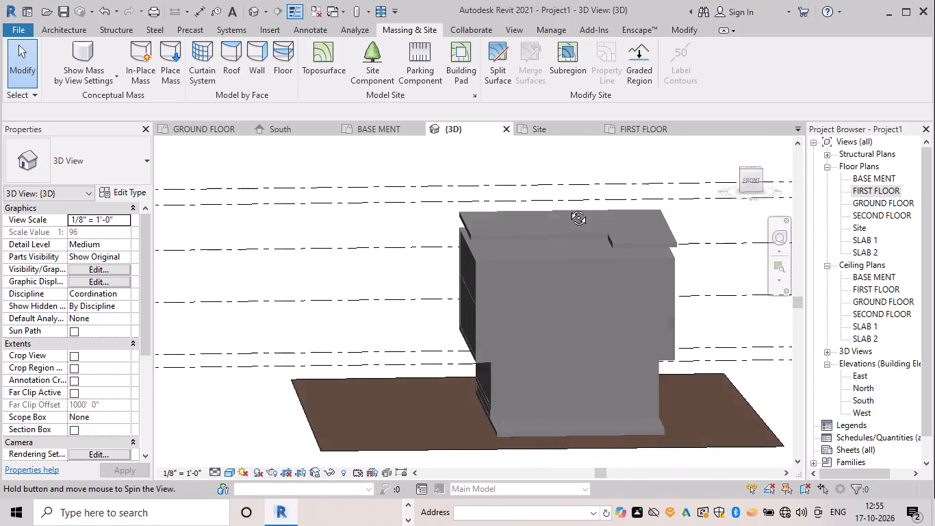
pyautogui.keyDown('shift'); pyautogui.moveTo(568, 208); pyautogui.dragTo(570, 210, button='middle'); pyautogui.keyUp('shift')
pyautogui.scroll(3, 569, 239)
# Edit the SLAB 1 floor boundary from the top view, picking the two SLAB 2 notch edges as new boundary lines.
pyautogui.click(563, 270)
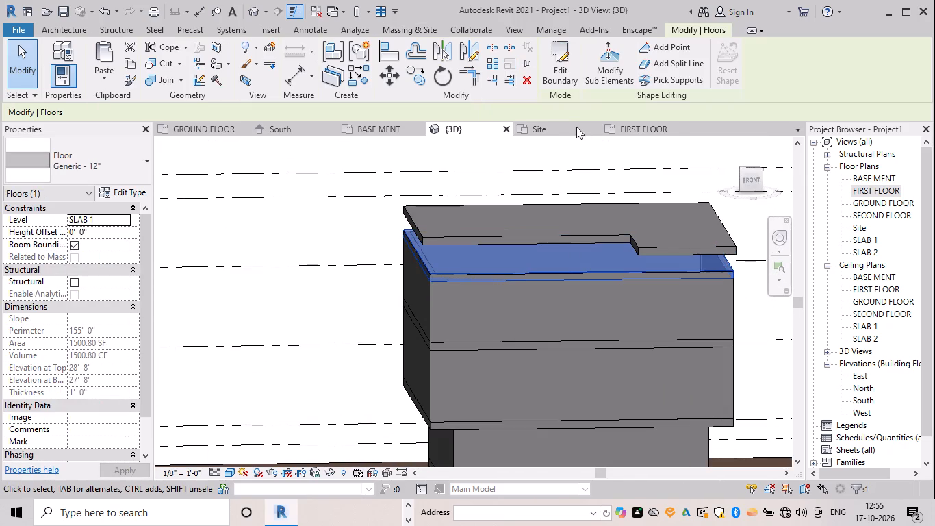
pyautogui.click(579, 82)
pyautogui.scroll(-5, 555, 267)
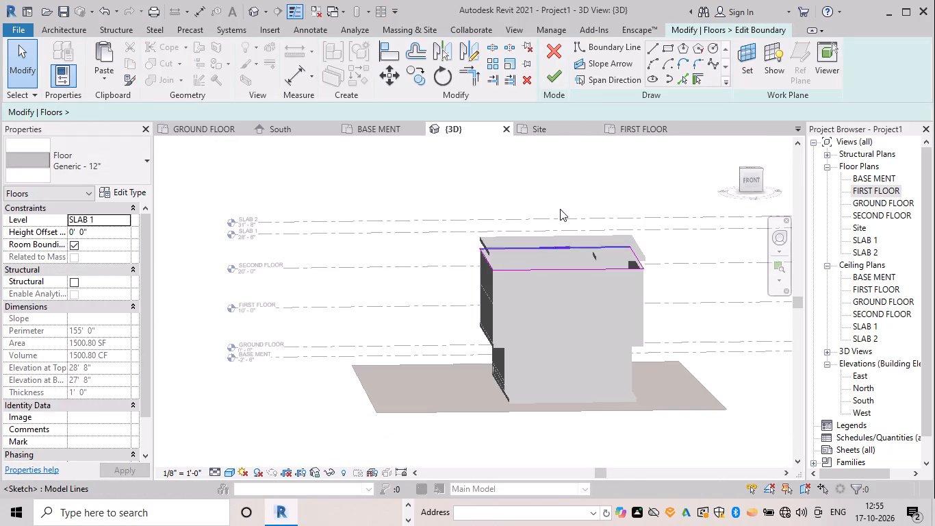
pyautogui.keyDown('shift'); pyautogui.moveTo(553, 190); pyautogui.dragTo(550, 431, button='middle'); pyautogui.keyUp('shift')
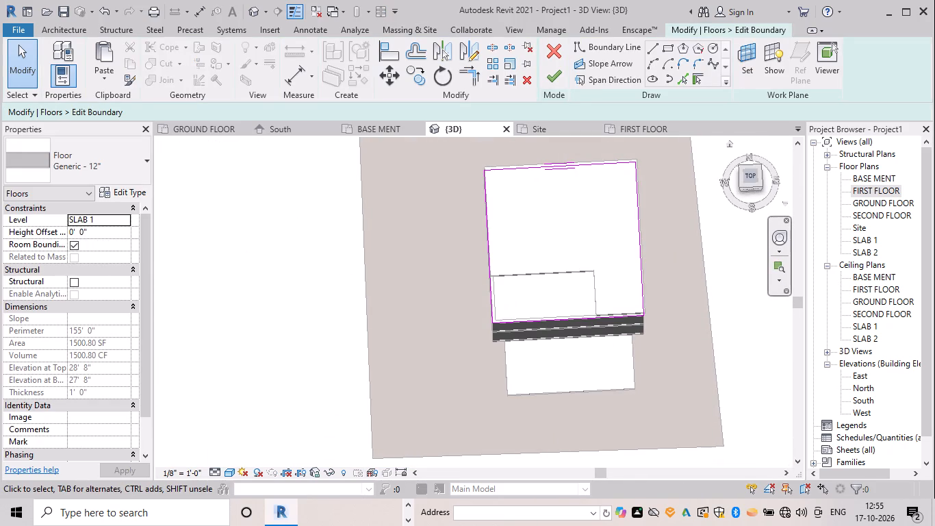
pyautogui.click(745, 175)
pyautogui.scroll(4, 529, 303)
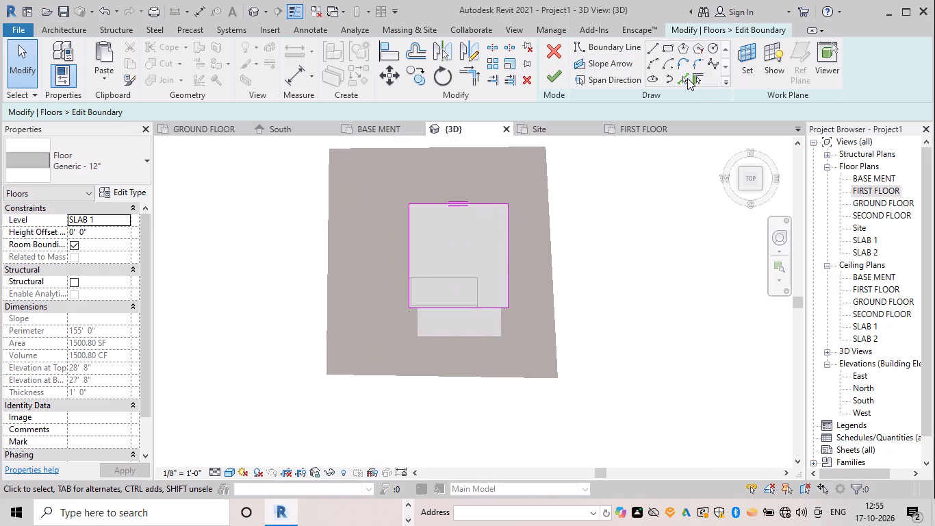
pyautogui.click(687, 78)
pyautogui.click(458, 279)
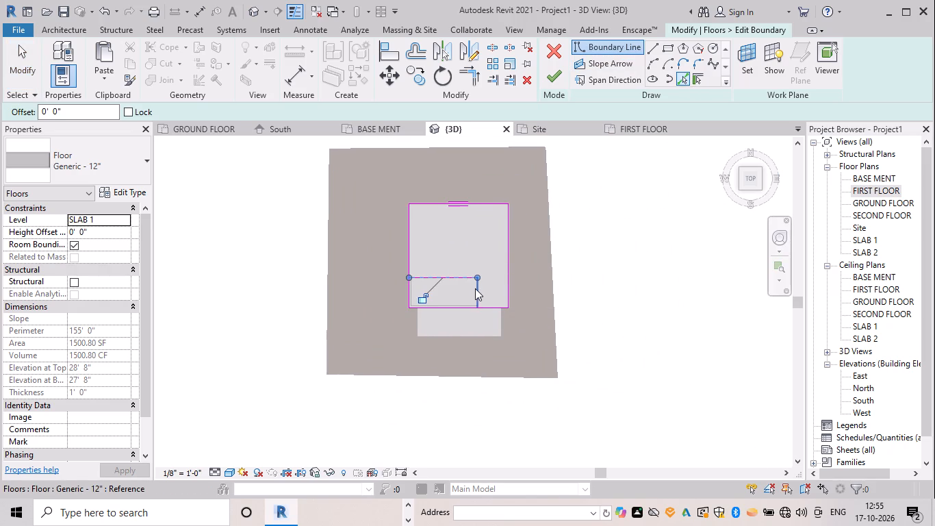
pyautogui.click(476, 288)
pyautogui.scroll(1, 491, 288)
pyautogui.press('Escape')
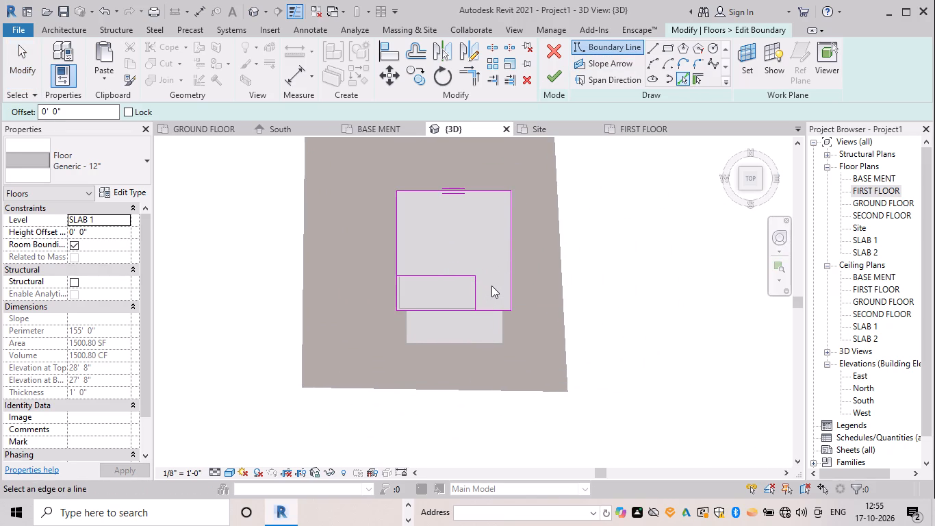
# Trim the SLAB 1 boundary to the picked lines so the southwest corner is cut out, and finish the edit.
pyautogui.press('t')
pyautogui.press('r')
pyautogui.click(426, 277)
pyautogui.click(399, 260)
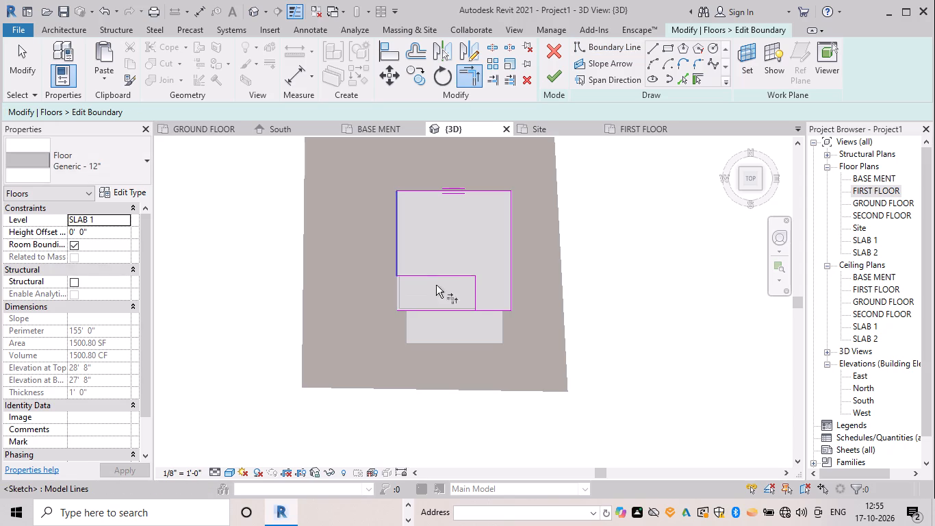
pyautogui.click(494, 310)
pyautogui.click(470, 295)
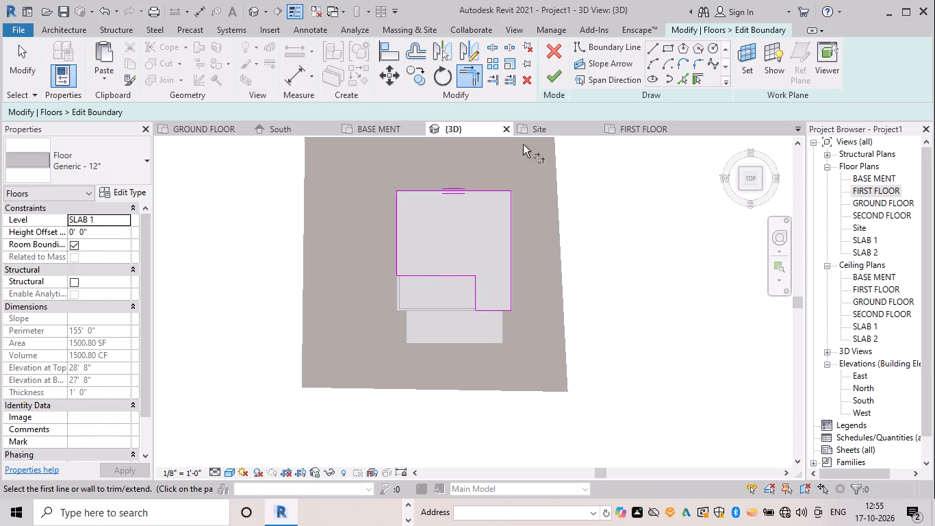
pyautogui.click(551, 84)
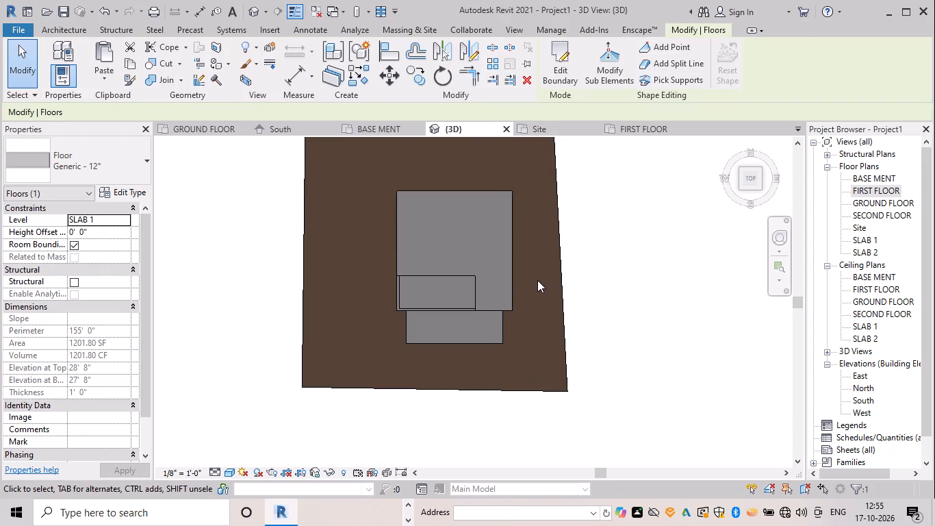
pyautogui.press('Escape')
# Examine the matching notches in the SLAB 1 and SLAB 2 slabs above the south wall in 3D.
pyautogui.scroll(-2, 548, 335)
pyautogui.keyDown('shift'); pyautogui.moveTo(556, 345); pyautogui.dragTo(553, 206, button='middle'); pyautogui.keyUp('shift')
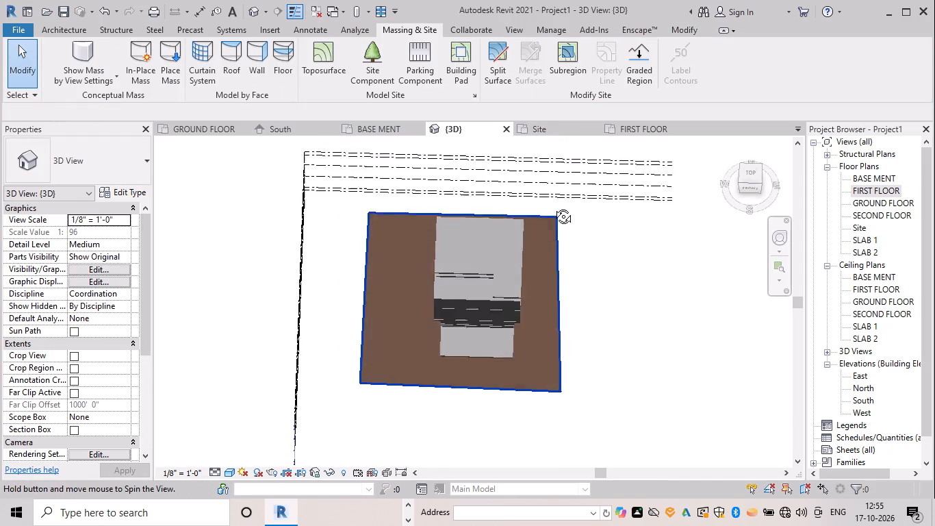
pyautogui.keyDown('shift'); pyautogui.moveTo(553, 206); pyautogui.dragTo(554, 192, button='middle'); pyautogui.keyUp('shift')
pyautogui.scroll(3, 501, 277)
pyautogui.keyDown('shift'); pyautogui.moveTo(501, 287); pyautogui.dragTo(517, 203, button='middle'); pyautogui.keyUp('shift')
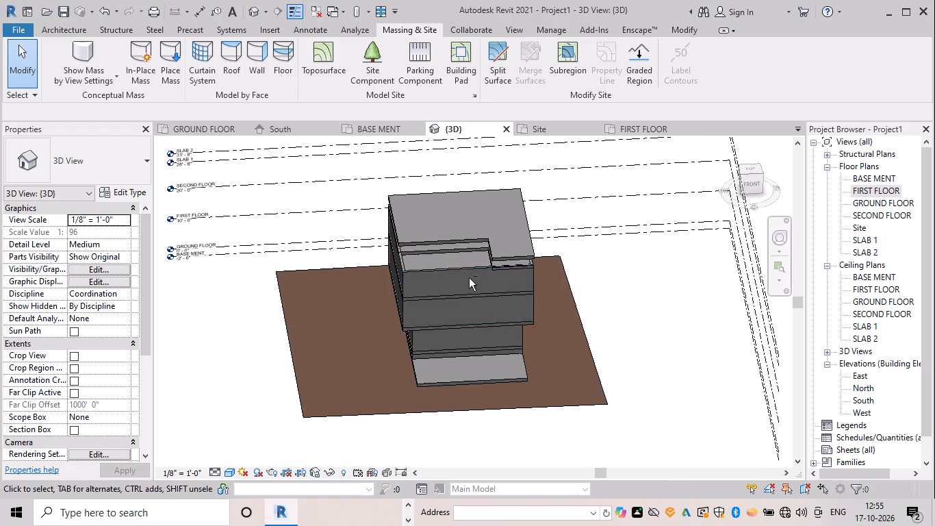
pyautogui.keyDown('shift'); pyautogui.moveTo(468, 272); pyautogui.dragTo(478, 181, button='middle'); pyautogui.keyUp('shift')
pyautogui.scroll(2, 457, 246)
pyautogui.keyDown('shift'); pyautogui.middleClick(442, 258); pyautogui.keyUp('shift')
pyautogui.scroll(1, 437, 253)
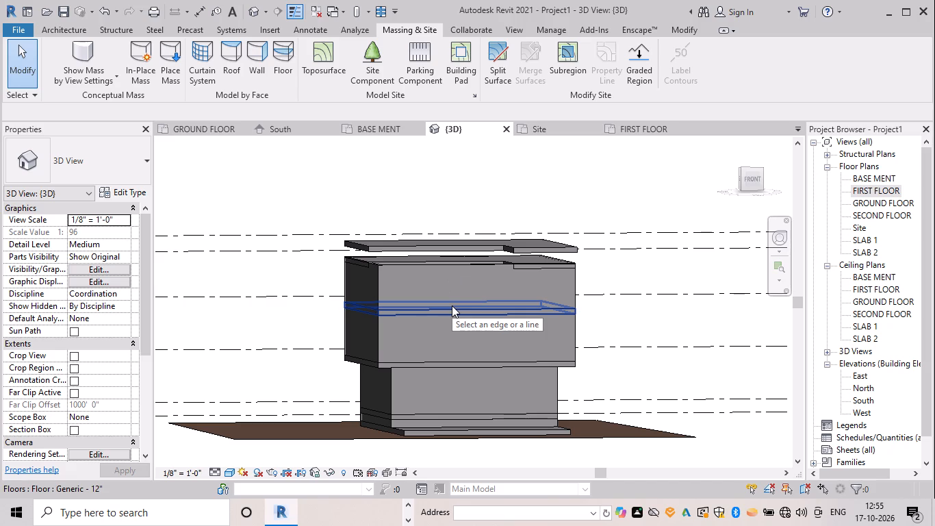
pyautogui.scroll(-1, 438, 281)
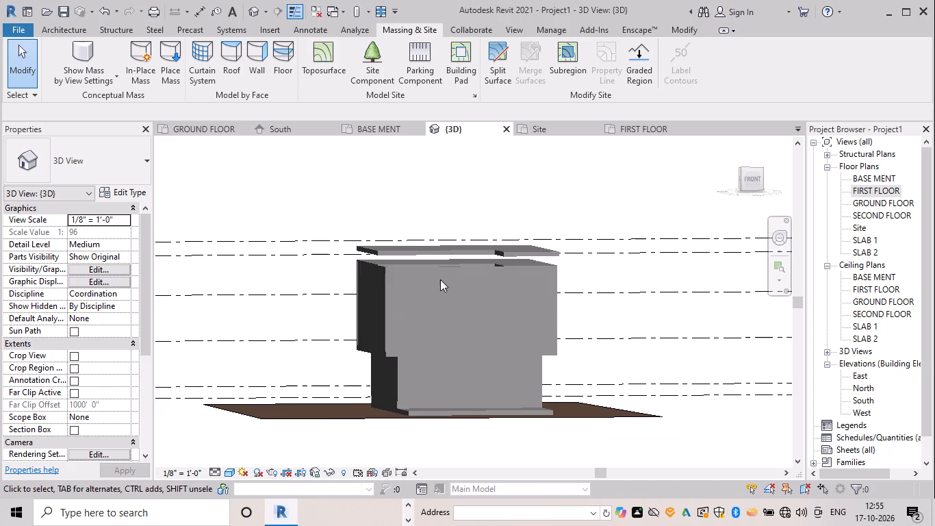
pyautogui.keyDown('shift'); pyautogui.moveTo(438, 279); pyautogui.dragTo(441, 293, button='middle'); pyautogui.keyUp('shift')
pyautogui.scroll(4, 442, 254)
pyautogui.keyDown('shift'); pyautogui.moveTo(446, 305); pyautogui.dragTo(441, 355, button='middle'); pyautogui.keyUp('shift')
pyautogui.keyDown('shift'); pyautogui.scroll(1, 441, 353); pyautogui.keyUp('shift')
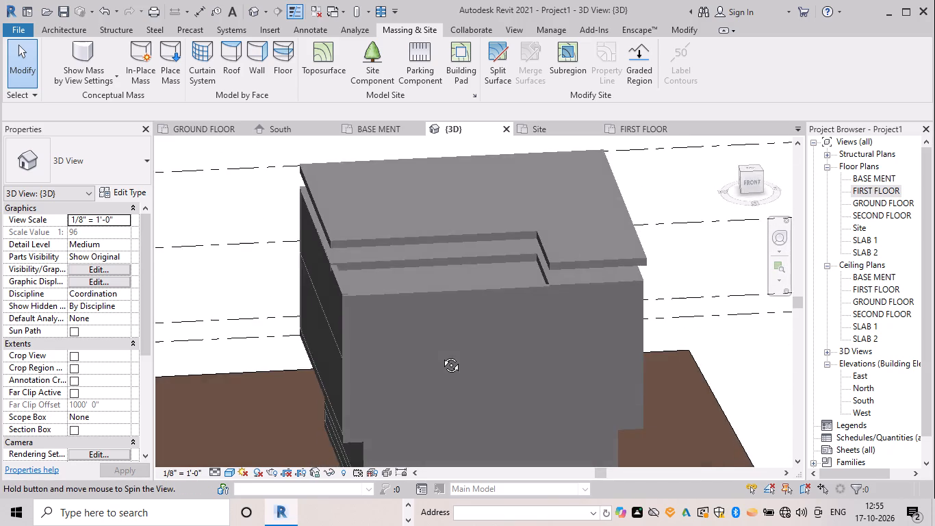
pyautogui.keyDown('shift'); pyautogui.moveTo(441, 355); pyautogui.dragTo(431, 311, button='middle'); pyautogui.keyUp('shift')
# Lower the top of the south 9" upper-floor wall to the SECOND FLOOR level, making it 10'-0" high.
pyautogui.click(432, 281)
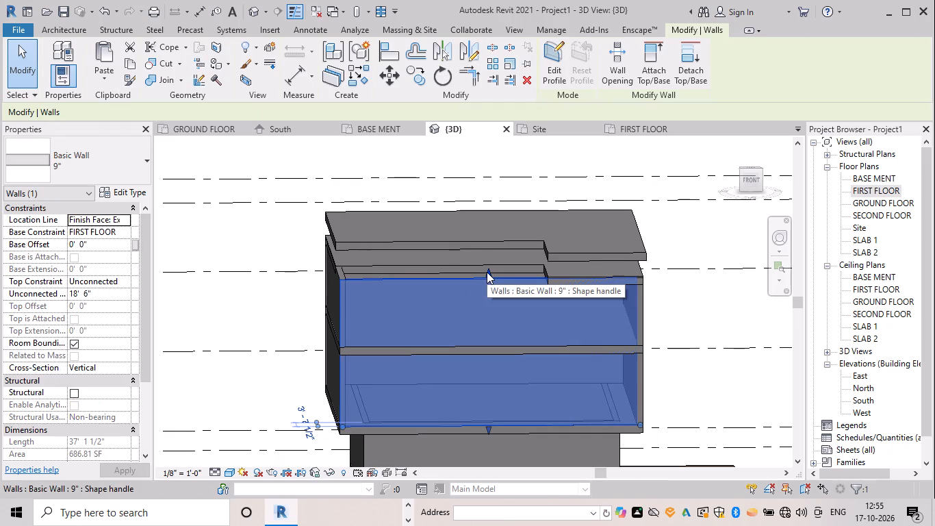
pyautogui.moveTo(487, 272); pyautogui.dragTo(481, 344)
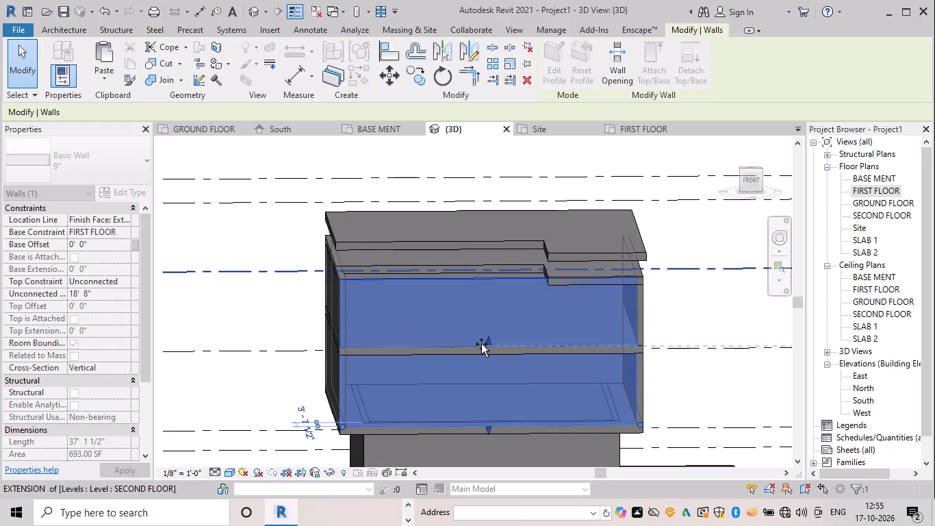
pyautogui.moveTo(481, 344); pyautogui.dragTo(481, 347)
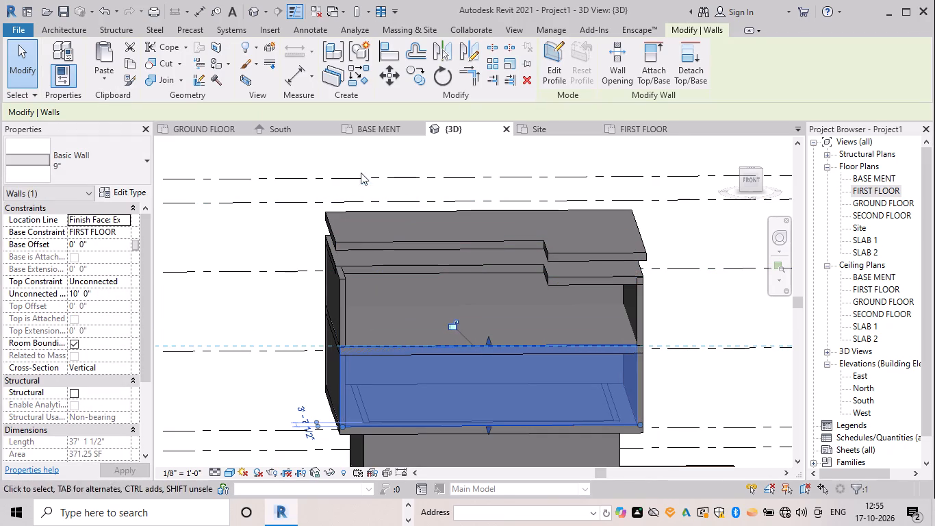
pyautogui.click(368, 157)
# Examine the building from several sides in 3D, checking the opened second-floor south side beneath the notched slabs.
pyautogui.scroll(-1, 445, 324)
pyautogui.keyDown('shift'); pyautogui.moveTo(418, 329); pyautogui.dragTo(429, 339, button='middle'); pyautogui.keyUp('shift')
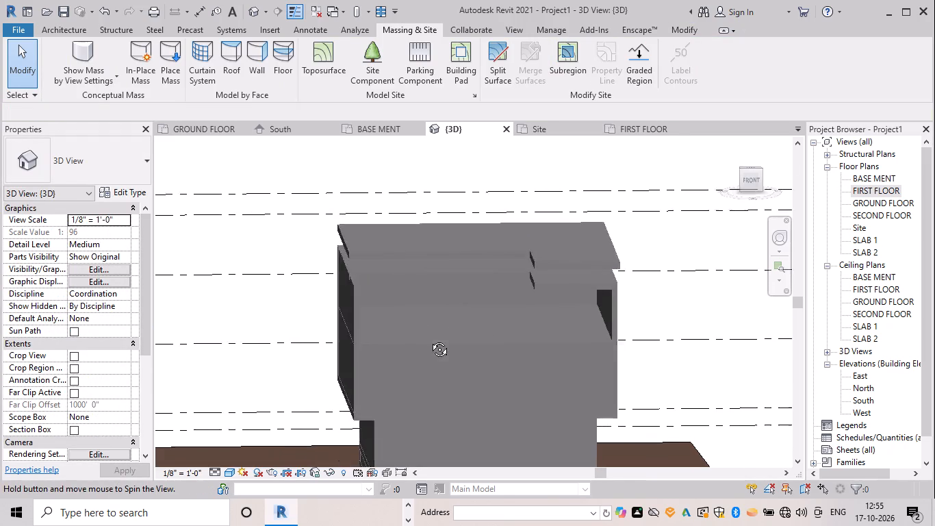
pyautogui.keyDown('shift'); pyautogui.moveTo(429, 339); pyautogui.dragTo(489, 389, button='middle'); pyautogui.keyUp('shift')
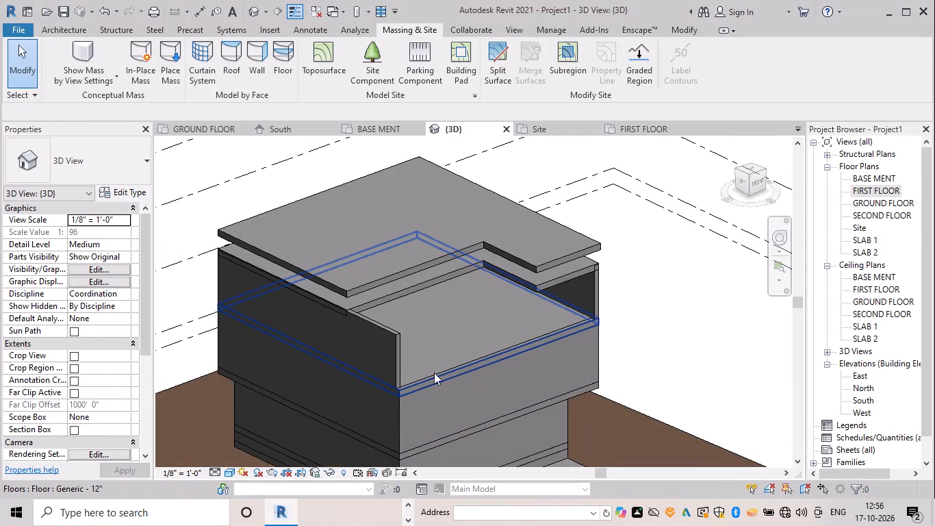
pyautogui.keyDown('shift'); pyautogui.moveTo(421, 357); pyautogui.dragTo(392, 331, button='middle'); pyautogui.keyUp('shift')
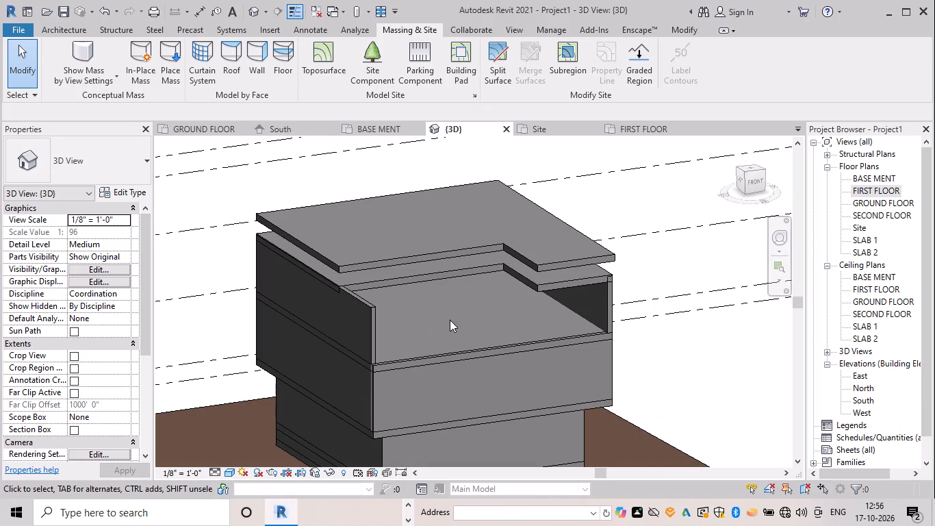
pyautogui.keyDown('shift'); pyautogui.moveTo(520, 301); pyautogui.dragTo(499, 286, button='middle'); pyautogui.keyUp('shift')
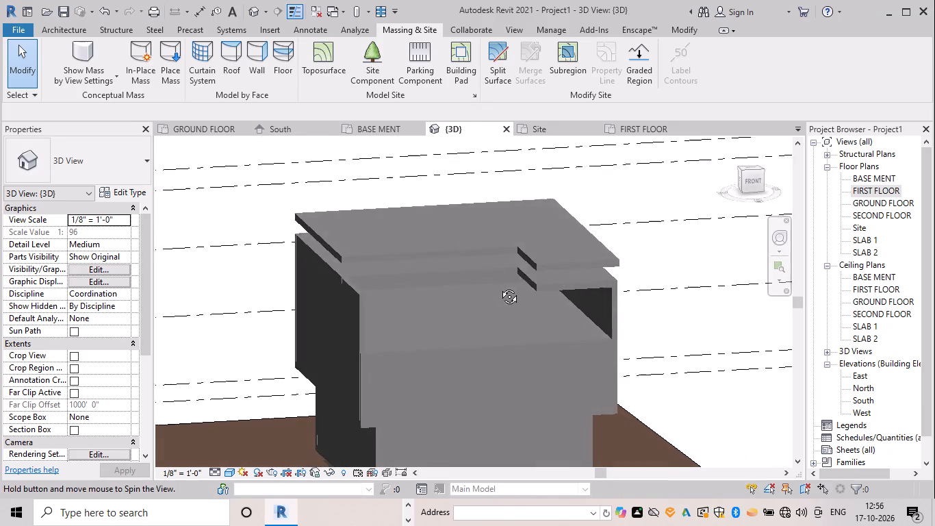
pyautogui.keyDown('shift'); pyautogui.moveTo(499, 286); pyautogui.dragTo(492, 277, button='middle'); pyautogui.keyUp('shift')
pyautogui.scroll(-5, 541, 319)
pyautogui.keyDown('shift'); pyautogui.moveTo(538, 326); pyautogui.dragTo(376, 321, button='middle'); pyautogui.keyUp('shift')
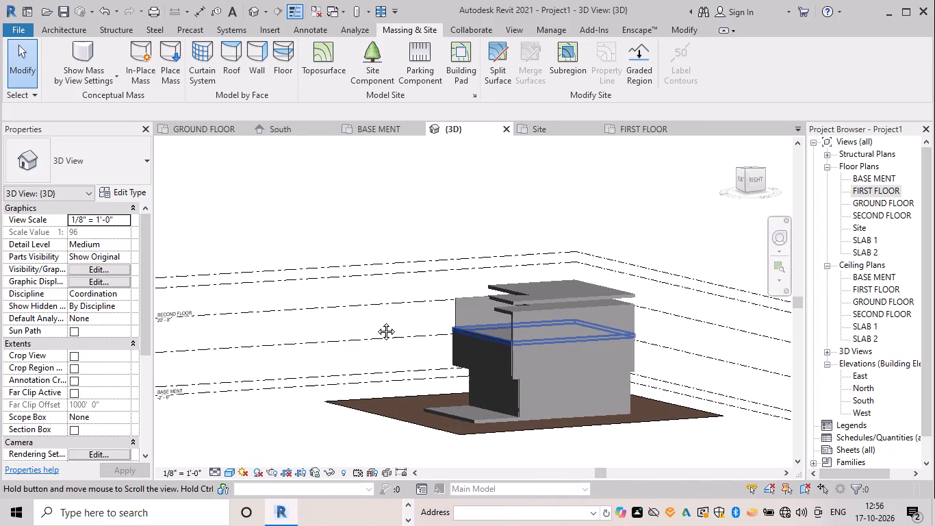
pyautogui.keyDown('shift'); pyautogui.moveTo(376, 321); pyautogui.dragTo(557, 324, button='middle'); pyautogui.keyUp('shift')
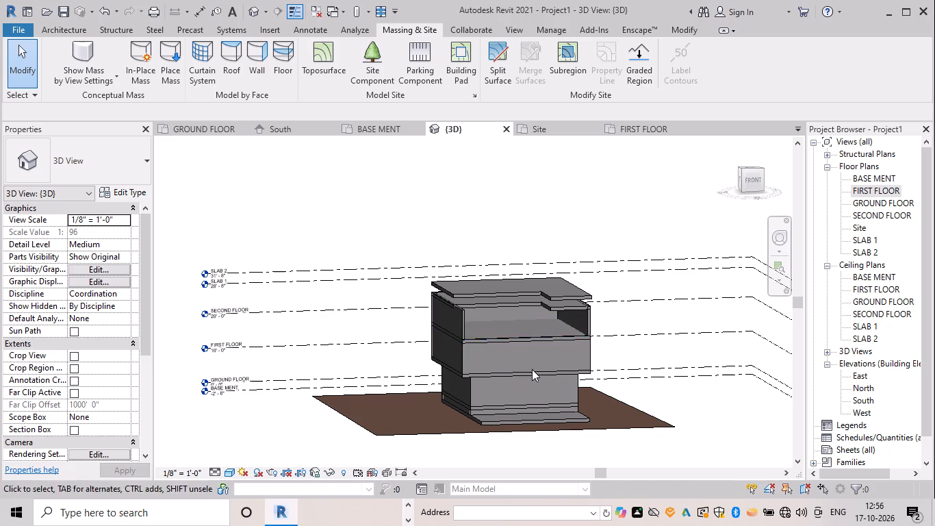
pyautogui.keyDown('shift'); pyautogui.moveTo(538, 355); pyautogui.dragTo(604, 356, button='middle'); pyautogui.keyUp('shift')
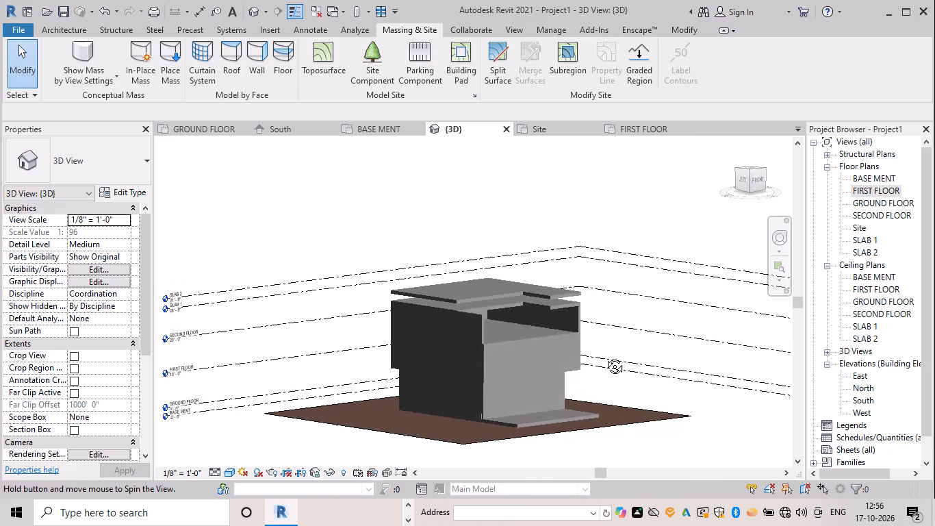
pyautogui.keyDown('shift'); pyautogui.moveTo(604, 356); pyautogui.dragTo(618, 358, button='middle'); pyautogui.keyUp('shift')
pyautogui.keyDown('shift'); pyautogui.scroll(2, 496, 327); pyautogui.keyUp('shift')
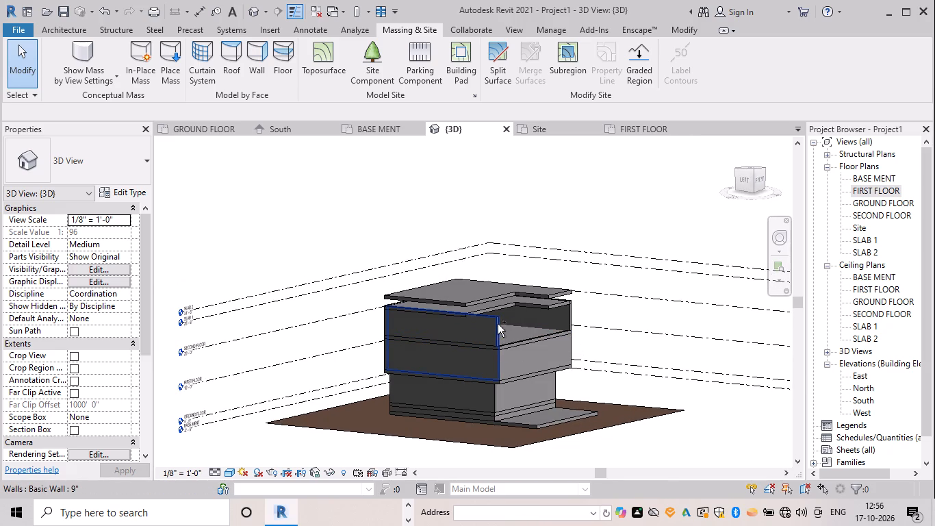
pyautogui.keyDown('ctrl'); pyautogui.scroll(3, 498, 324); pyautogui.keyUp('ctrl')
pyautogui.keyDown('ctrl'); pyautogui.moveTo(634, 350); pyautogui.dragTo(609, 360, button='middle'); pyautogui.keyUp('ctrl')
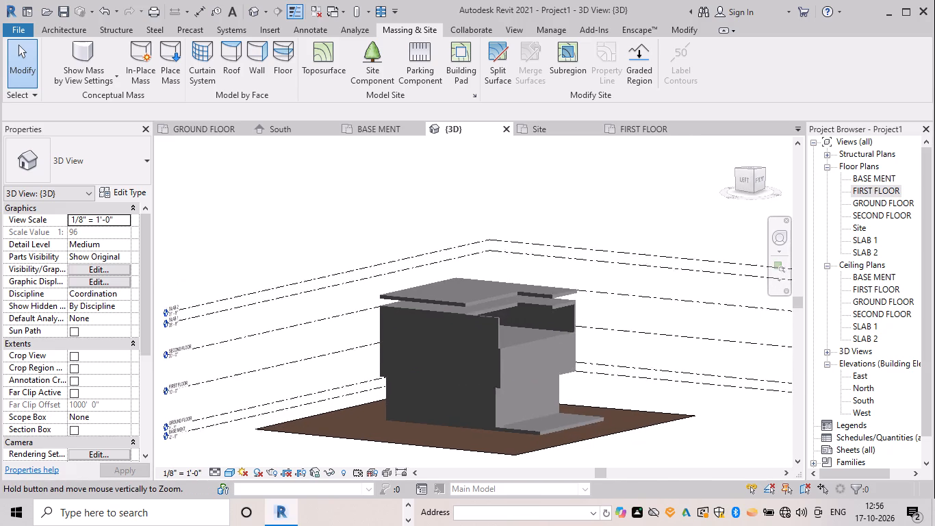
pyautogui.keyDown('ctrl'); pyautogui.moveTo(609, 360); pyautogui.dragTo(298, 410, button='middle'); pyautogui.keyUp('ctrl')
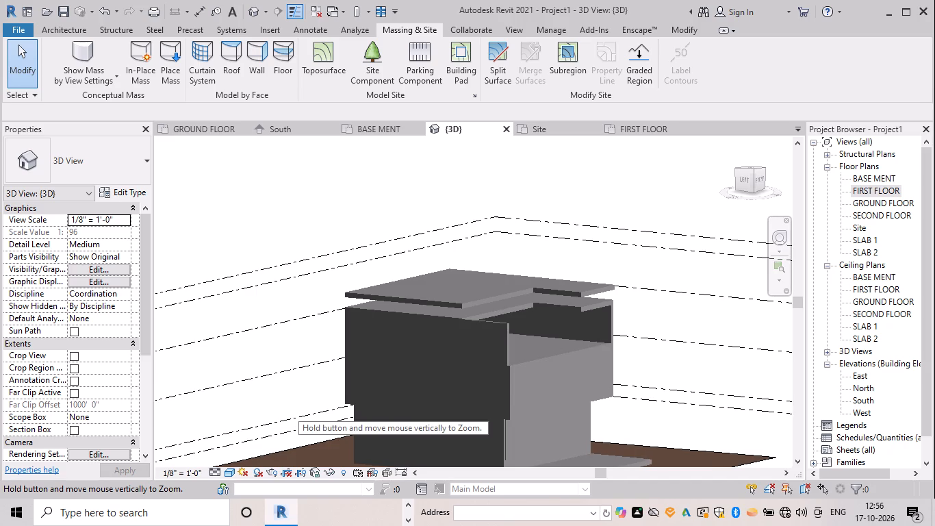
pyautogui.keyDown('ctrl'); pyautogui.moveTo(298, 410); pyautogui.dragTo(674, 386, button='middle'); pyautogui.keyUp('ctrl')
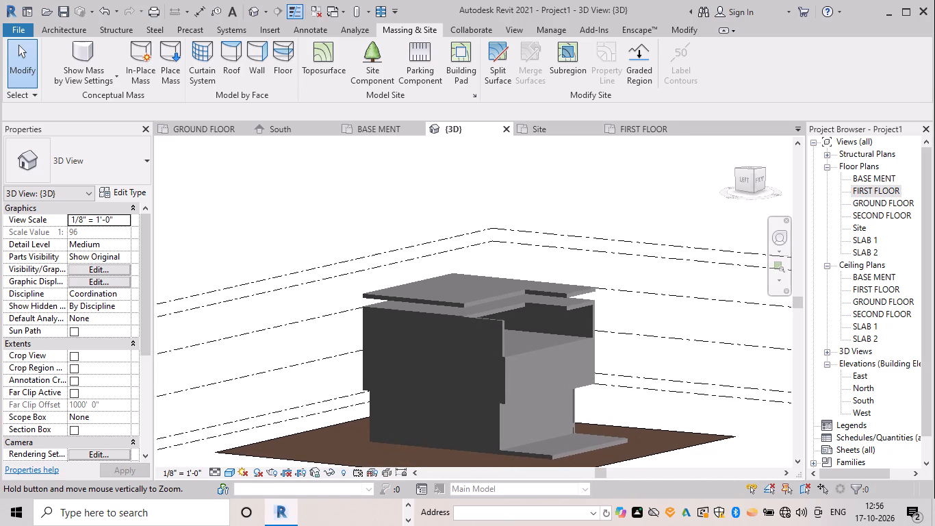
pyautogui.keyDown('ctrl'); pyautogui.moveTo(674, 386); pyautogui.dragTo(679, 386, button='middle'); pyautogui.keyUp('ctrl')
pyautogui.keyDown('ctrl'); pyautogui.moveTo(643, 348); pyautogui.dragTo(168, 416, button='middle'); pyautogui.keyUp('ctrl')
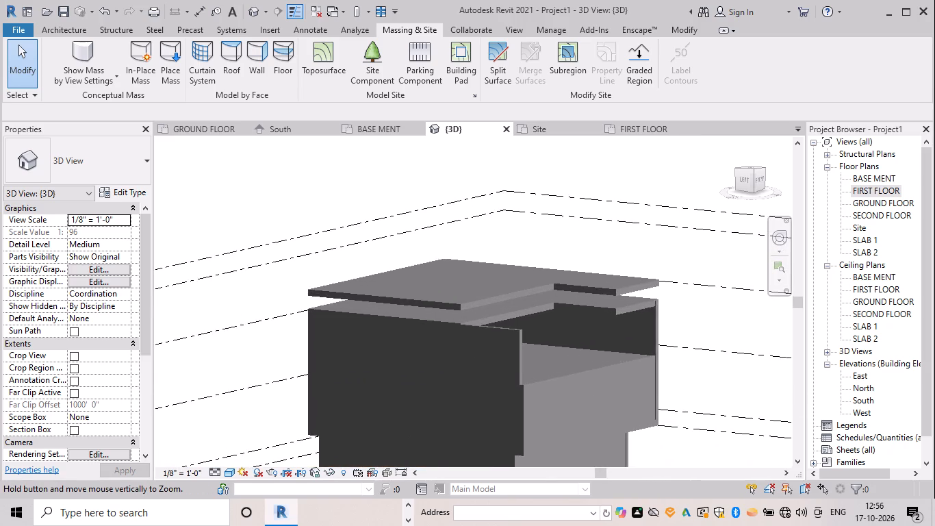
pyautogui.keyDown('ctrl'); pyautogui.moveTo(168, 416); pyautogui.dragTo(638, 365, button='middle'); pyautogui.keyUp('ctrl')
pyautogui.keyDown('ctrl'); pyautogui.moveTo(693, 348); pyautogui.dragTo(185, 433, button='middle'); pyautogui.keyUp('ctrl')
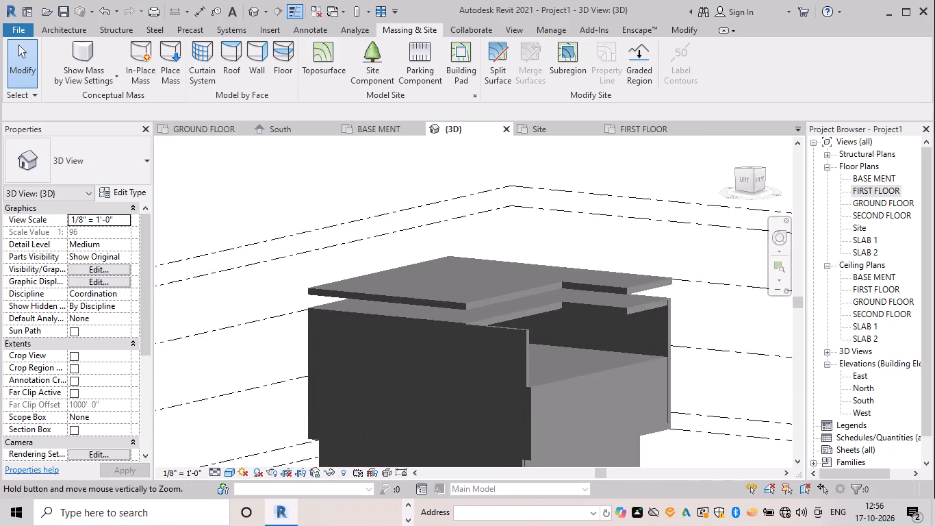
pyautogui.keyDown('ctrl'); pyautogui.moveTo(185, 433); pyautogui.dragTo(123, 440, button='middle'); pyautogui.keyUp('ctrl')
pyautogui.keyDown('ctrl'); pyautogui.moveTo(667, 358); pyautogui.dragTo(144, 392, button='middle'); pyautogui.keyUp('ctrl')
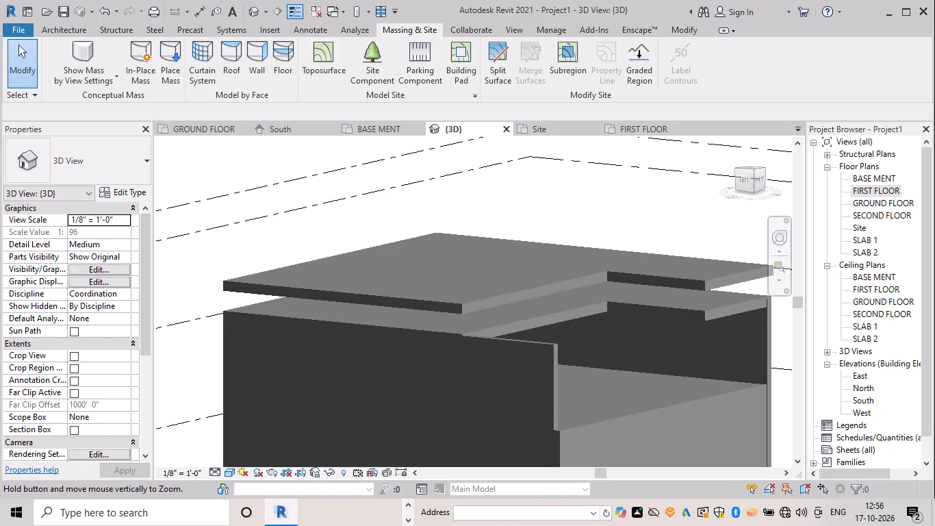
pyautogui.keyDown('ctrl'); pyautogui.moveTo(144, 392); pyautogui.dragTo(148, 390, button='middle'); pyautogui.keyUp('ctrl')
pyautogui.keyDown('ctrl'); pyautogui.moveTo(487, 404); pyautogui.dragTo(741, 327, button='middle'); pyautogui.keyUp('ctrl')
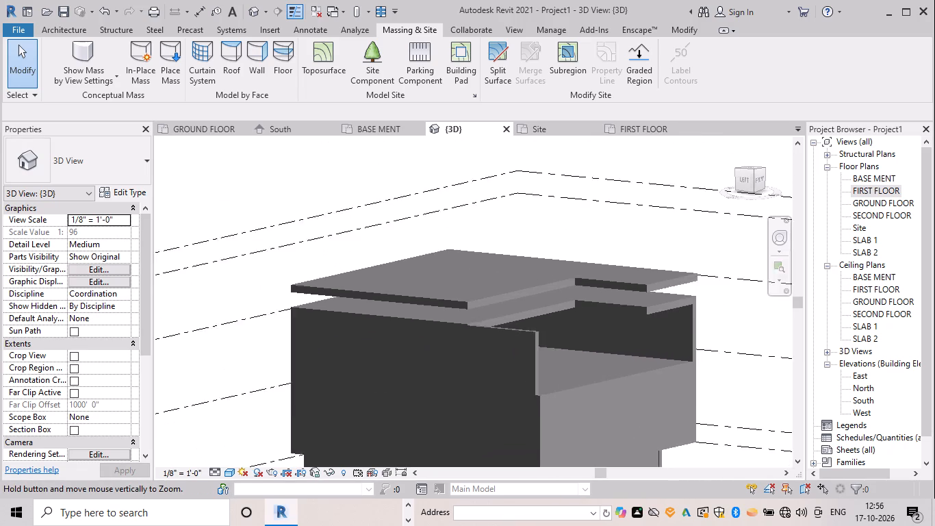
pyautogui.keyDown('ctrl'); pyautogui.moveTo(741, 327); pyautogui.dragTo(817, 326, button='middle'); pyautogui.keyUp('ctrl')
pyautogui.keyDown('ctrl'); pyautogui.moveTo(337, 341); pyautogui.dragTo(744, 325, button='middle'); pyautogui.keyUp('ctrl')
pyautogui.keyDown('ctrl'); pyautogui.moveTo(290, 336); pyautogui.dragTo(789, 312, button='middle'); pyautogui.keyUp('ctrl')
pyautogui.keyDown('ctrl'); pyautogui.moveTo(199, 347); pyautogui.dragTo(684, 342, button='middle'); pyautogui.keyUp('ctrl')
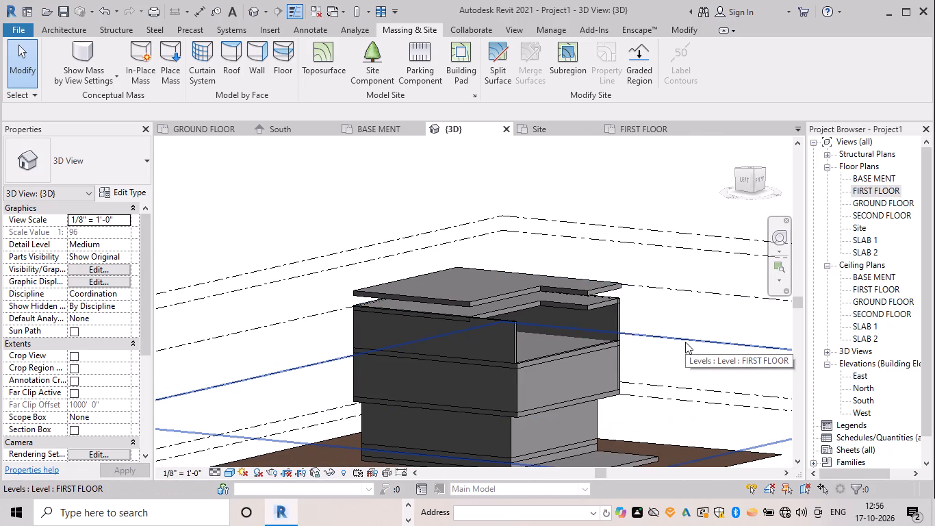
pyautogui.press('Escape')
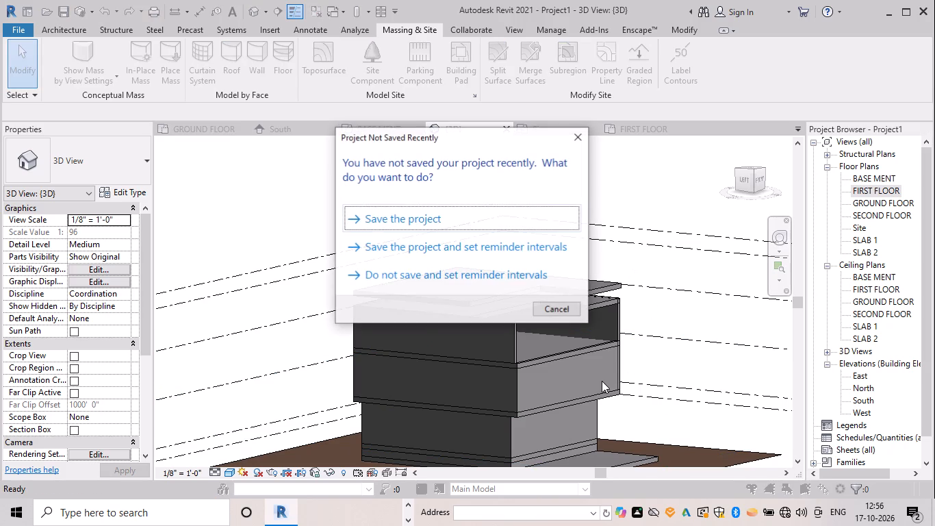
# Save the project as G+2 VILLA in the English-Imperial folder.
pyautogui.scroll(-1, 602, 381)
pyautogui.click(519, 218)
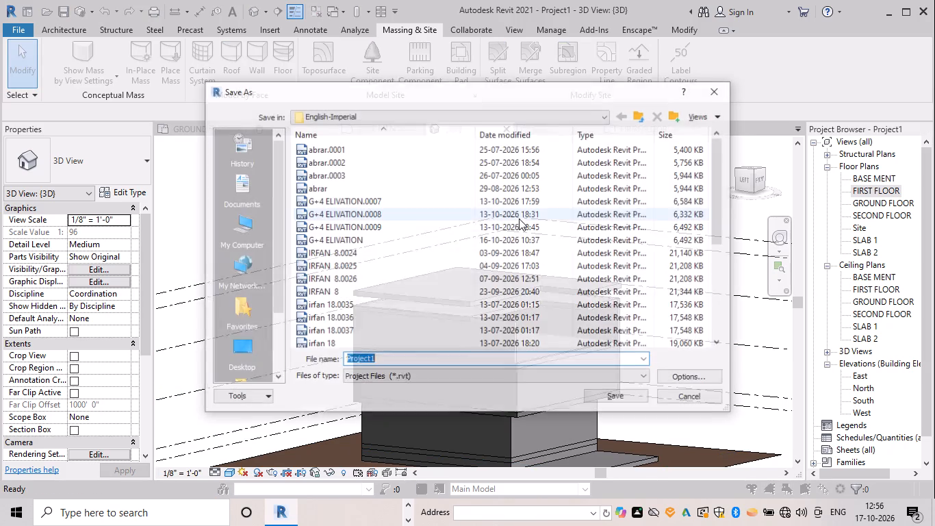
pyautogui.press('BackSpace')
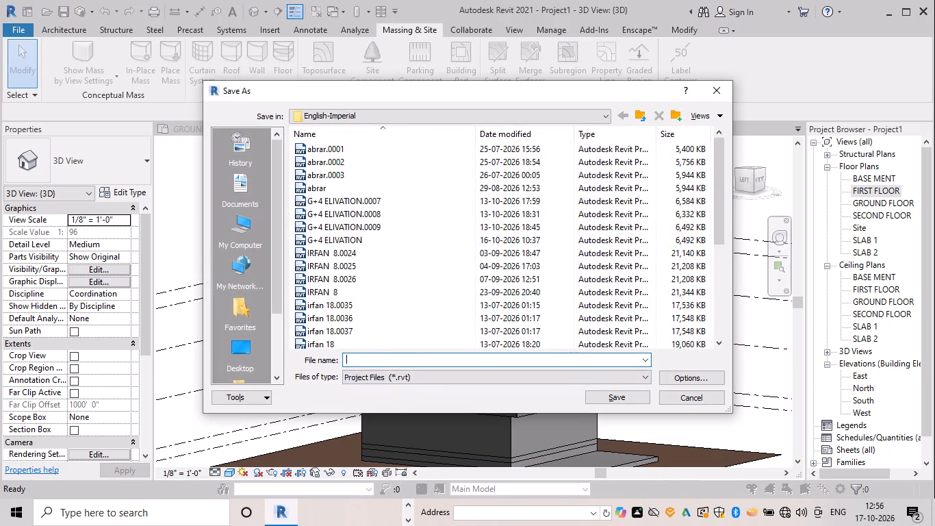
pyautogui.write('G+2')
pyautogui.press('space')
pyautogui.press('i')
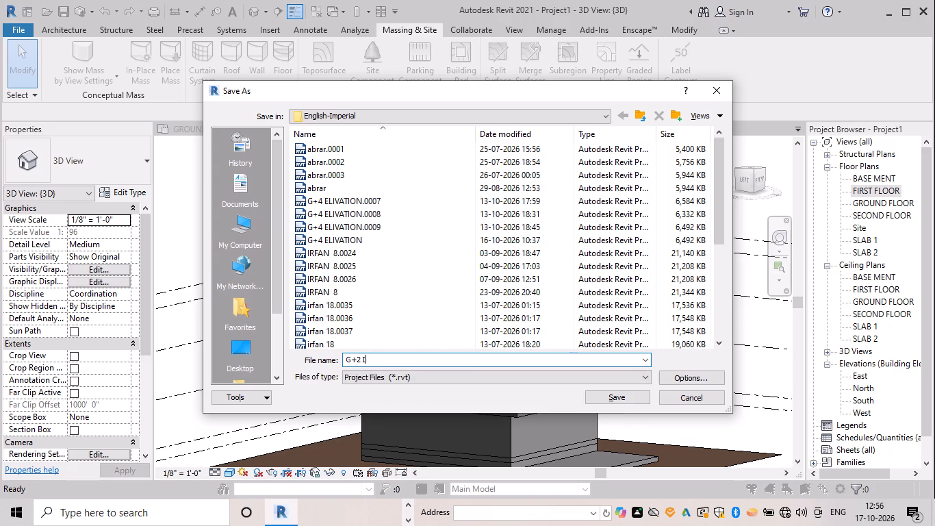
pyautogui.press('BackSpace')
pyautogui.write('VILLA')
pyautogui.press('Return')
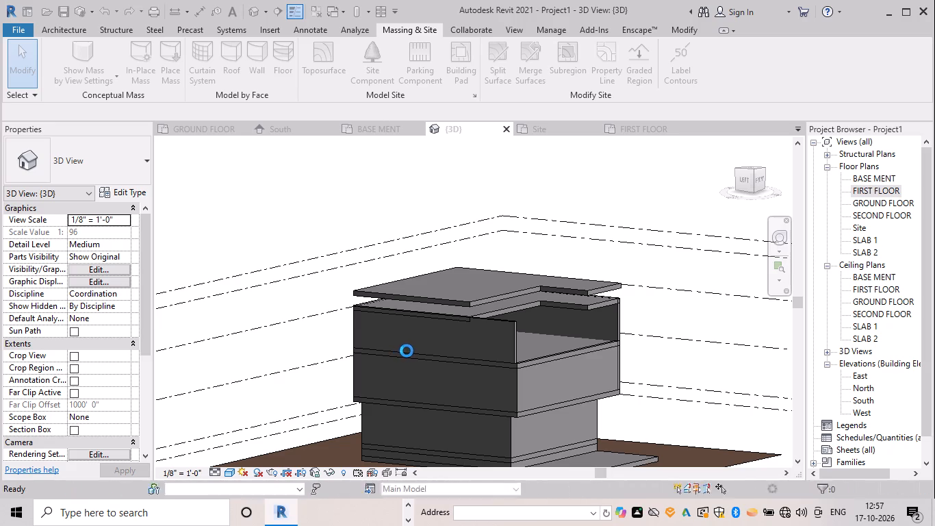
# Draw a 9" wall about 11'-6" long on the SECOND FLOOR plan, running north from the slab's south edge, about 10' from the east wall.
pyautogui.keyDown('shift'); pyautogui.moveTo(578, 349); pyautogui.dragTo(530, 347, button='middle'); pyautogui.keyUp('shift')
pyautogui.doubleClick(868, 216)
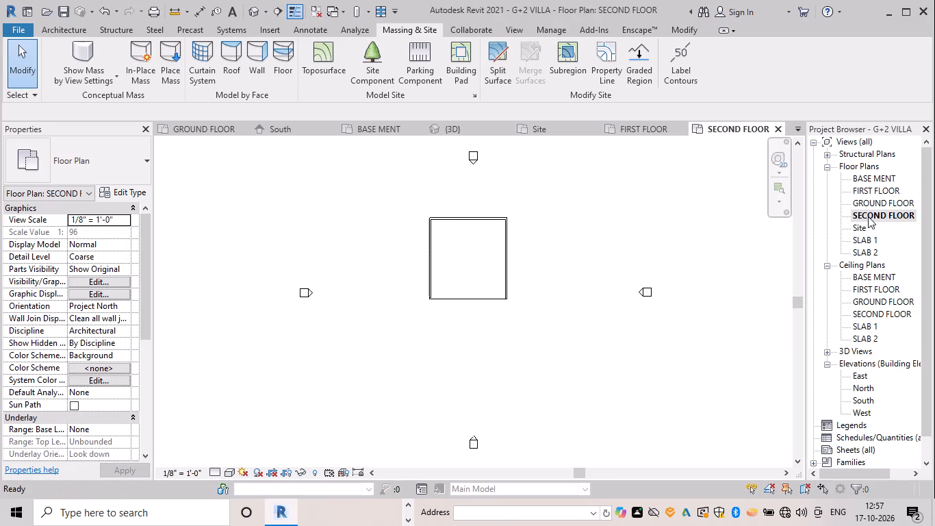
pyautogui.press('Escape')
pyautogui.press('w')
pyautogui.press('a')
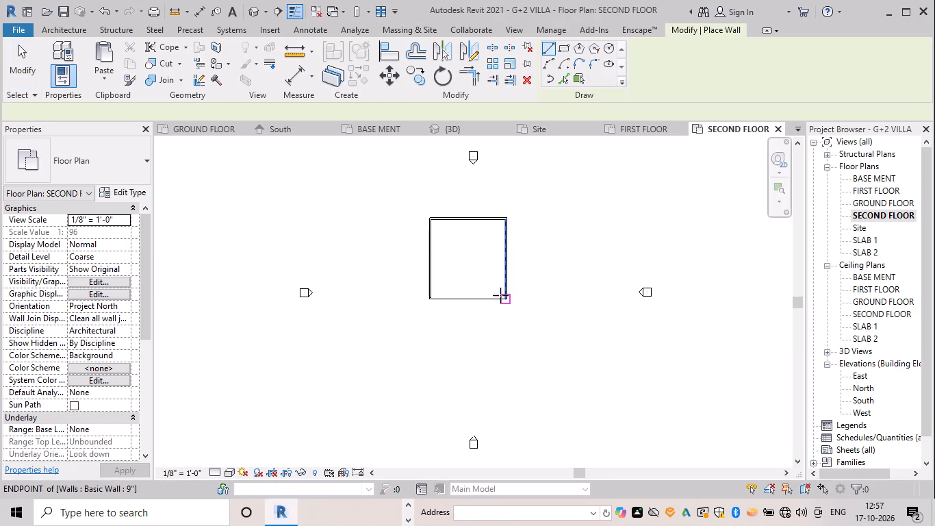
pyautogui.scroll(4, 500, 295)
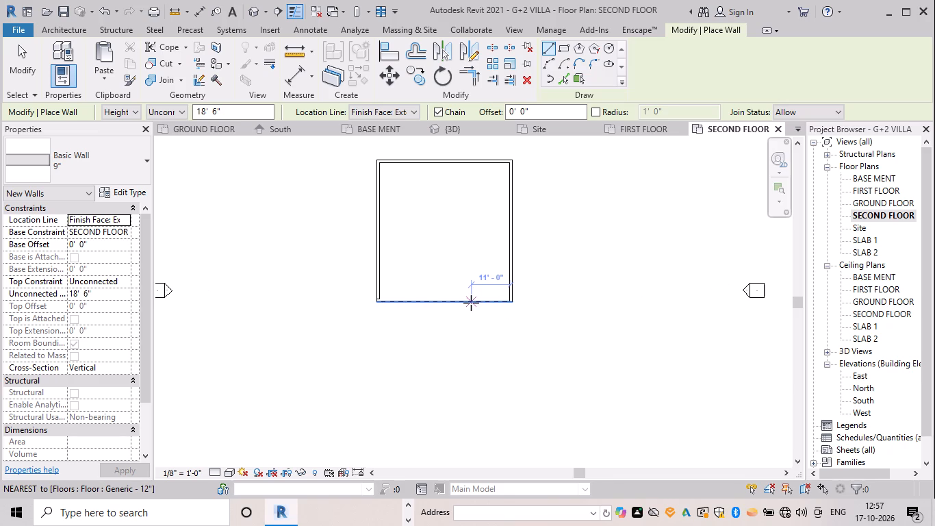
pyautogui.click(475, 301)
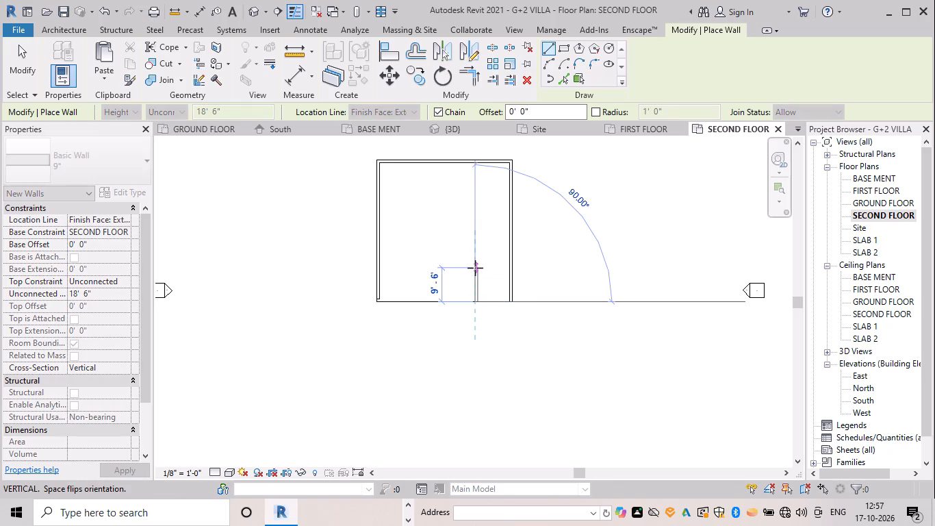
pyautogui.click(477, 260)
pyautogui.press('Escape')
pyautogui.press('Escape')
pyautogui.press('Escape')
pyautogui.press('Escape')
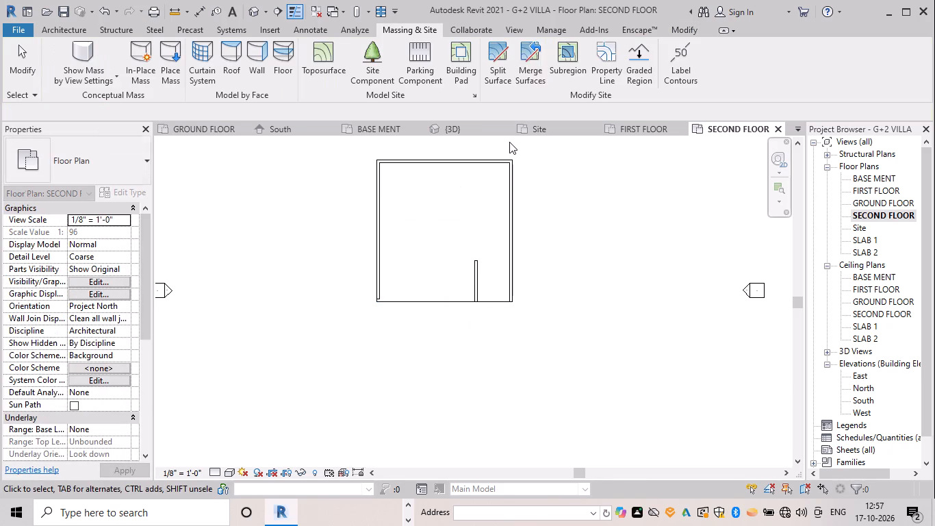
pyautogui.press('Escape')
# Nudge the short second-floor 9" wall west in 3D until its west face lines up with the slab notch's east edge.
pyautogui.click(477, 134)
pyautogui.keyDown('shift'); pyautogui.moveTo(619, 328); pyautogui.dragTo(590, 314, button='middle'); pyautogui.keyUp('shift')
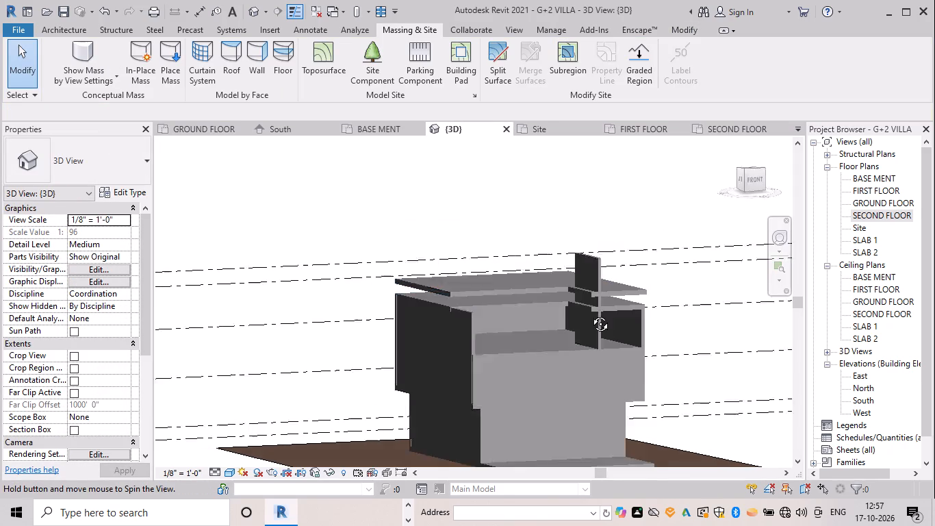
pyautogui.keyDown('shift'); pyautogui.moveTo(590, 314); pyautogui.dragTo(564, 305, button='middle'); pyautogui.keyUp('shift')
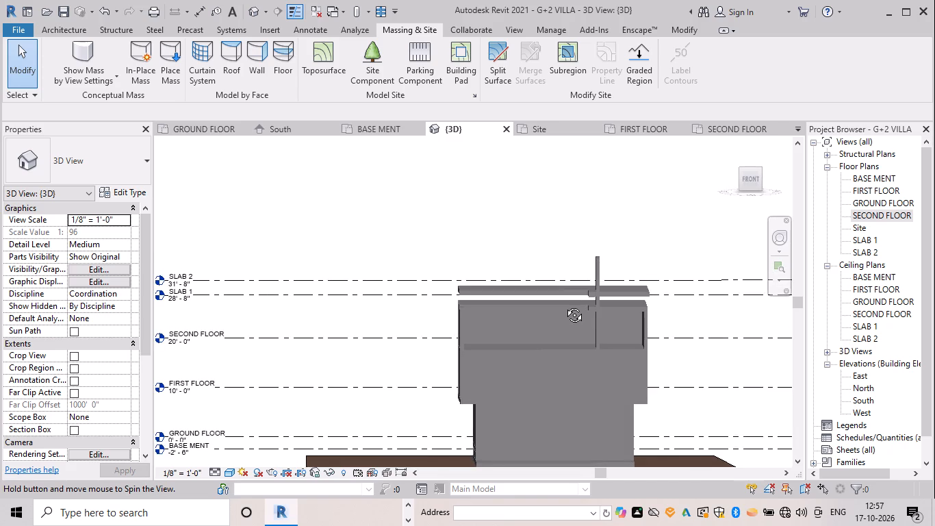
pyautogui.keyDown('shift'); pyautogui.moveTo(564, 305); pyautogui.dragTo(565, 301, button='middle'); pyautogui.keyUp('shift')
pyautogui.click(601, 323)
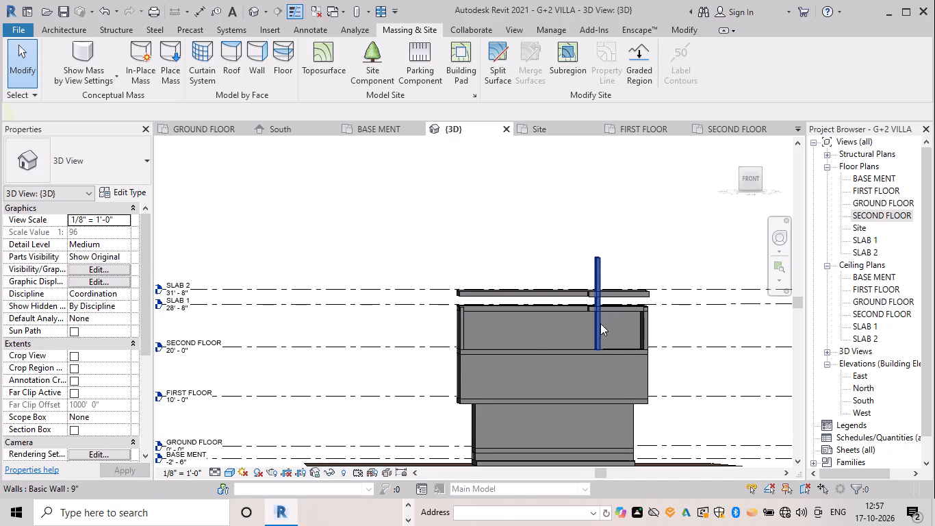
pyautogui.scroll(9, 599, 324)
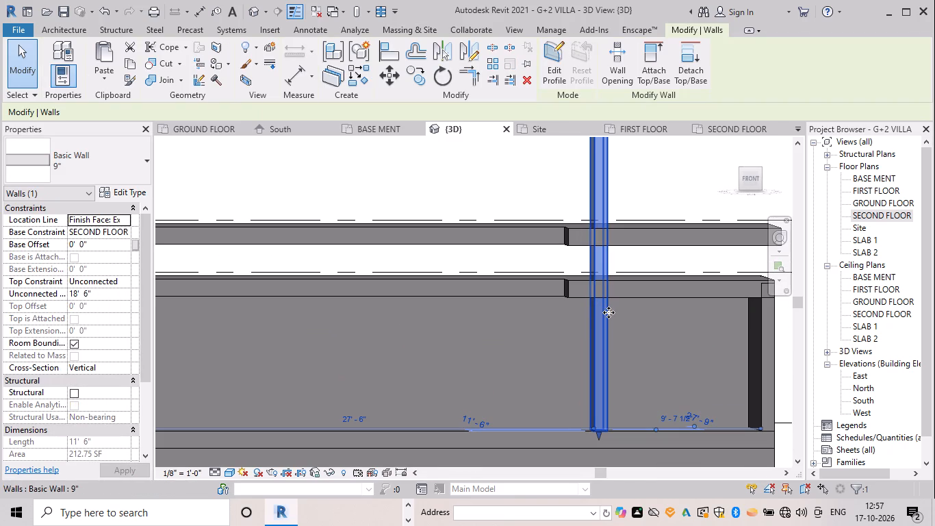
pyautogui.press('Left')
pyautogui.press('Left')
pyautogui.press('Left')
pyautogui.press('Left')
pyautogui.press('Left')
pyautogui.press('Left')
pyautogui.press('Left')
pyautogui.press('Left')
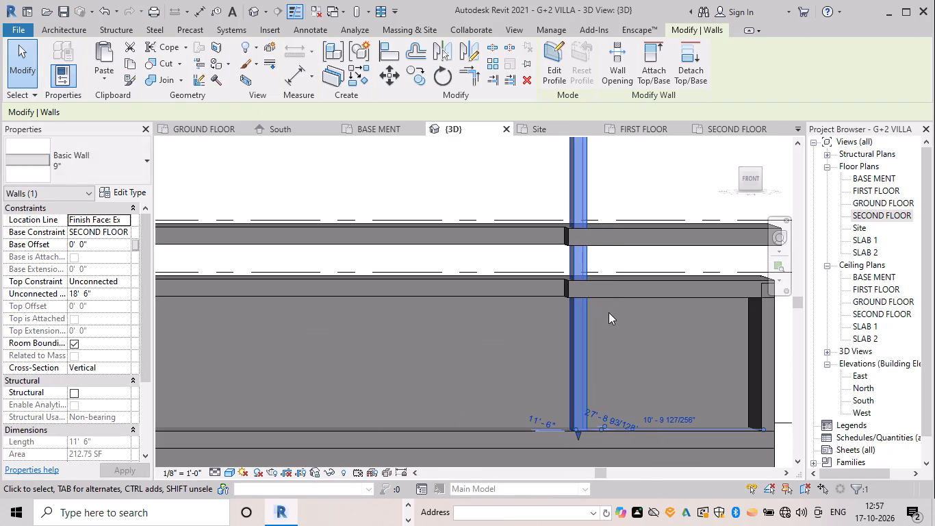
pyautogui.press('Left')
pyautogui.press('Escape')
pyautogui.press('Escape')
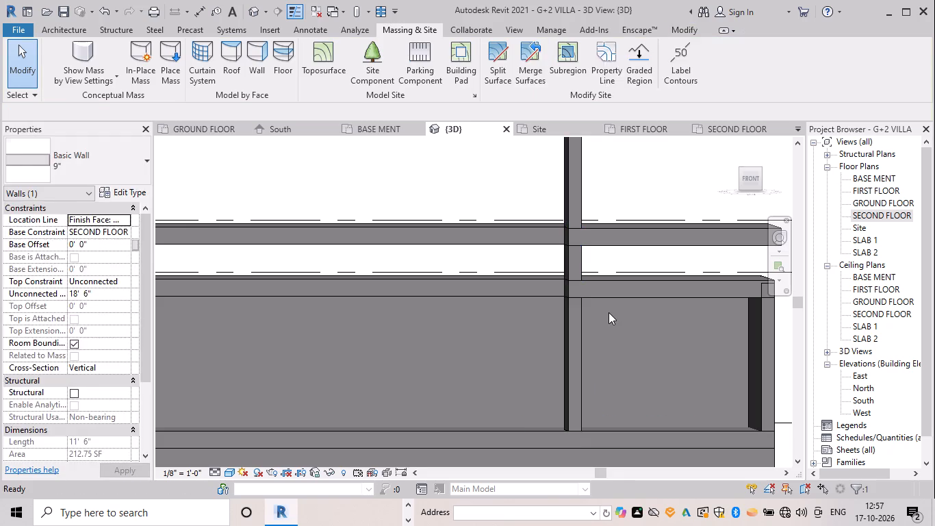
# Lower the top of the short second-floor wall to the top of the SLAB 2 slab, making it 11'-8" high.
pyautogui.scroll(-3, 567, 347)
pyautogui.scroll(-2, 511, 337)
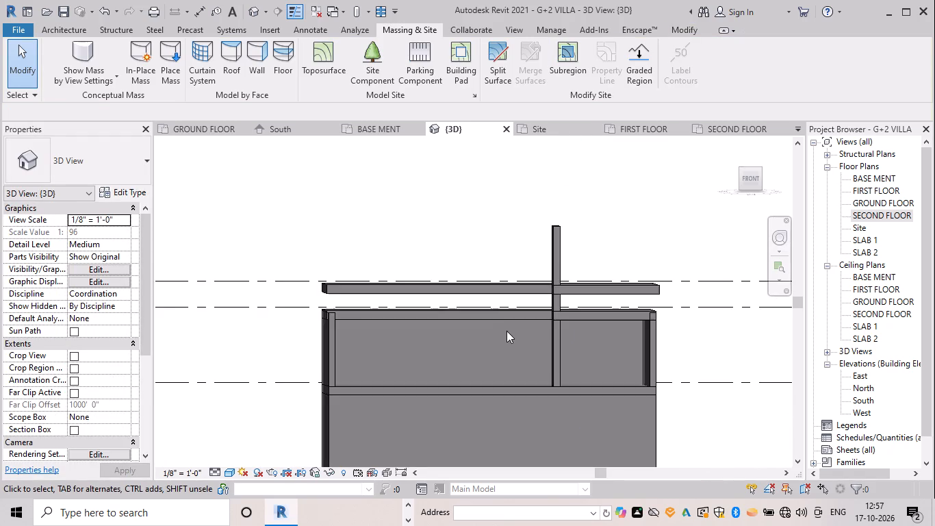
pyautogui.keyDown('shift'); pyautogui.moveTo(507, 331); pyautogui.dragTo(661, 327, button='middle'); pyautogui.keyUp('shift')
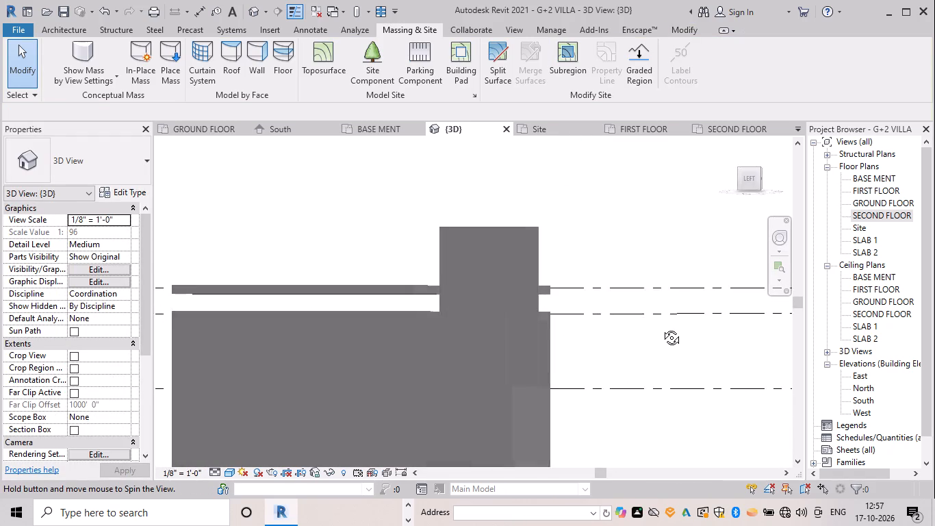
pyautogui.keyDown('shift'); pyautogui.moveTo(661, 327); pyautogui.dragTo(667, 325, button='middle'); pyautogui.keyUp('shift')
pyautogui.click(508, 227)
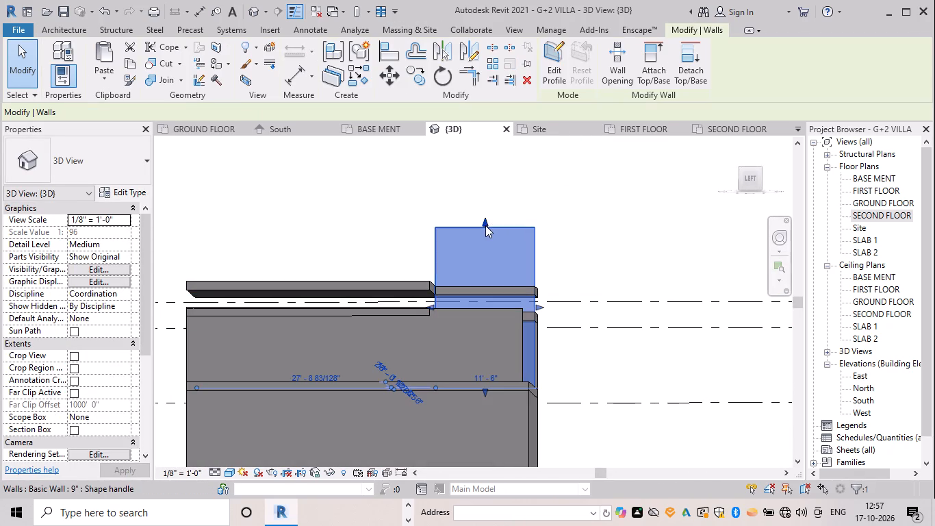
pyautogui.moveTo(483, 221); pyautogui.dragTo(495, 287)
pyautogui.click(558, 231)
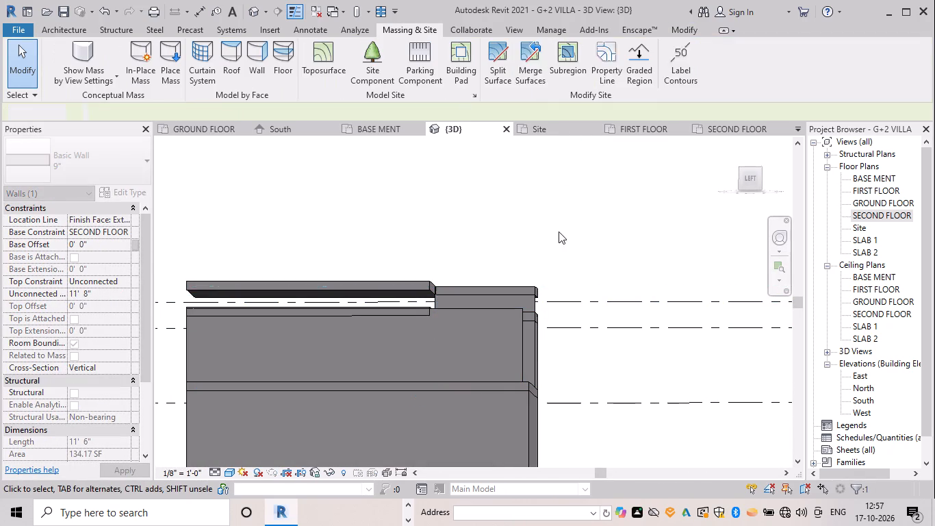
pyautogui.press('Escape')
# Edit the profile of the south first-floor 9" wall, adding a vertical line picked from the short second-floor wall's west face.
pyautogui.scroll(-3, 592, 247)
pyautogui.keyDown('shift'); pyautogui.moveTo(592, 247); pyautogui.dragTo(489, 288, button='middle'); pyautogui.keyUp('shift')
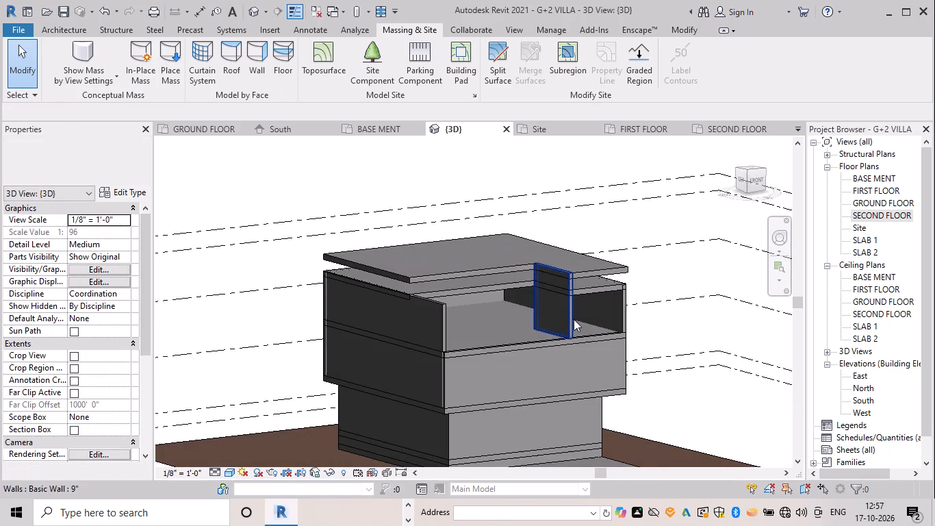
pyautogui.keyDown('shift'); pyautogui.moveTo(574, 319); pyautogui.dragTo(511, 316, button='middle'); pyautogui.keyUp('shift')
pyautogui.scroll(3, 590, 308)
pyautogui.press('Escape')
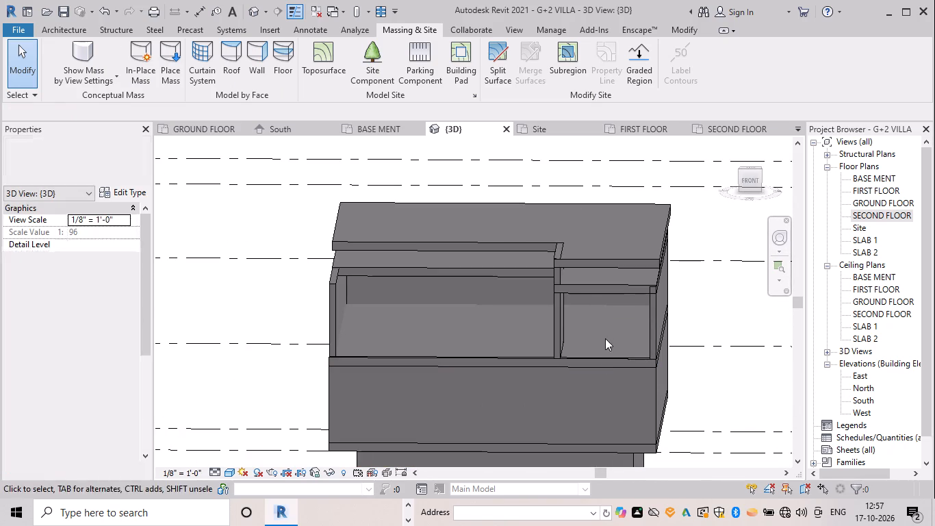
pyautogui.click(648, 412)
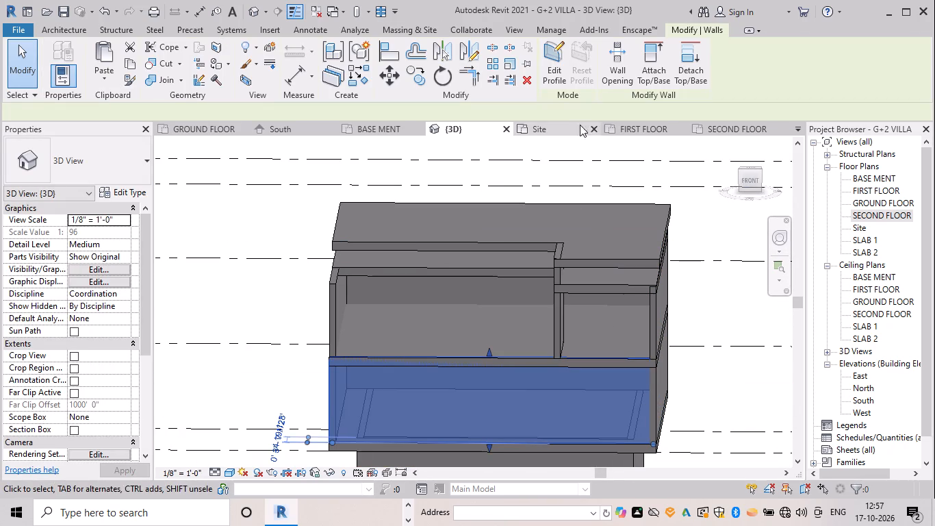
pyautogui.click(553, 71)
pyautogui.scroll(-3, 602, 351)
pyautogui.keyDown('shift'); pyautogui.moveTo(595, 360); pyautogui.dragTo(593, 301, button='middle'); pyautogui.keyUp('shift')
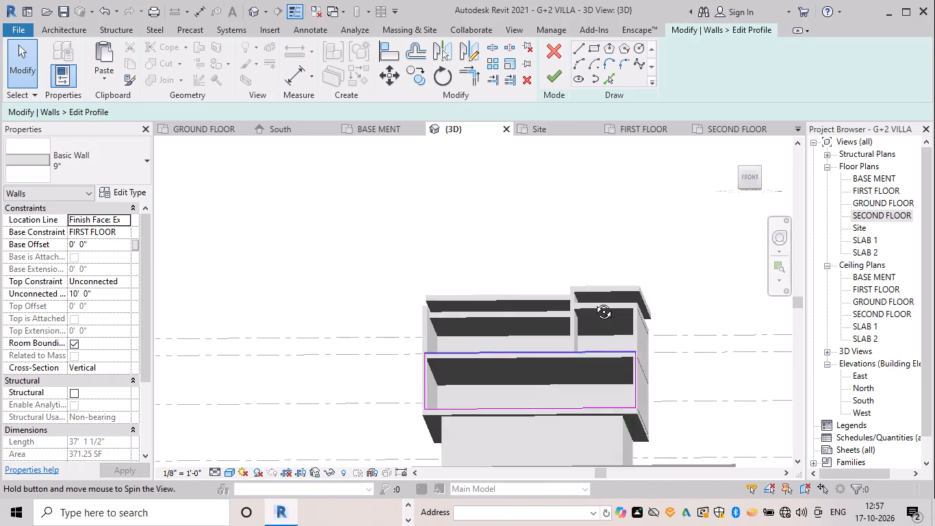
pyautogui.keyDown('shift'); pyautogui.moveTo(593, 301); pyautogui.dragTo(599, 338, button='middle'); pyautogui.keyUp('shift')
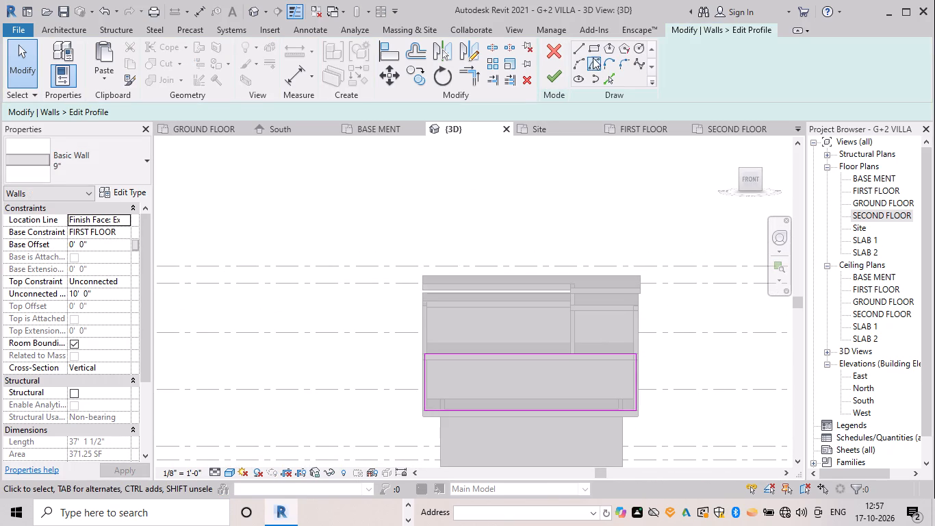
pyautogui.click(610, 81)
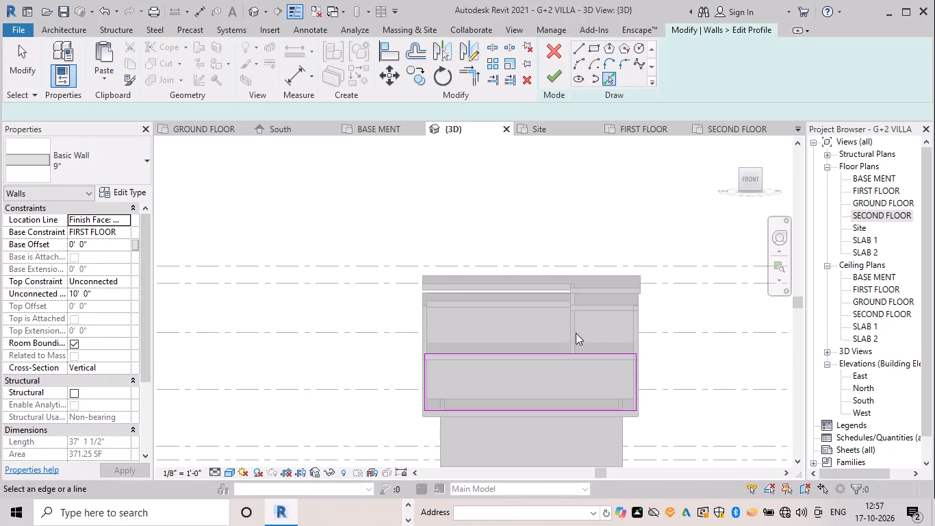
pyautogui.scroll(4, 576, 345)
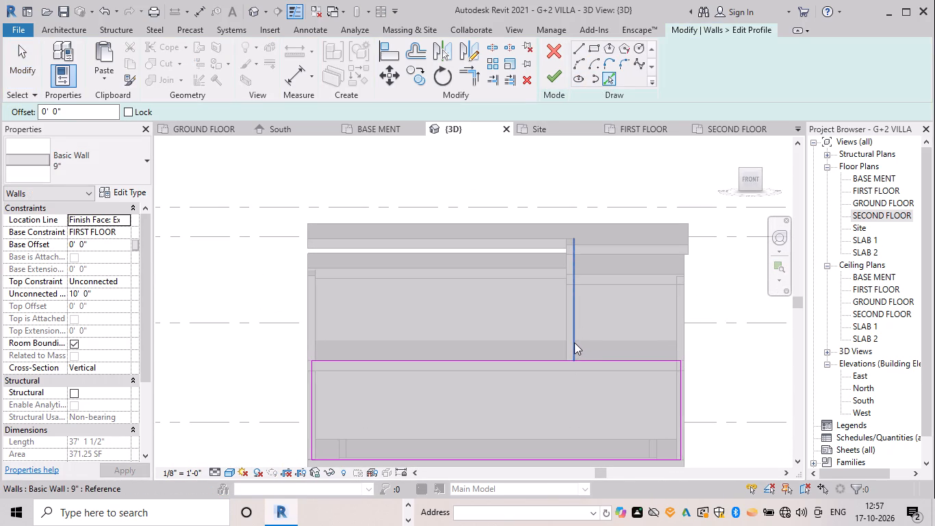
pyautogui.click(565, 346)
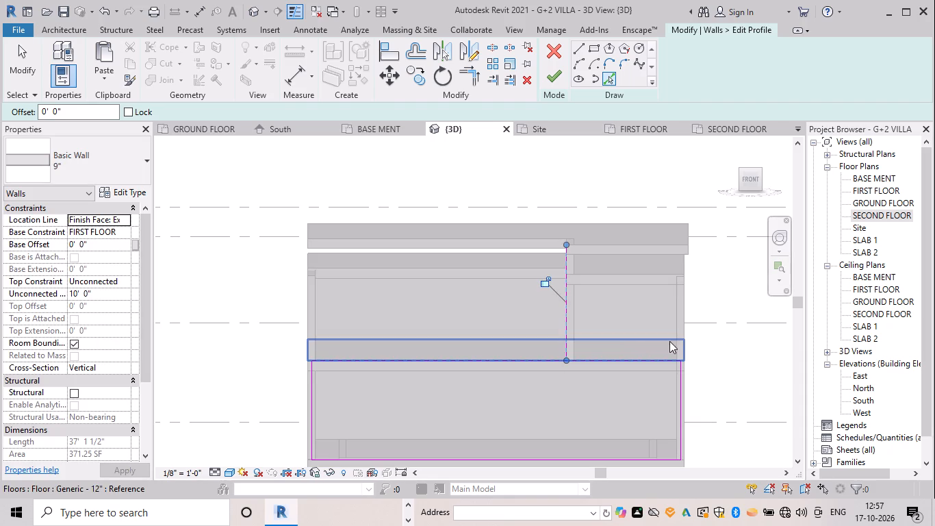
# Sketch the south wall profile's raised top line from the vertical line to the slab's east end, plus an 11'-8" vertical line at the wall's east end.
pyautogui.scroll(4, 682, 362)
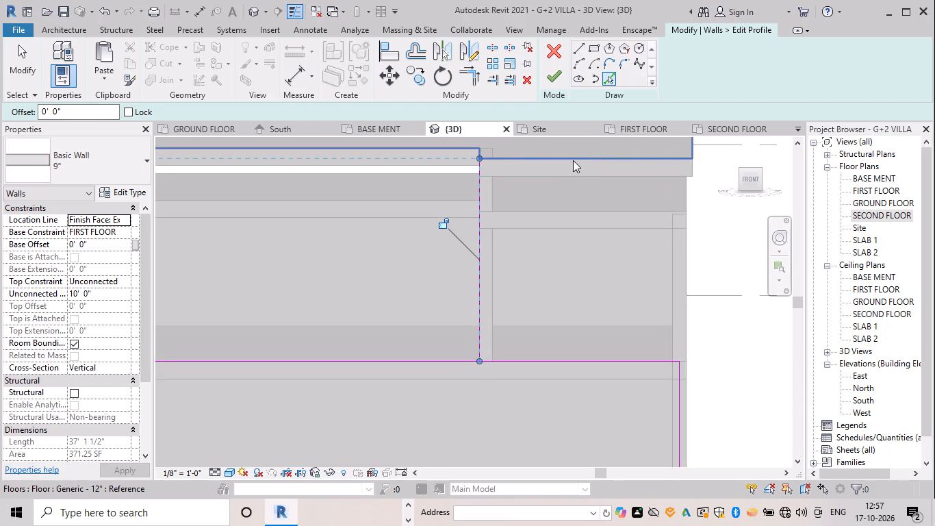
pyautogui.moveTo(585, 43); pyautogui.dragTo(586, 53)
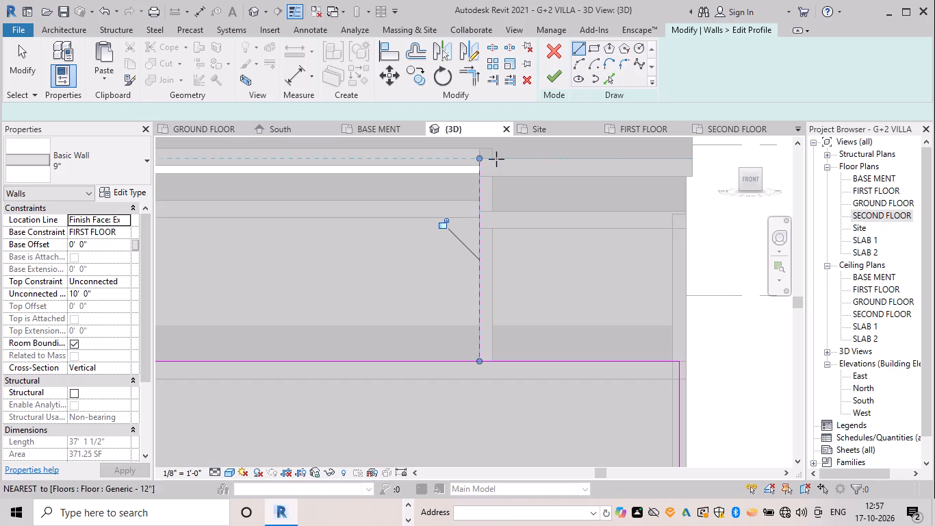
pyautogui.moveTo(481, 158); pyautogui.dragTo(556, 157)
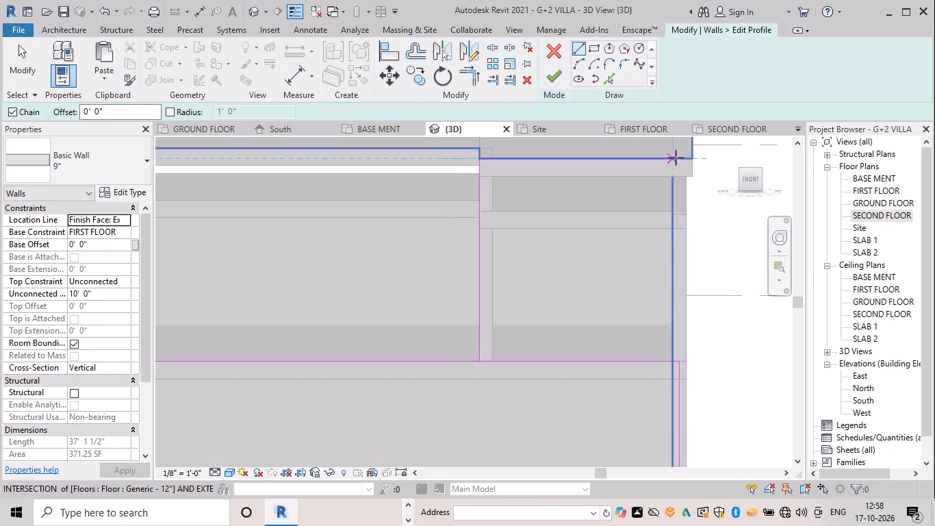
pyautogui.click(690, 160)
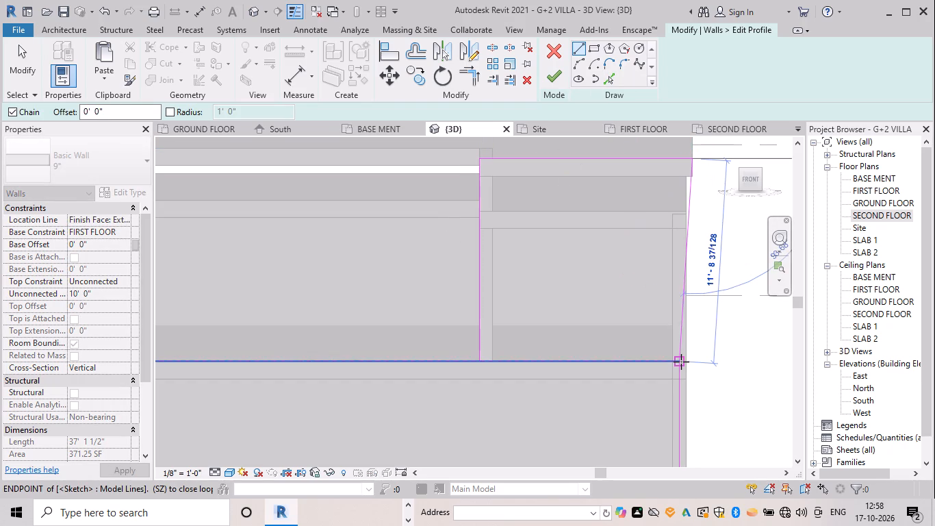
pyautogui.press('Escape')
pyautogui.moveTo(678, 360); pyautogui.dragTo(679, 353)
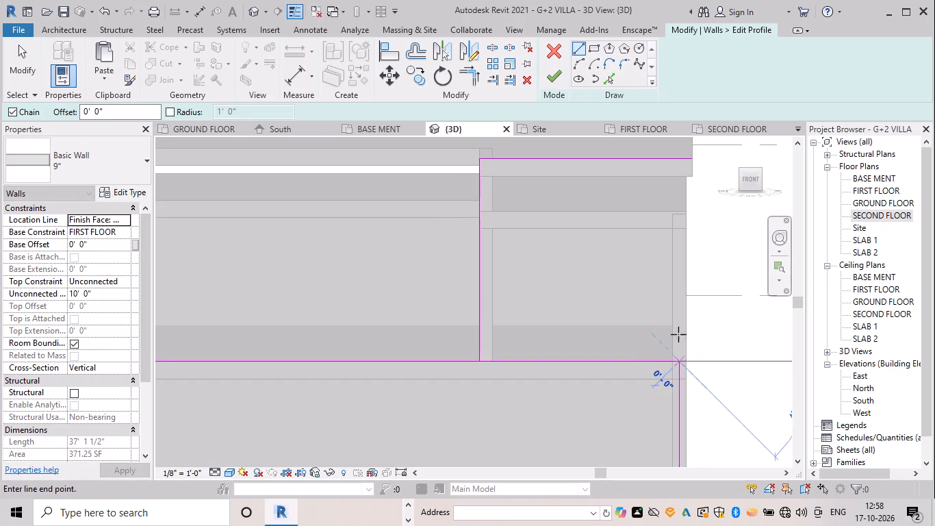
pyautogui.click(677, 164)
pyautogui.press('Escape')
pyautogui.press('Escape')
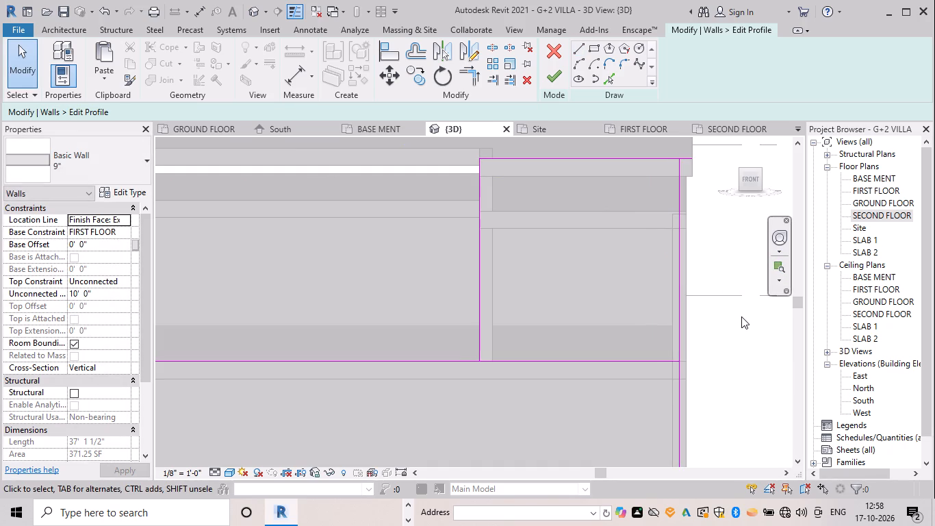
# Trim the sketch lines into a closed L-shaped outline with the raised part at the southeast bay, and finish the south wall's profile.
pyautogui.press('t')
pyautogui.press('r')
pyautogui.click(679, 179)
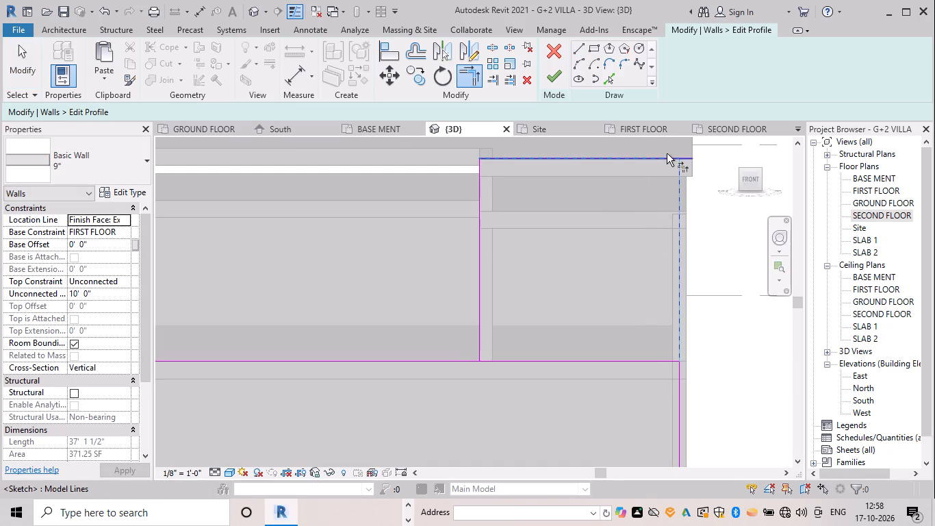
pyautogui.moveTo(667, 155); pyautogui.dragTo(668, 161)
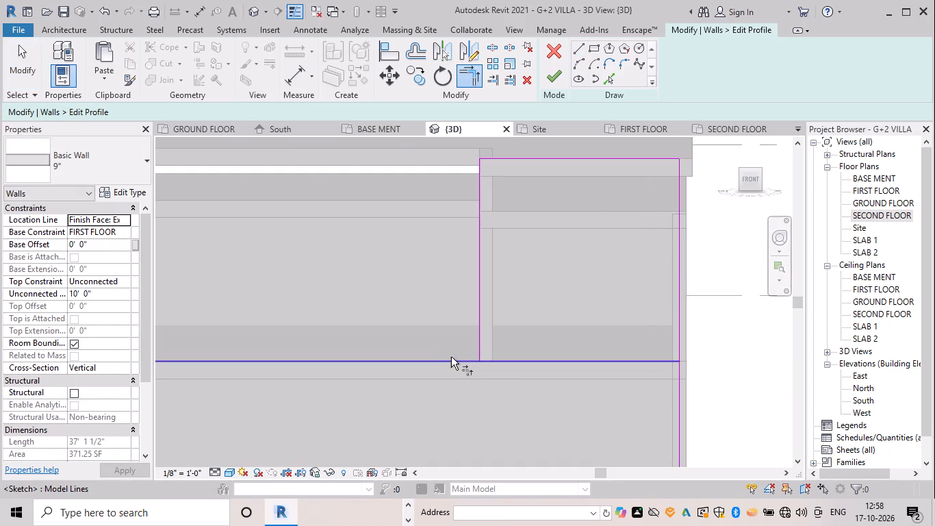
pyautogui.moveTo(451, 357); pyautogui.dragTo(464, 353)
pyautogui.click(481, 336)
pyautogui.scroll(-4, 716, 368)
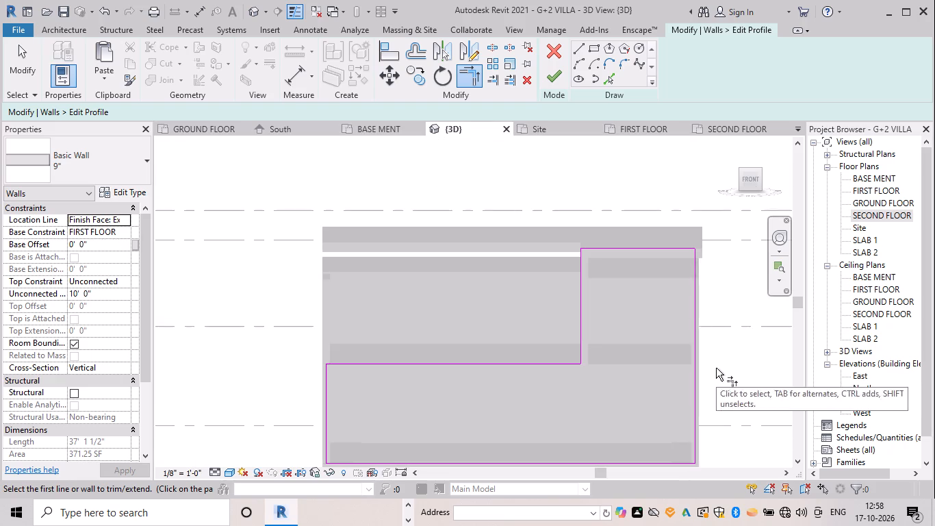
pyautogui.click(552, 81)
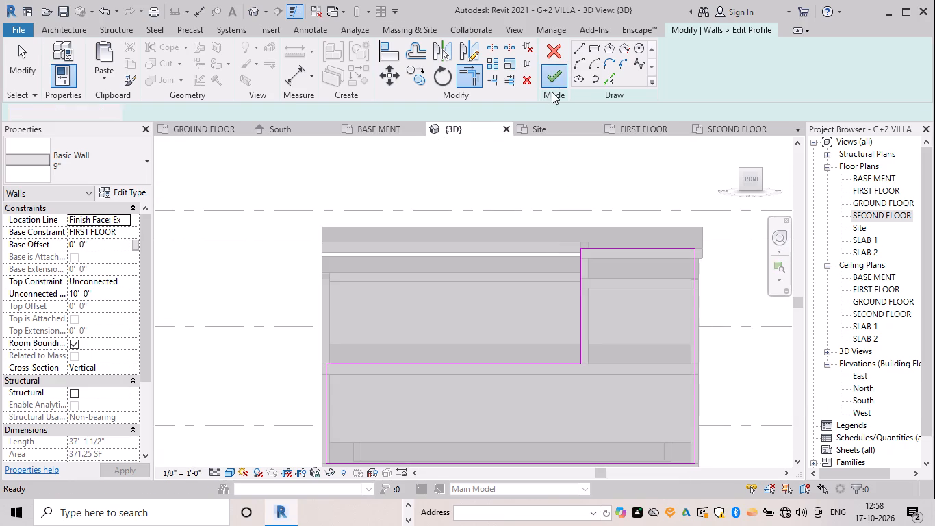
pyautogui.press('Escape')
# Examine the reshaped south wall and the second-floor southeast bay in 3D from several sides.
pyautogui.scroll(-2, 655, 307)
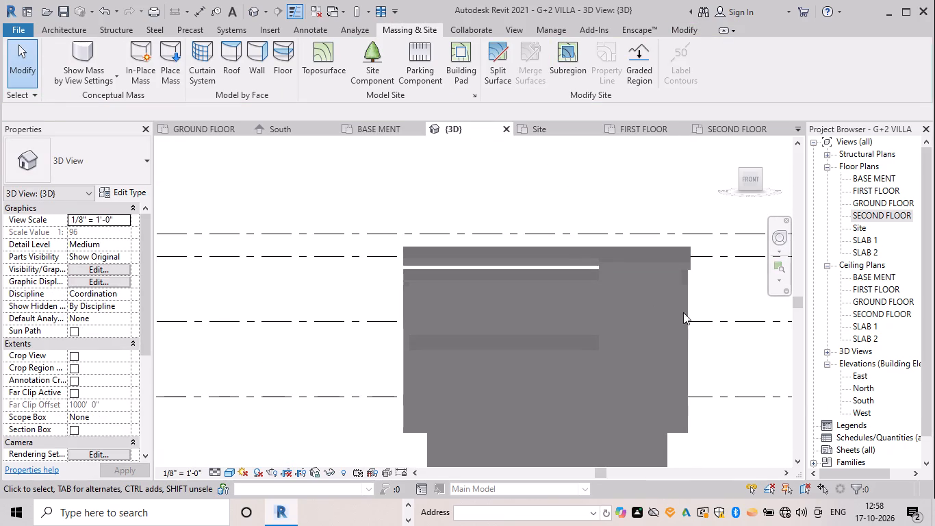
pyautogui.keyDown('shift'); pyautogui.moveTo(699, 310); pyautogui.dragTo(627, 316, button='middle'); pyautogui.keyUp('shift')
pyautogui.scroll(4, 627, 298)
pyautogui.scroll(1, 684, 277)
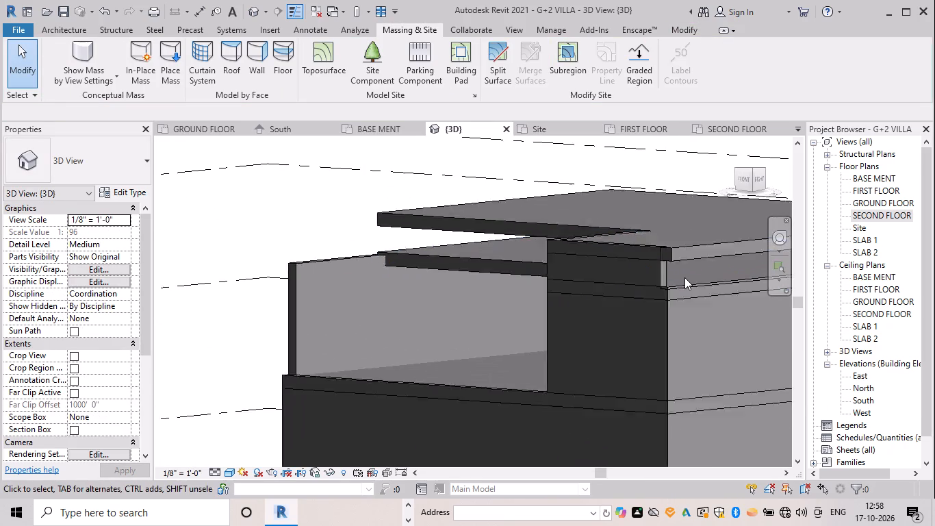
pyautogui.scroll(2, 684, 277)
pyautogui.press('Escape')
pyautogui.scroll(-5, 611, 365)
pyautogui.keyDown('shift'); pyautogui.moveTo(522, 358); pyautogui.dragTo(634, 340, button='middle'); pyautogui.keyUp('shift')
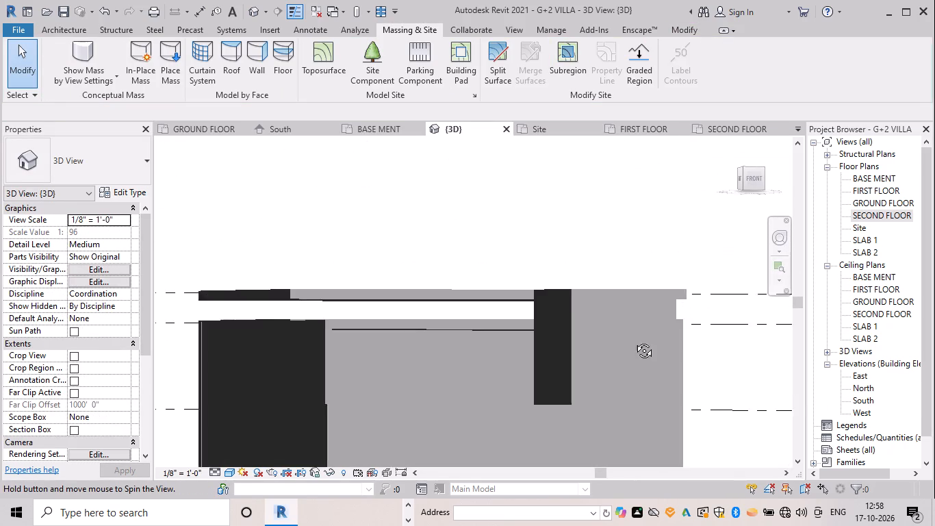
pyautogui.keyDown('shift'); pyautogui.moveTo(634, 340); pyautogui.dragTo(639, 341, button='middle'); pyautogui.keyUp('shift')
pyautogui.scroll(-4, 613, 351)
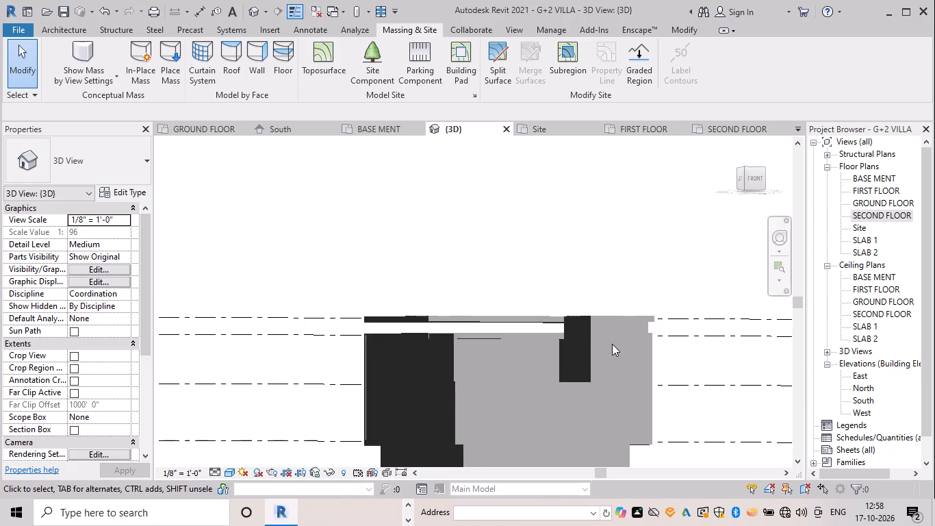
pyautogui.keyDown('shift'); pyautogui.moveTo(611, 329); pyautogui.dragTo(605, 401, button='middle'); pyautogui.keyUp('shift')
pyautogui.moveTo(546, 349); pyautogui.dragTo(560, 299, button='middle')
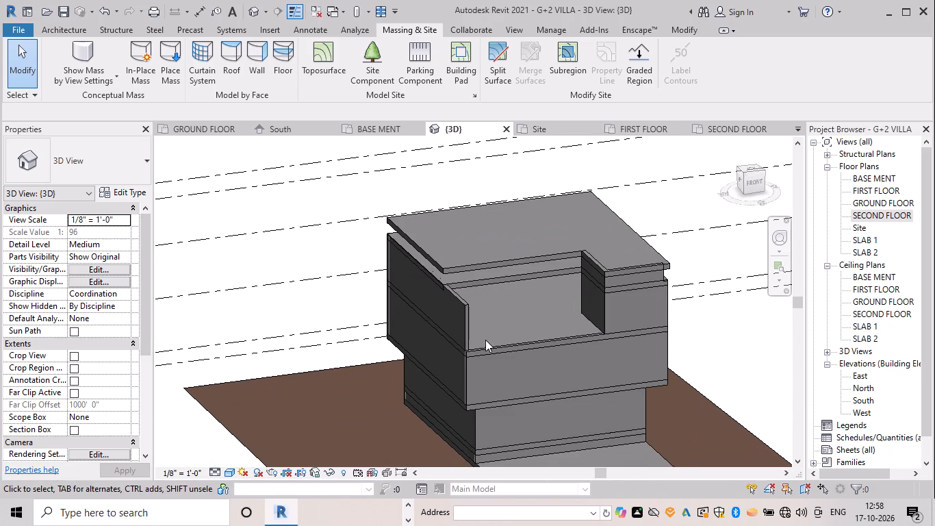
# Edit the profile of the west 9" wall, drawing a vertical line about 8'-11" down from its top edge at the slab notch.
pyautogui.keyDown('shift'); pyautogui.moveTo(491, 318); pyautogui.dragTo(650, 285, button='middle'); pyautogui.keyUp('shift')
pyautogui.keyDown('shift'); pyautogui.moveTo(651, 284); pyautogui.dragTo(626, 256, button='middle'); pyautogui.keyUp('shift')
pyautogui.click(577, 292)
pyautogui.click(549, 78)
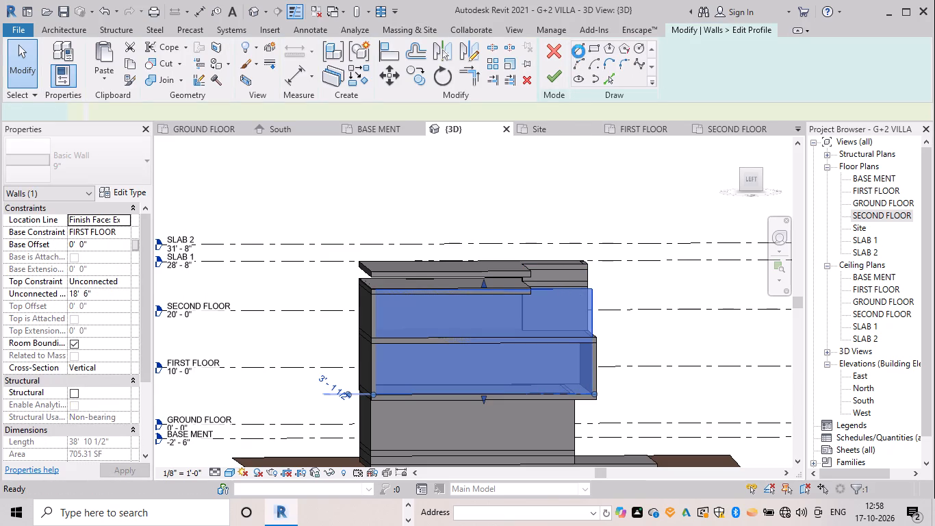
pyautogui.click(576, 45)
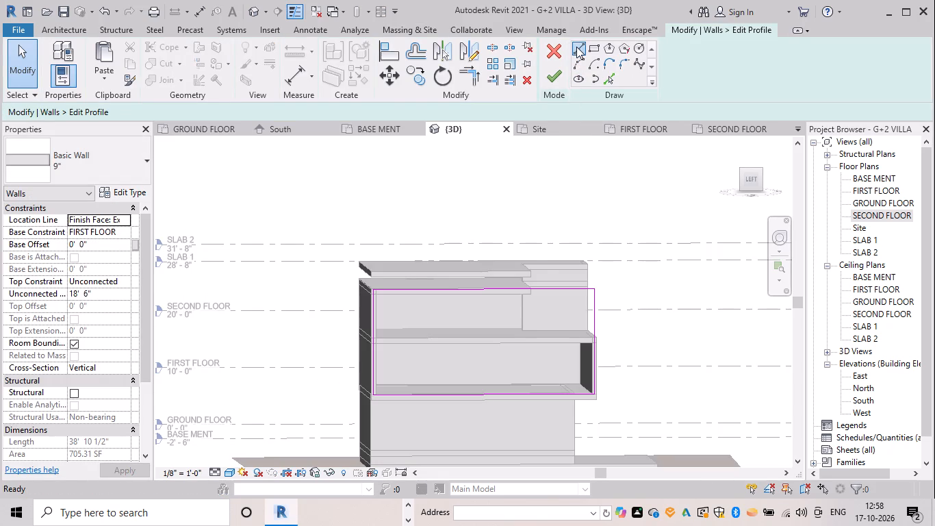
pyautogui.keyDown('shift'); pyautogui.middleClick(535, 266); pyautogui.keyUp('shift')
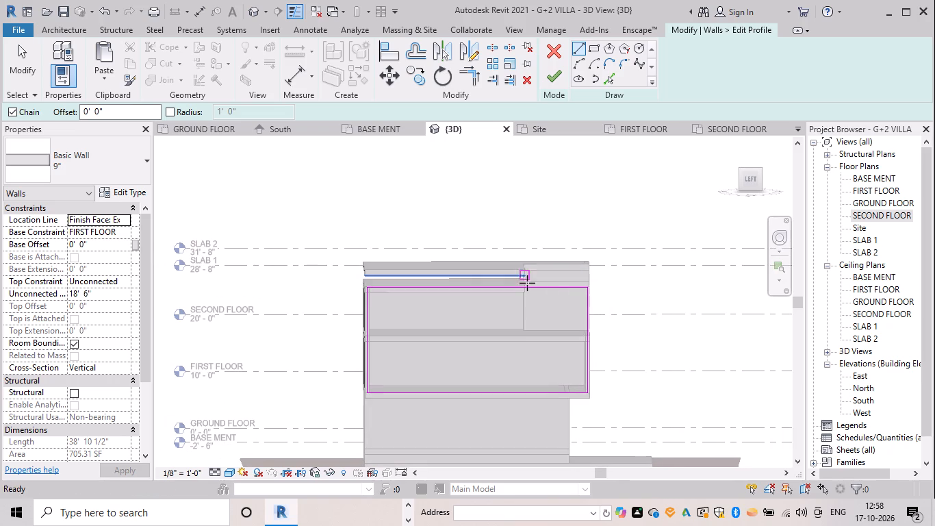
pyautogui.scroll(9, 528, 290)
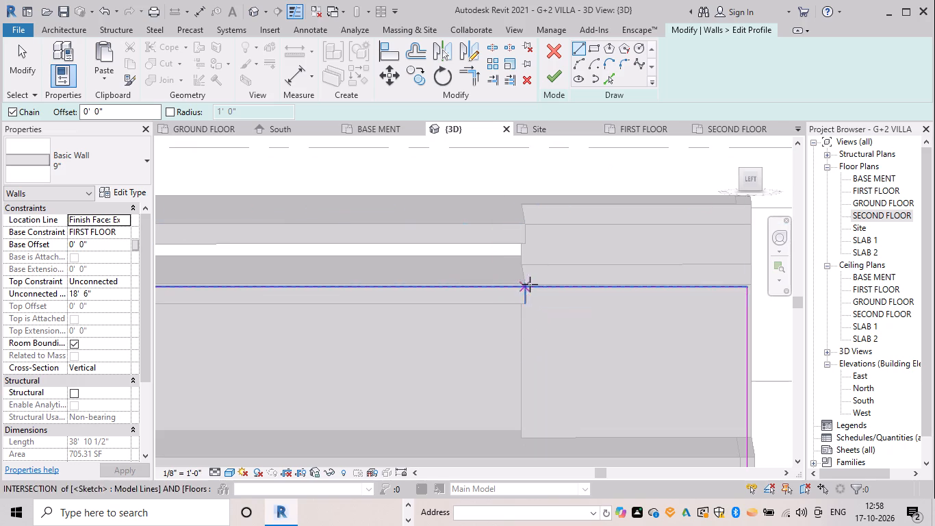
pyautogui.moveTo(524, 288); pyautogui.dragTo(522, 301)
pyautogui.scroll(-1, 527, 368)
pyautogui.moveTo(526, 365); pyautogui.dragTo(494, 197, button='middle')
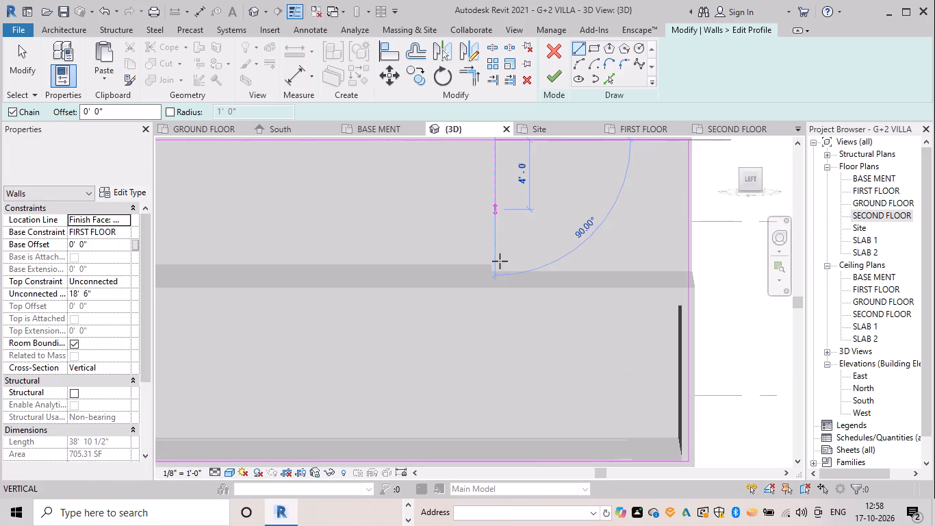
pyautogui.scroll(-4, 508, 325)
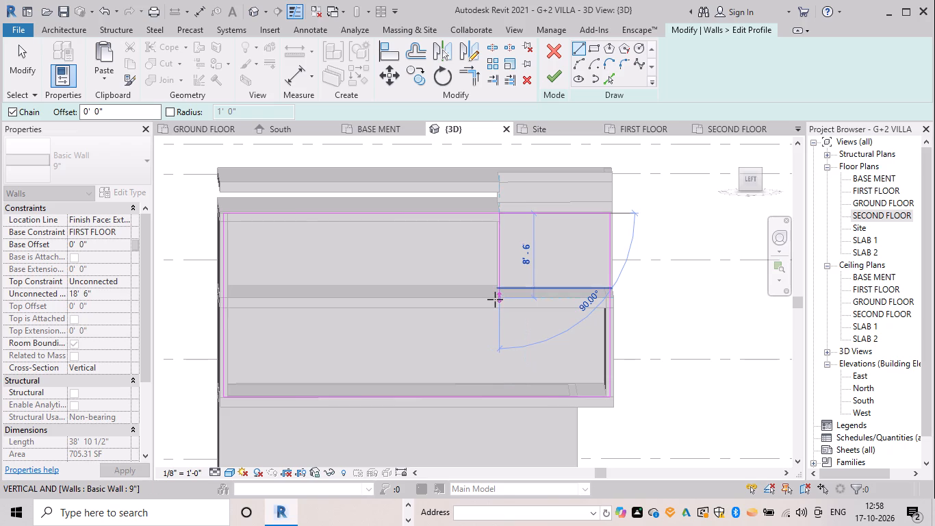
pyautogui.scroll(9, 497, 304)
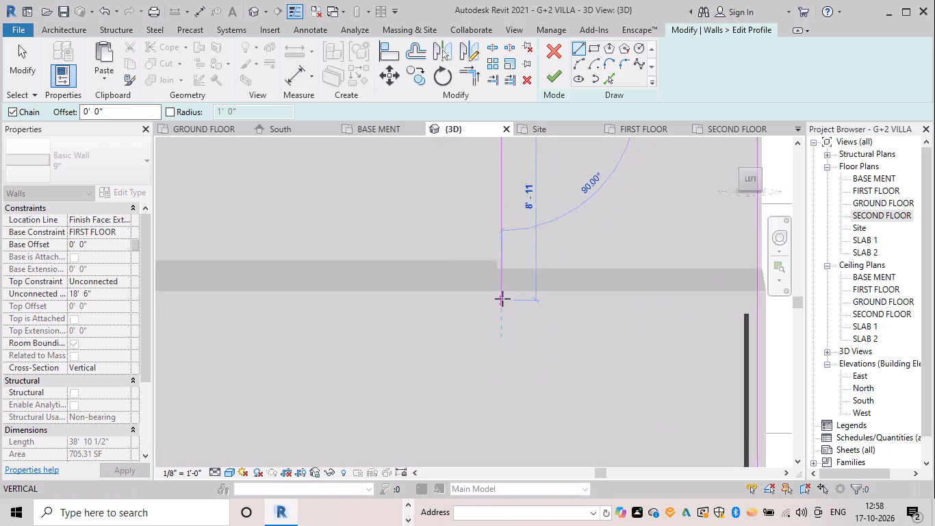
pyautogui.click(502, 299)
pyautogui.press('Escape')
# Draw a horizontal profile line about 27'-9" long from the new vertical line's lower end to the west wall's north edge.
pyautogui.scroll(-5, 595, 253)
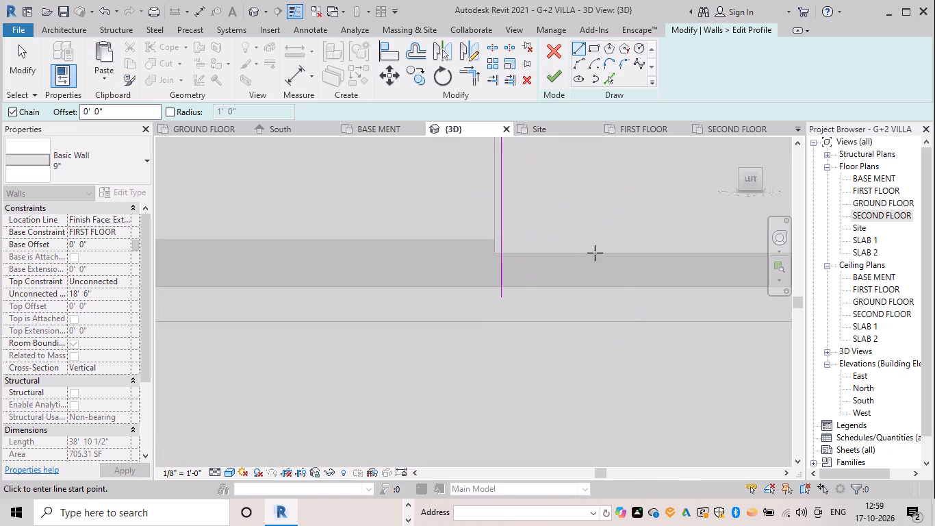
pyautogui.scroll(-4, 595, 255)
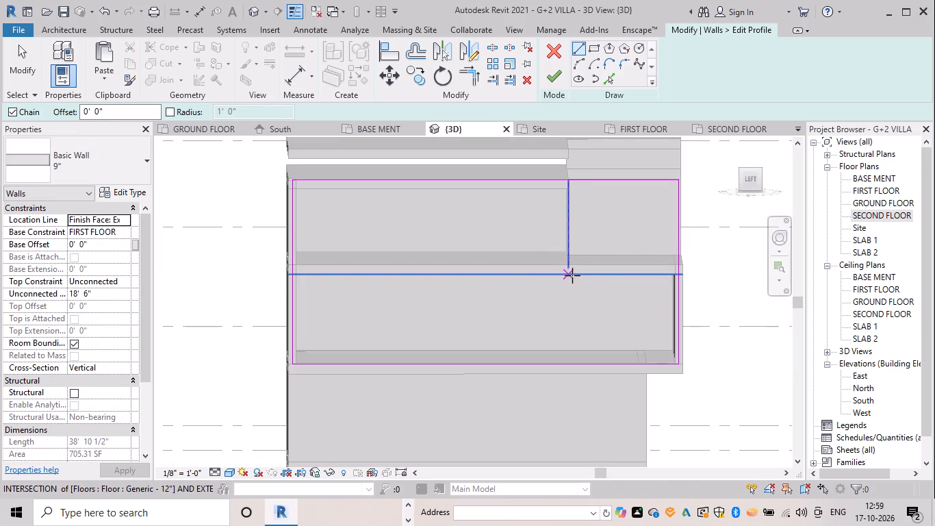
pyautogui.moveTo(570, 271); pyautogui.dragTo(533, 281)
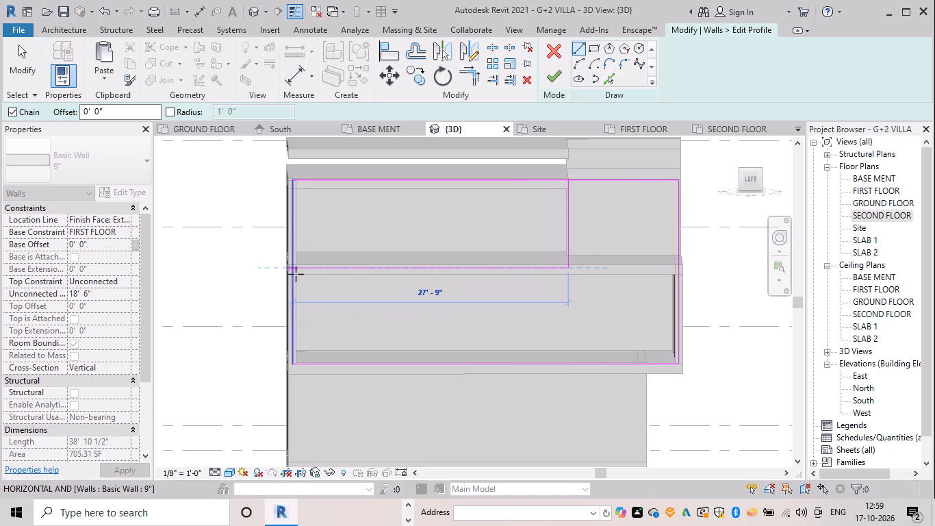
pyautogui.click(296, 274)
pyautogui.press('Escape')
pyautogui.press('Escape')
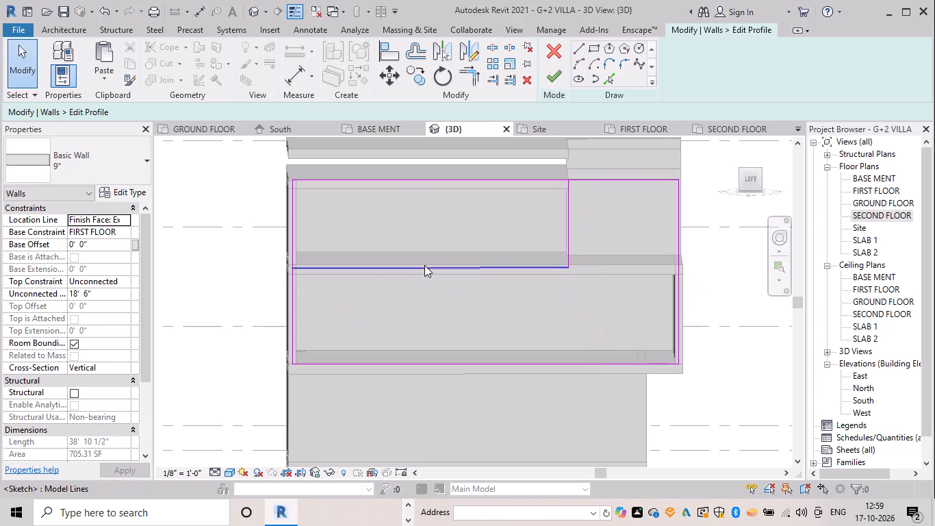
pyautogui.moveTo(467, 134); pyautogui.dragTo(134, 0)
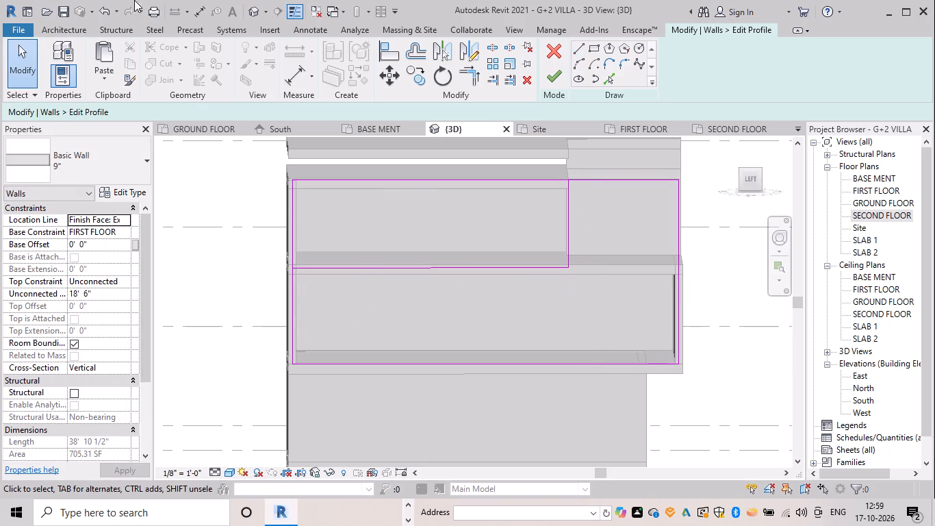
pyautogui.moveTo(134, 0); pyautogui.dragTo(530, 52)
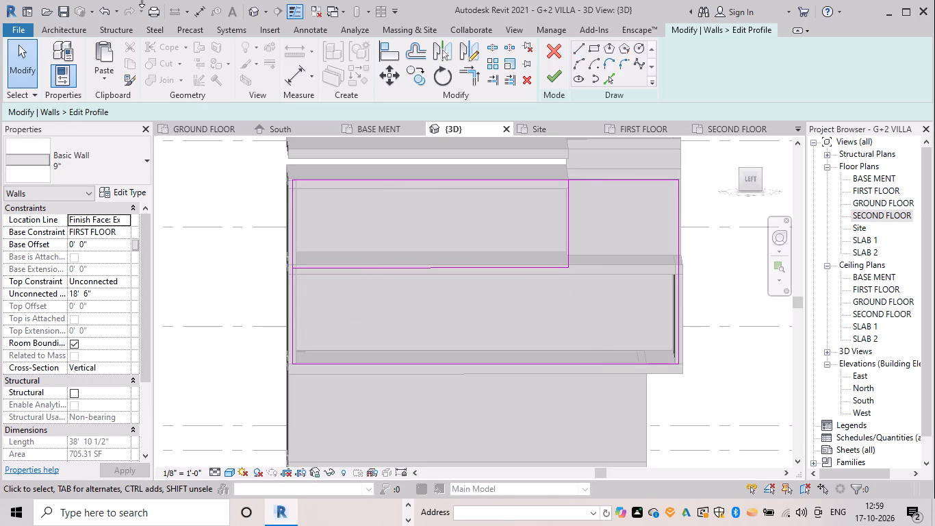
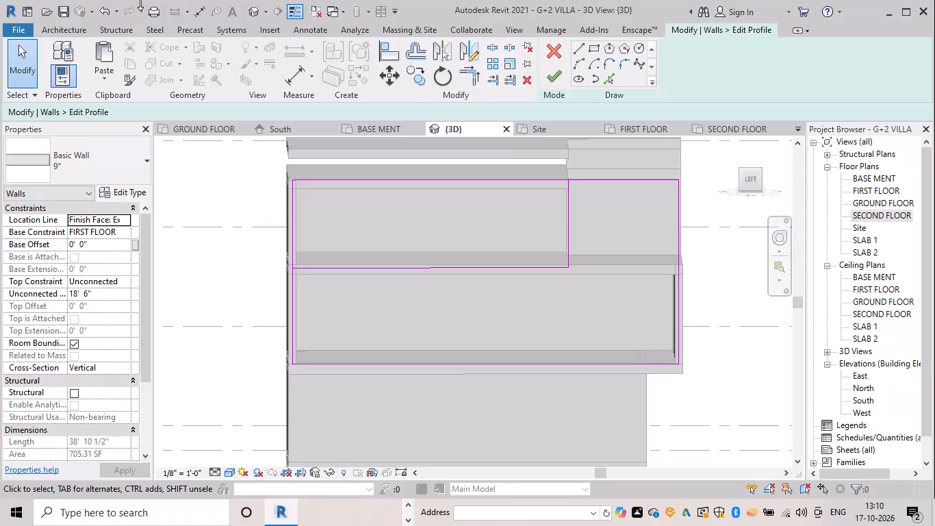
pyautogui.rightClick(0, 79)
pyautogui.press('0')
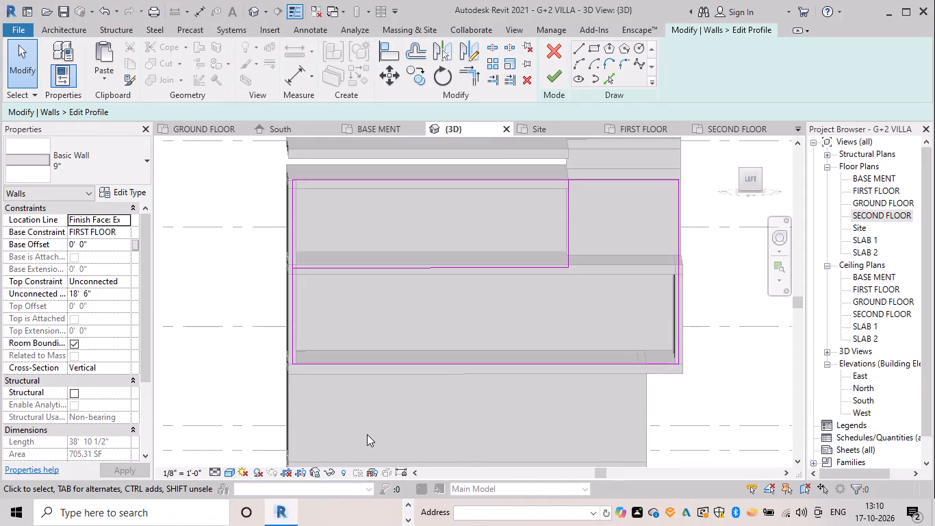
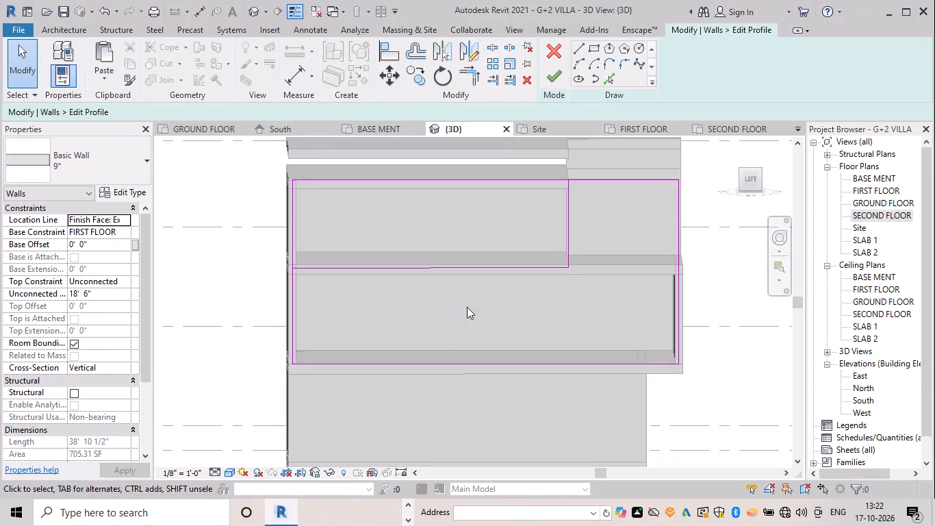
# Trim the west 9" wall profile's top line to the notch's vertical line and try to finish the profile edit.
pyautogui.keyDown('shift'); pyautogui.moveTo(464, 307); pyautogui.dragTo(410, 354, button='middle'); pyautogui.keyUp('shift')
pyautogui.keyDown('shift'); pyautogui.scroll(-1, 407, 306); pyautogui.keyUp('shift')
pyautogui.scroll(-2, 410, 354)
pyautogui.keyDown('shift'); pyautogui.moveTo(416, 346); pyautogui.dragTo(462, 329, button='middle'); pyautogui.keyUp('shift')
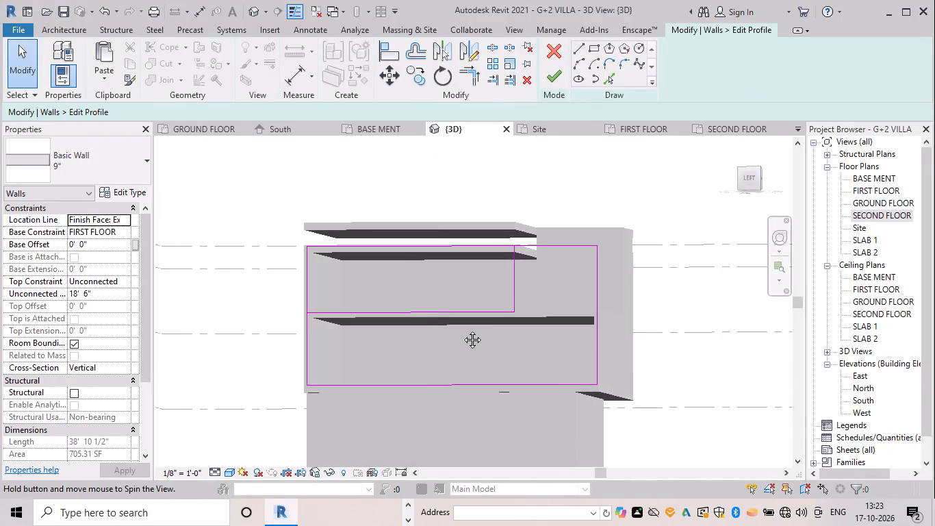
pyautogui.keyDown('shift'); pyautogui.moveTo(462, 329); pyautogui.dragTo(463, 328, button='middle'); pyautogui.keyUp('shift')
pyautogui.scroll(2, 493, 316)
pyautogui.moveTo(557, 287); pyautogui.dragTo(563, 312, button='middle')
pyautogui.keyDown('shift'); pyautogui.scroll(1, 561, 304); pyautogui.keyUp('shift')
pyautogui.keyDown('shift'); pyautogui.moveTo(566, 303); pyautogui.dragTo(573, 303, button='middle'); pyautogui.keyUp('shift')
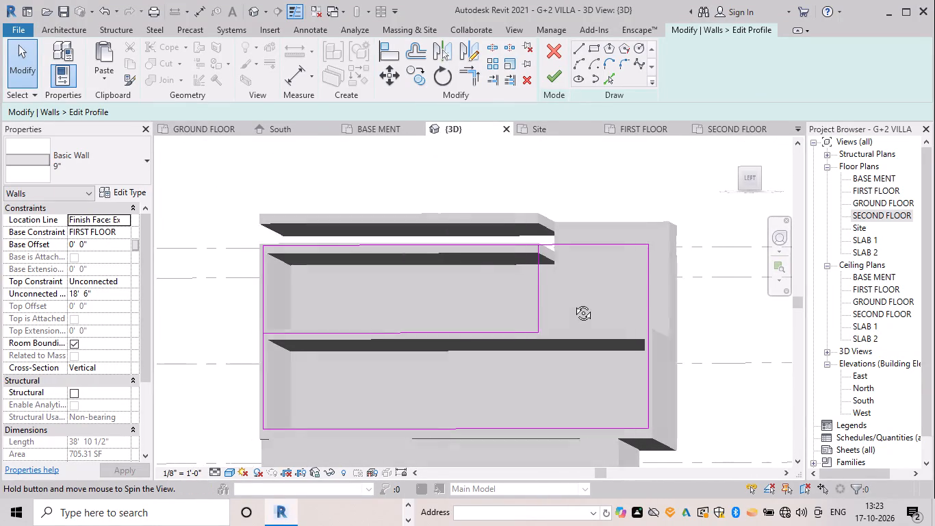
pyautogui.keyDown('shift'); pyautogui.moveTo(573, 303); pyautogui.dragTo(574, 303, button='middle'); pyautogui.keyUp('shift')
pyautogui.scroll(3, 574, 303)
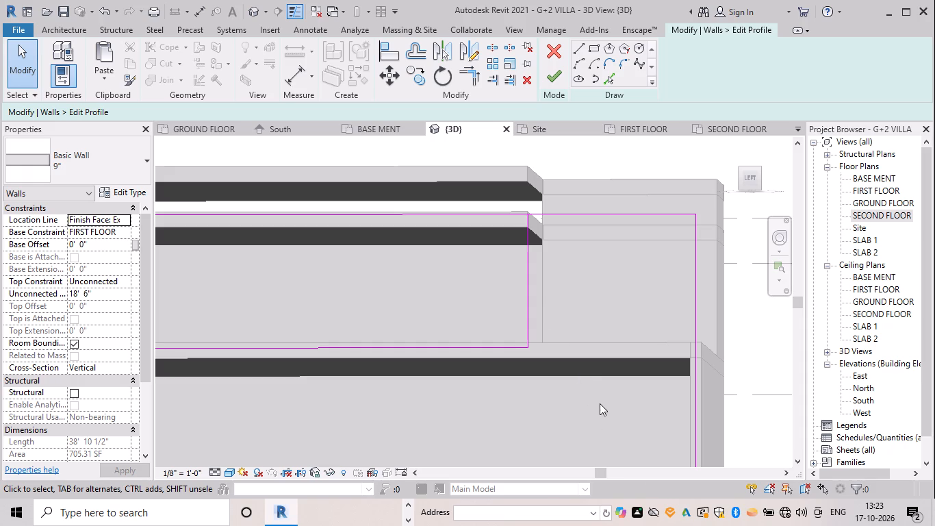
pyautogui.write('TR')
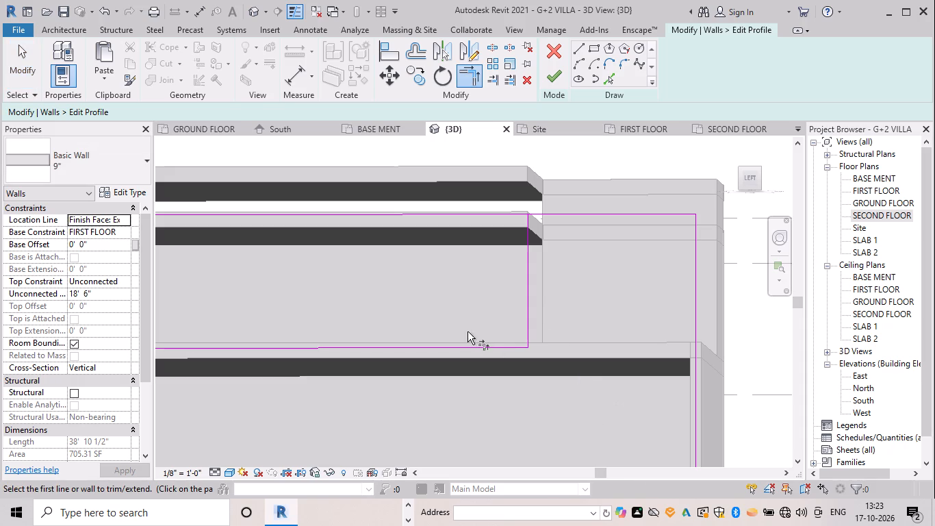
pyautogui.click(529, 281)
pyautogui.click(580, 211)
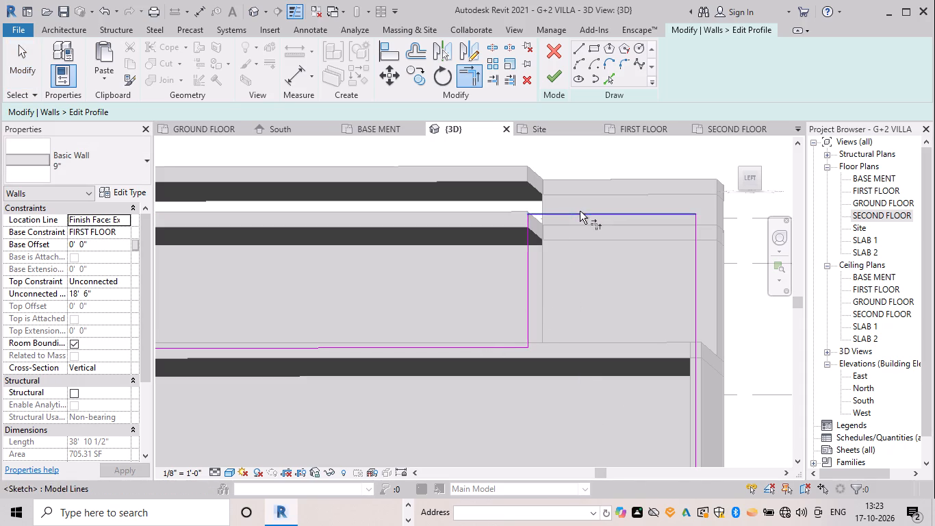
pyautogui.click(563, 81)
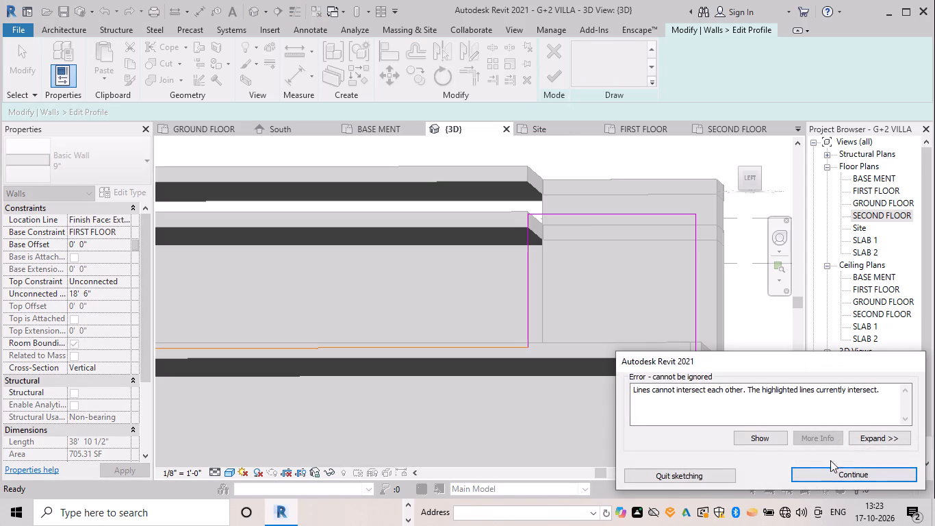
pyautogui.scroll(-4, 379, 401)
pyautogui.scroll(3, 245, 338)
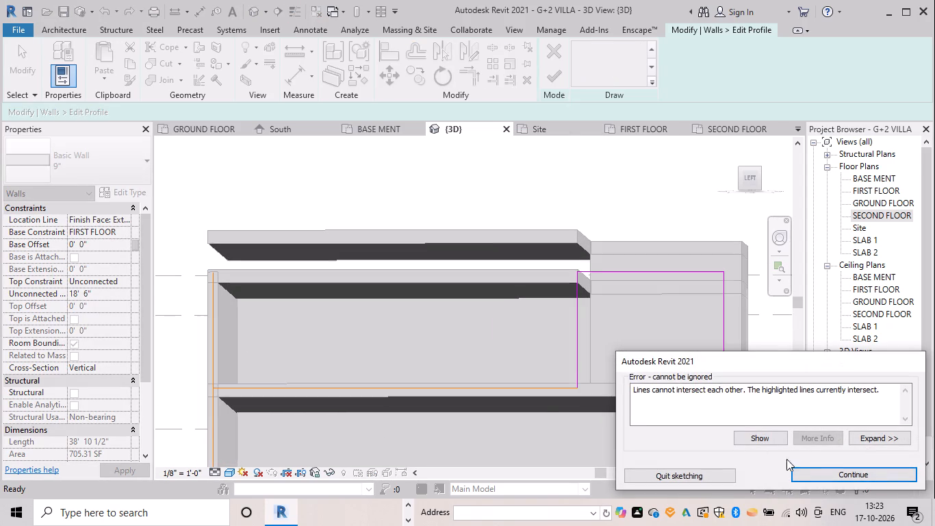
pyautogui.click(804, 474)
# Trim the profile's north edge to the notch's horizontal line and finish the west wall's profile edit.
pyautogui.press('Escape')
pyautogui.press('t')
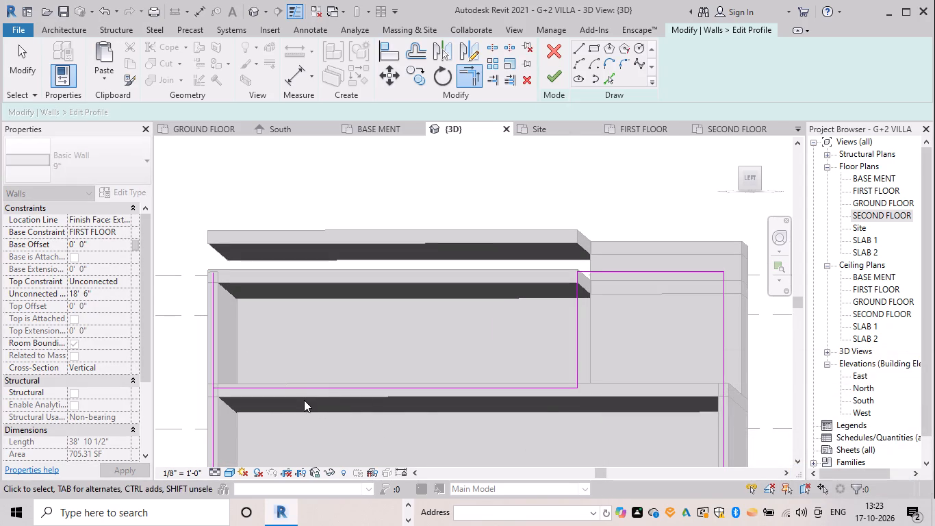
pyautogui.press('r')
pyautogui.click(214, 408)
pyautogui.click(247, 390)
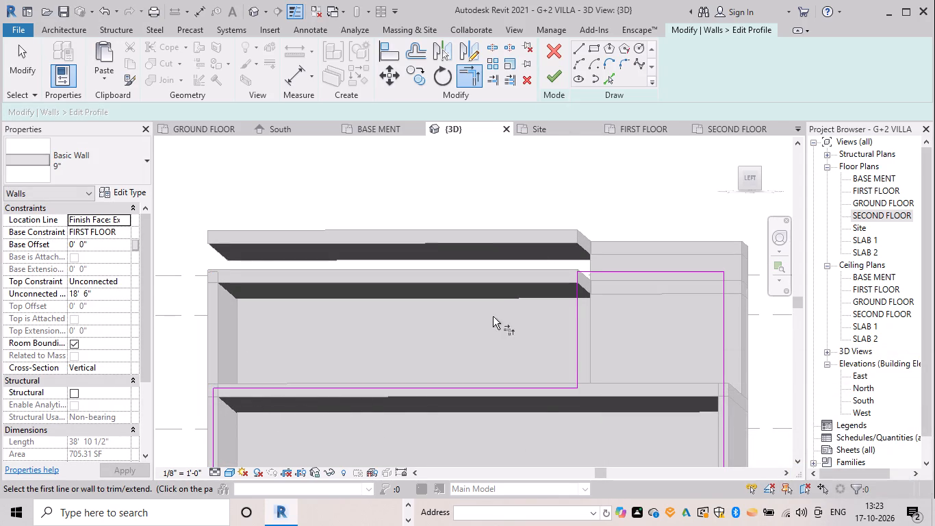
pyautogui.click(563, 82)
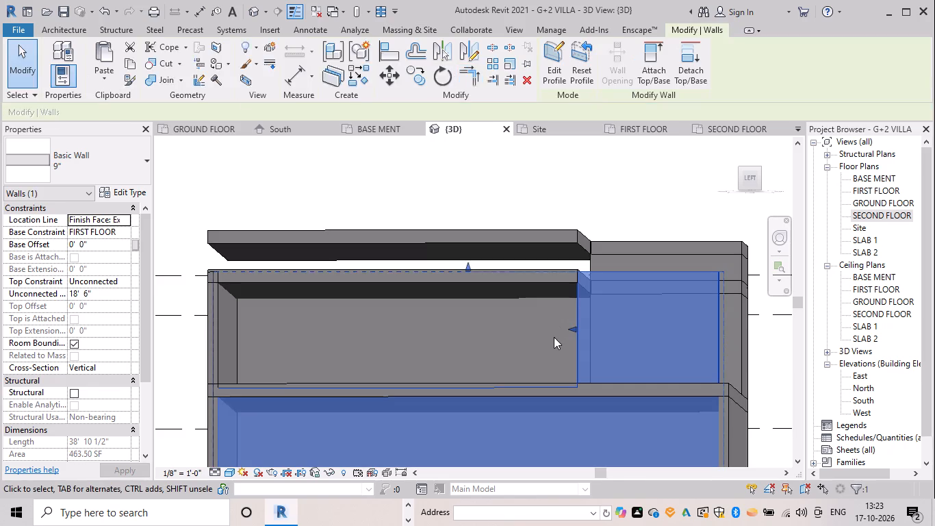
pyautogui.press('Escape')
# Examine the reshaped west wall and the second-floor terrace area from the west, back and front sides of the building.
pyautogui.scroll(-6, 552, 339)
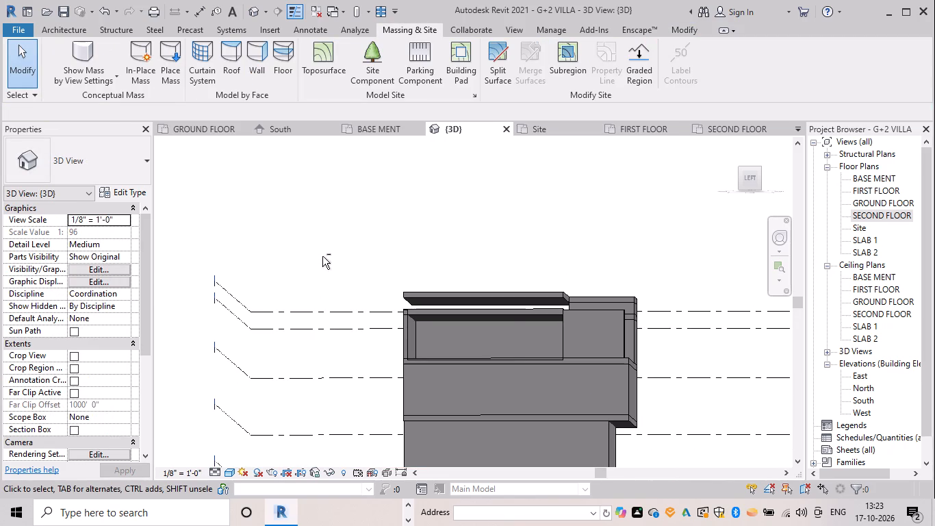
pyautogui.keyDown('shift'); pyautogui.moveTo(322, 256); pyautogui.dragTo(408, 335, button='middle'); pyautogui.keyUp('shift')
pyautogui.scroll(2, 611, 366)
pyautogui.moveTo(598, 355); pyautogui.dragTo(538, 284, button='middle')
pyautogui.keyDown('shift'); pyautogui.moveTo(569, 300); pyautogui.dragTo(502, 260, button='middle'); pyautogui.keyUp('shift')
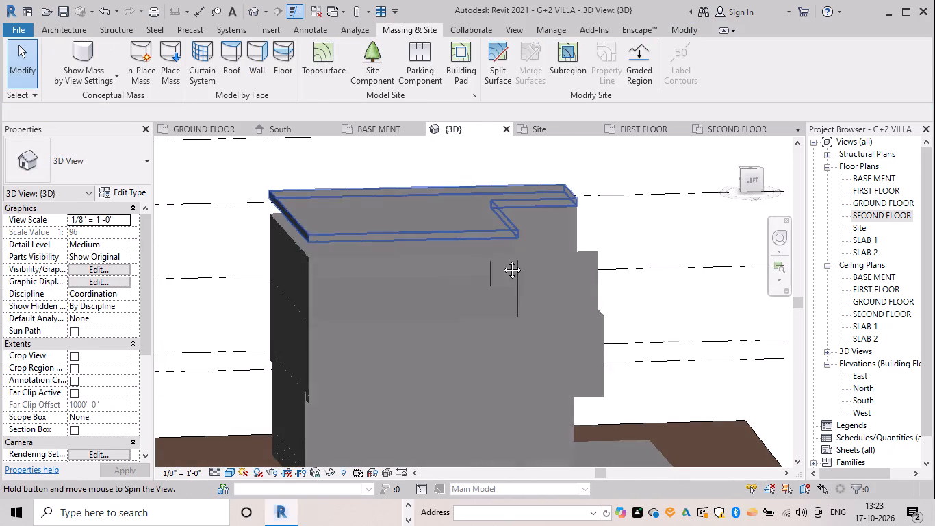
pyautogui.keyDown('shift'); pyautogui.moveTo(502, 260); pyautogui.dragTo(500, 260, button='middle'); pyautogui.keyUp('shift')
pyautogui.keyDown('shift'); pyautogui.moveTo(581, 299); pyautogui.dragTo(524, 303, button='middle'); pyautogui.keyUp('shift')
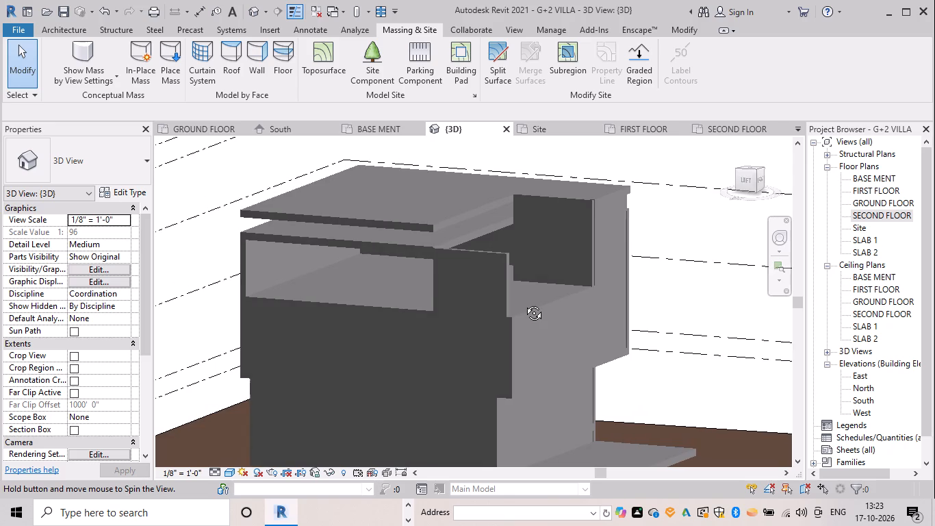
pyautogui.keyDown('shift'); pyautogui.moveTo(524, 303); pyautogui.dragTo(531, 303, button='middle'); pyautogui.keyUp('shift')
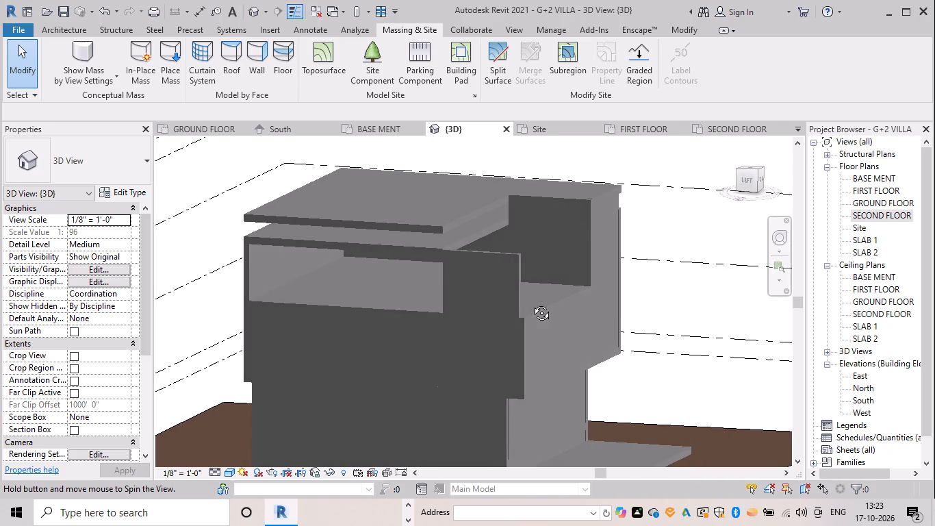
pyautogui.keyDown('shift'); pyautogui.moveTo(531, 303); pyautogui.dragTo(551, 303, button='middle'); pyautogui.keyUp('shift')
pyautogui.scroll(2, 476, 265)
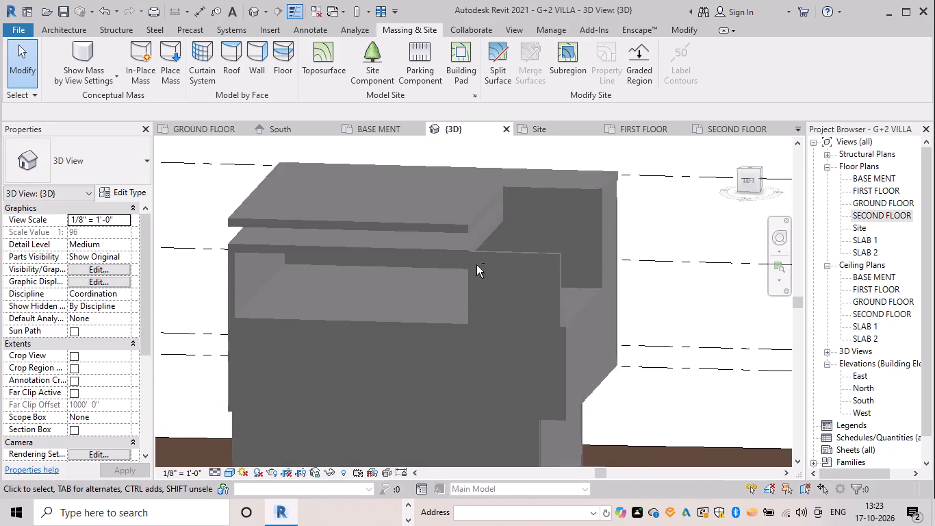
pyautogui.keyDown('shift'); pyautogui.moveTo(477, 260); pyautogui.dragTo(481, 245, button='middle'); pyautogui.keyUp('shift')
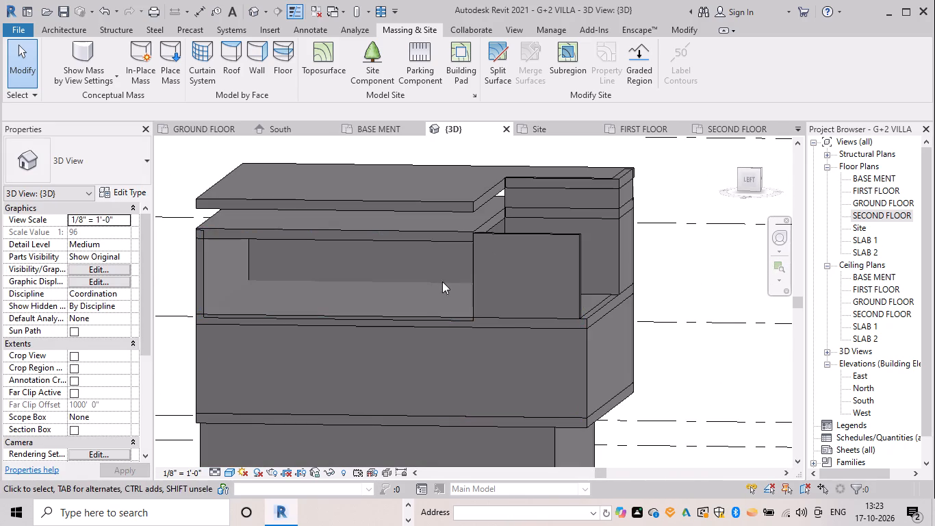
pyautogui.keyDown('shift'); pyautogui.moveTo(421, 295); pyautogui.dragTo(535, 296, button='middle'); pyautogui.keyUp('shift')
pyautogui.scroll(-5, 543, 295)
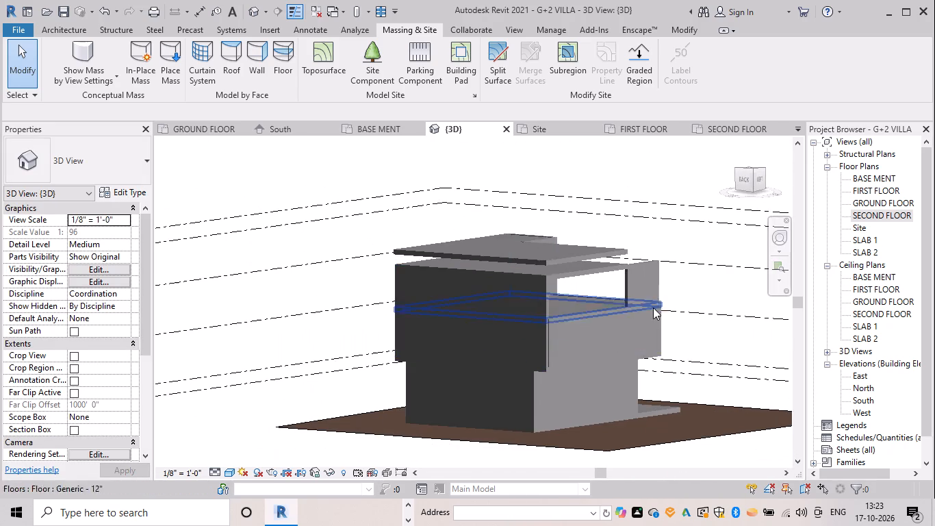
pyautogui.scroll(-4, 671, 345)
pyautogui.keyDown('shift'); pyautogui.moveTo(676, 354); pyautogui.dragTo(654, 365, button='middle'); pyautogui.keyUp('shift')
pyautogui.keyDown('shift'); pyautogui.scroll(4, 661, 351); pyautogui.keyUp('shift')
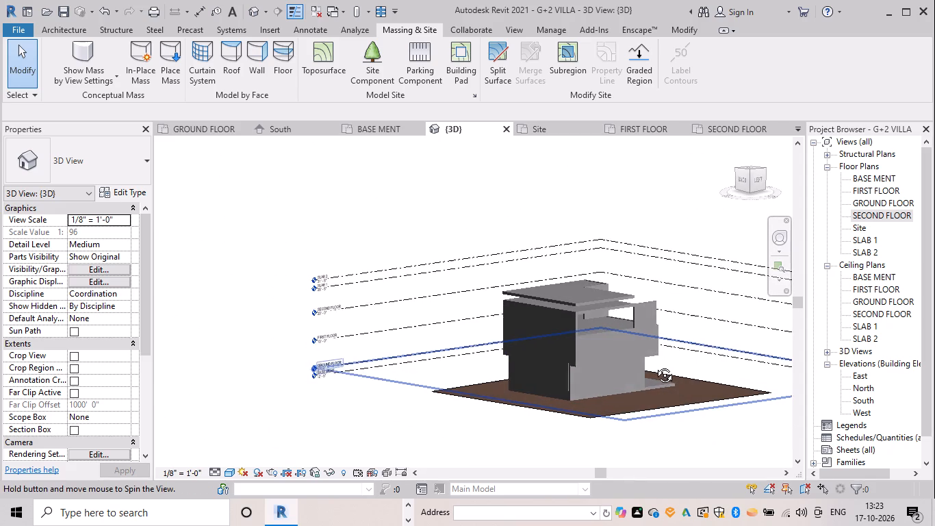
pyautogui.keyDown('shift'); pyautogui.moveTo(654, 365); pyautogui.dragTo(654, 368, button='middle'); pyautogui.keyUp('shift')
pyautogui.keyDown('ctrl'); pyautogui.keyDown('shift'); pyautogui.scroll(5, 621, 336); pyautogui.keyUp('shift'); pyautogui.keyUp('ctrl')
pyautogui.keyDown('ctrl'); pyautogui.scroll(5, 629, 318); pyautogui.keyUp('ctrl')
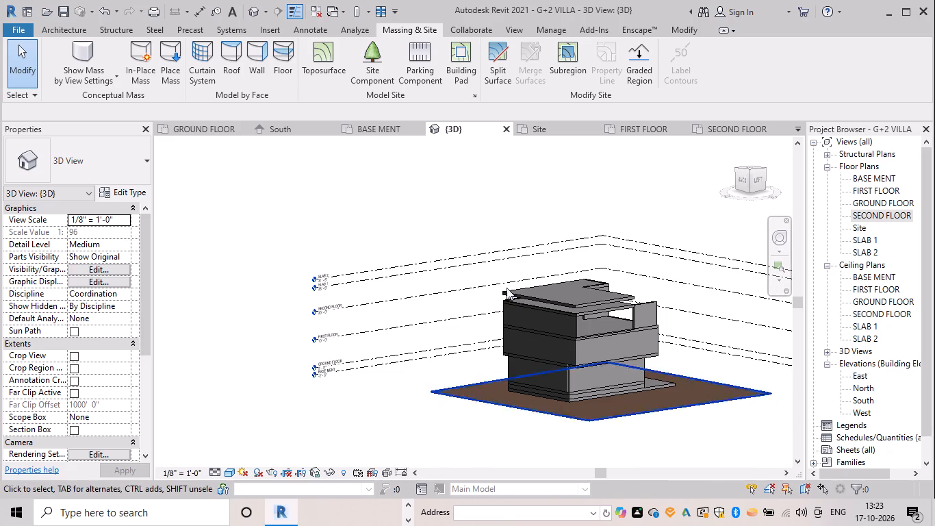
pyautogui.scroll(6, 583, 351)
pyautogui.keyDown('shift'); pyautogui.scroll(1, 562, 293); pyautogui.keyUp('shift')
pyautogui.keyDown('shift'); pyautogui.moveTo(562, 293); pyautogui.dragTo(481, 281, button='middle'); pyautogui.keyUp('shift')
pyautogui.keyDown('shift'); pyautogui.scroll(1, 481, 281); pyautogui.keyUp('shift')
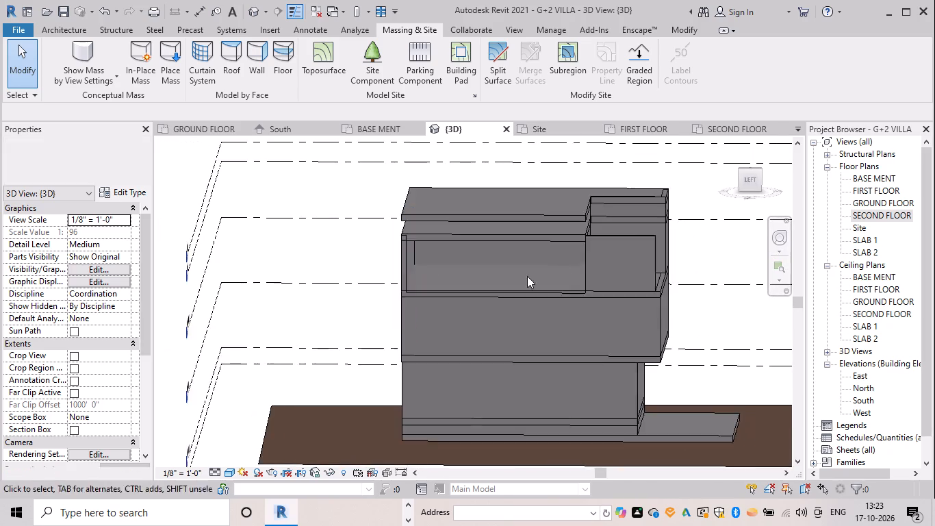
pyautogui.scroll(5, 582, 262)
pyautogui.keyDown('shift'); pyautogui.moveTo(589, 271); pyautogui.dragTo(487, 278, button='middle'); pyautogui.keyUp('shift')
pyautogui.scroll(-1, 613, 320)
pyautogui.moveTo(600, 324); pyautogui.dragTo(567, 325, button='middle')
pyautogui.keyDown('shift'); pyautogui.scroll(2, 567, 325); pyautogui.keyUp('shift')
pyautogui.scroll(3, 561, 323)
pyautogui.keyDown('shift'); pyautogui.moveTo(561, 316); pyautogui.dragTo(561, 306, button='middle'); pyautogui.keyUp('shift')
pyautogui.keyDown('shift'); pyautogui.moveTo(561, 313); pyautogui.dragTo(530, 318, button='middle'); pyautogui.keyUp('shift')
pyautogui.keyDown('shift'); pyautogui.scroll(1, 544, 316); pyautogui.keyUp('shift')
pyautogui.keyDown('shift'); pyautogui.scroll(-9, 530, 317); pyautogui.keyUp('shift')
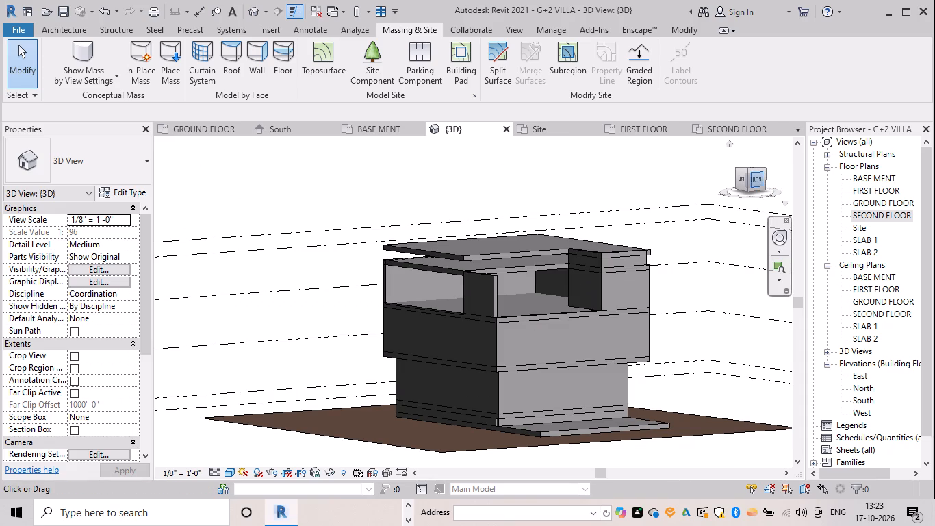
pyautogui.click(757, 177)
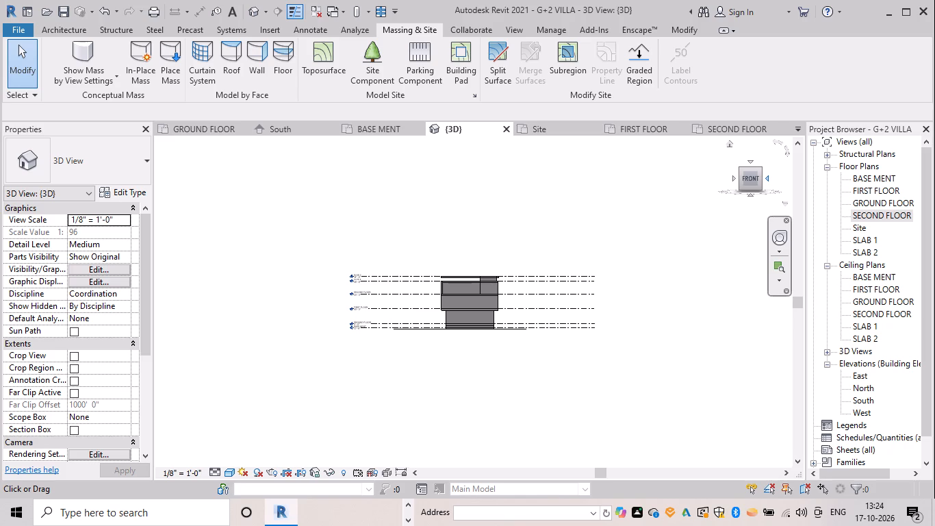
pyautogui.scroll(4, 509, 307)
pyautogui.scroll(5, 386, 238)
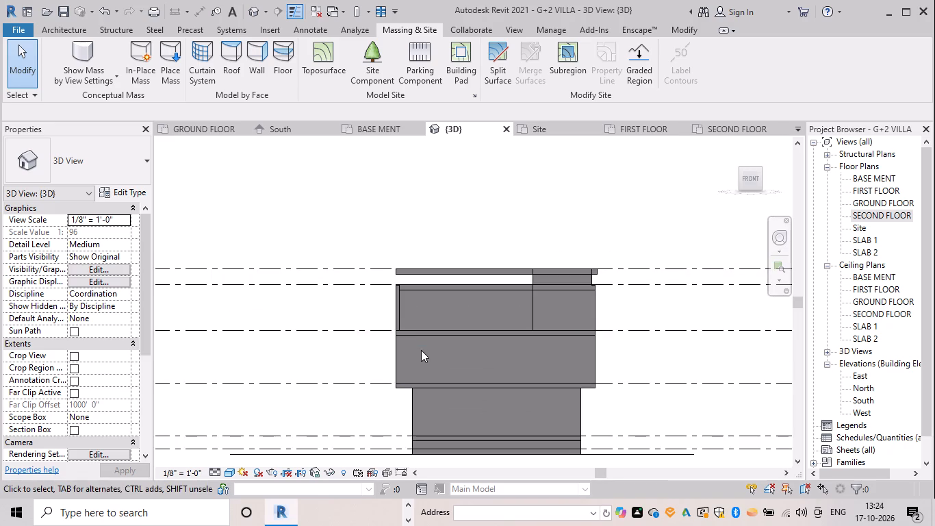
pyautogui.keyDown('shift'); pyautogui.moveTo(420, 350); pyautogui.dragTo(523, 360, button='middle'); pyautogui.keyUp('shift')
# Undo the west wall's profile edit, including the trims and the second-floor notch lines.
pyautogui.hotkey('ctrl', 'z')
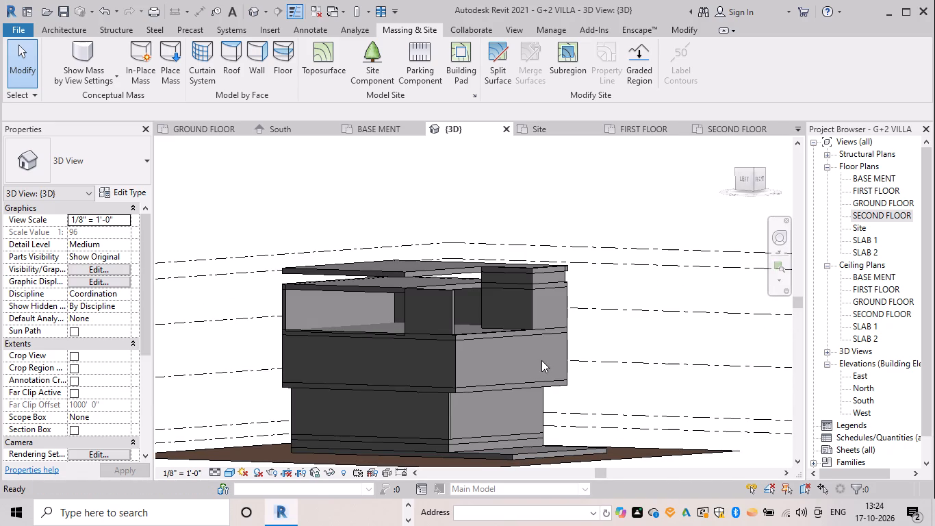
pyautogui.hotkey('ctrl', 'z')
pyautogui.hotkey('ctrl', 'z')
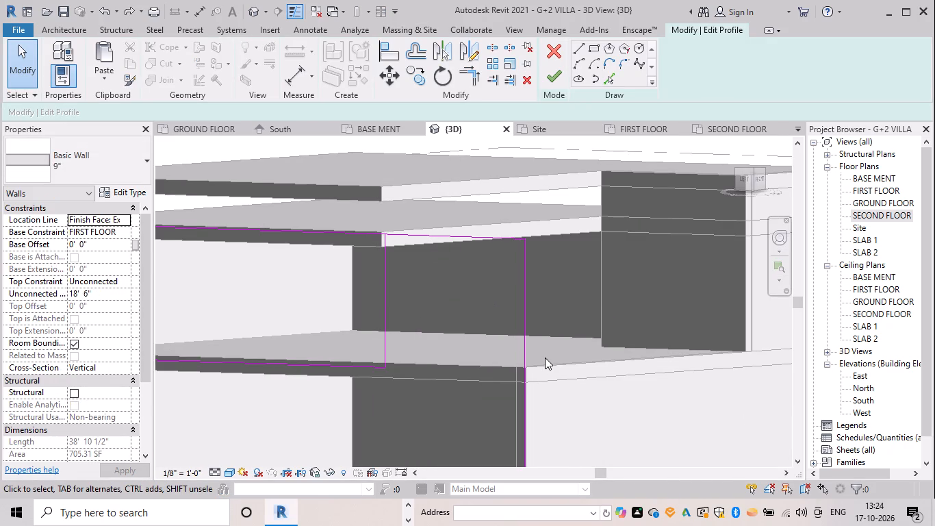
pyautogui.hotkey('ctrl', 'z')
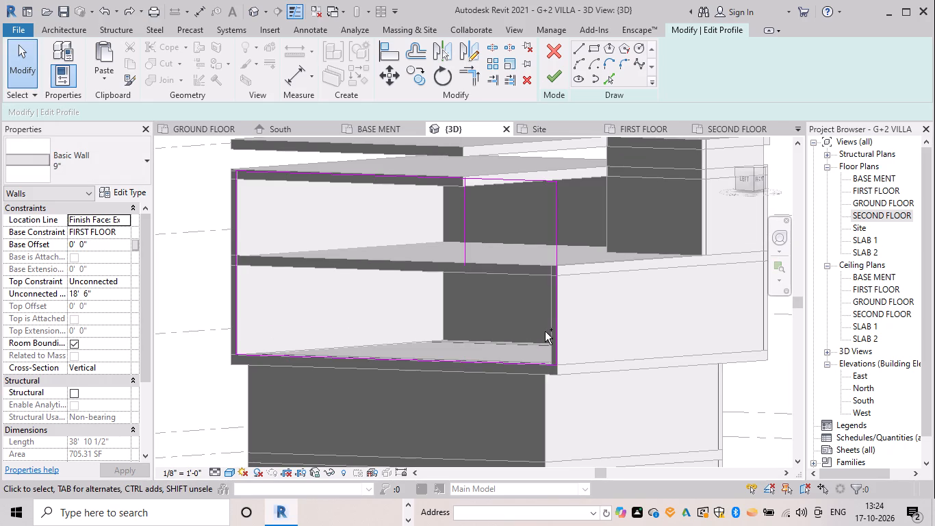
pyautogui.hotkey('ctrl', 'z')
pyautogui.hotkey('ctrl', 'z')
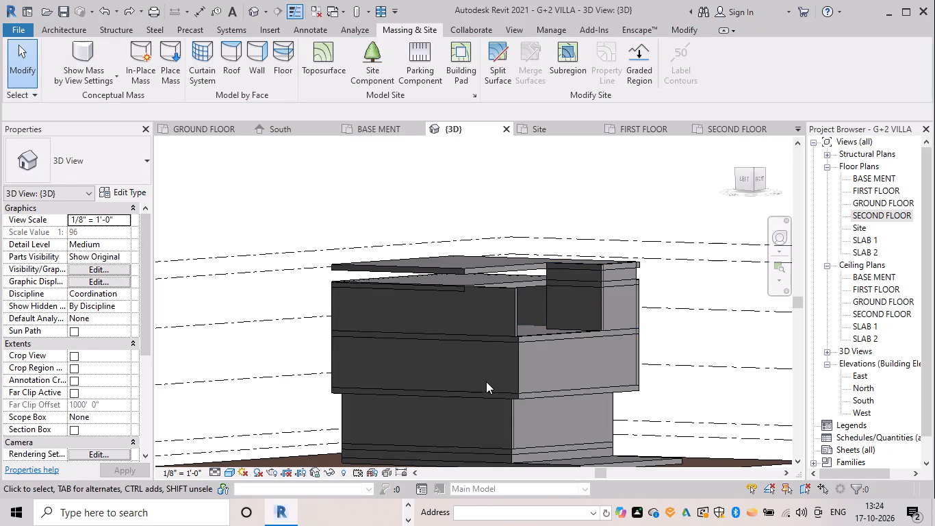
# Edit the west 9" wall's profile, drawing a 9'-0" vertical line down from the top at the roof slab's edge and a horizontal line to the front edge.
pyautogui.keyDown('shift'); pyautogui.moveTo(486, 381); pyautogui.dragTo(544, 371, button='middle'); pyautogui.keyUp('shift')
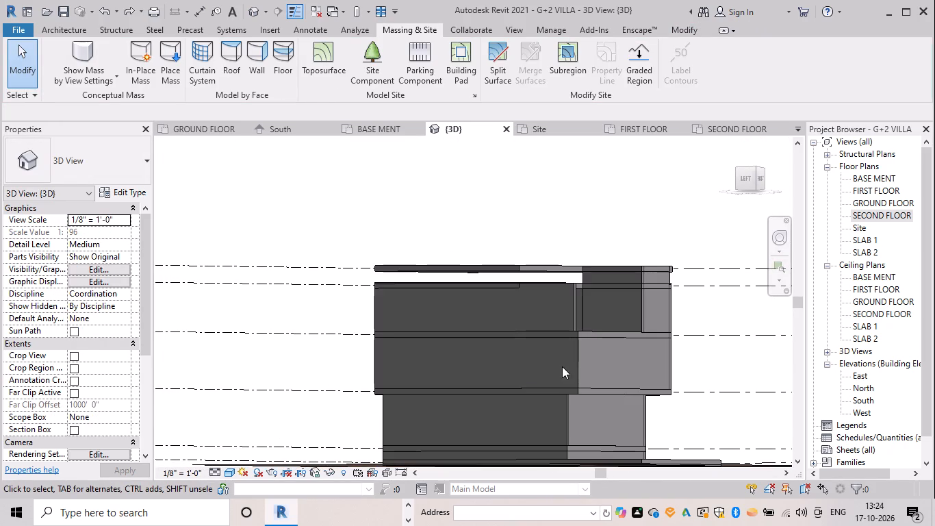
pyautogui.keyDown('shift'); pyautogui.moveTo(622, 356); pyautogui.dragTo(522, 378, button='middle'); pyautogui.keyUp('shift')
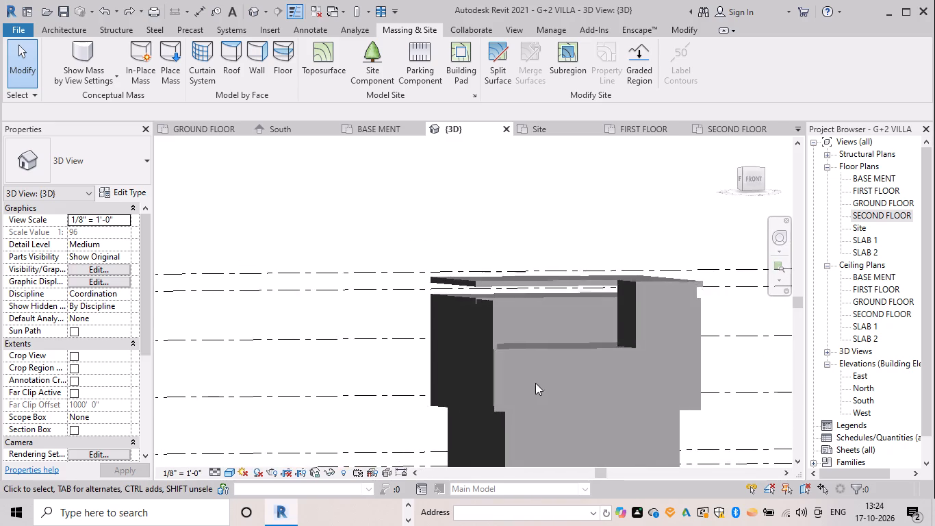
pyautogui.scroll(-3, 542, 395)
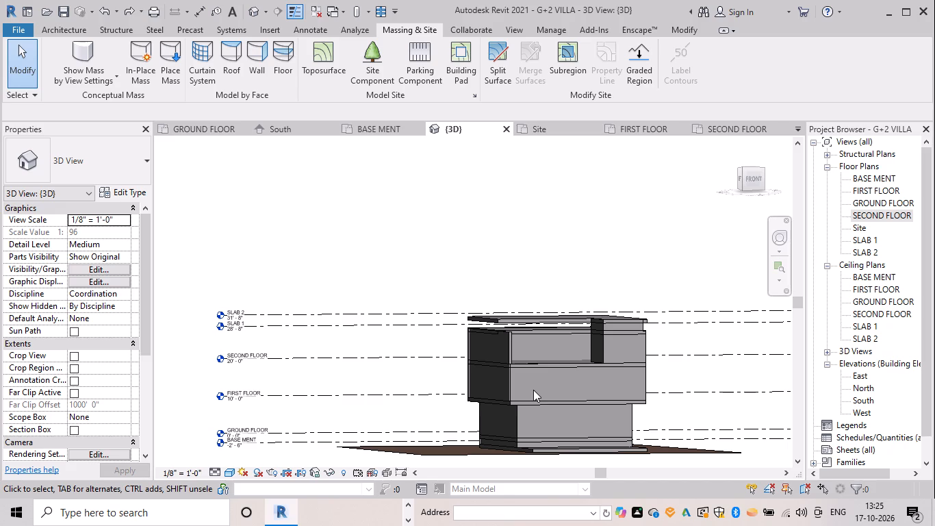
pyautogui.scroll(3, 526, 387)
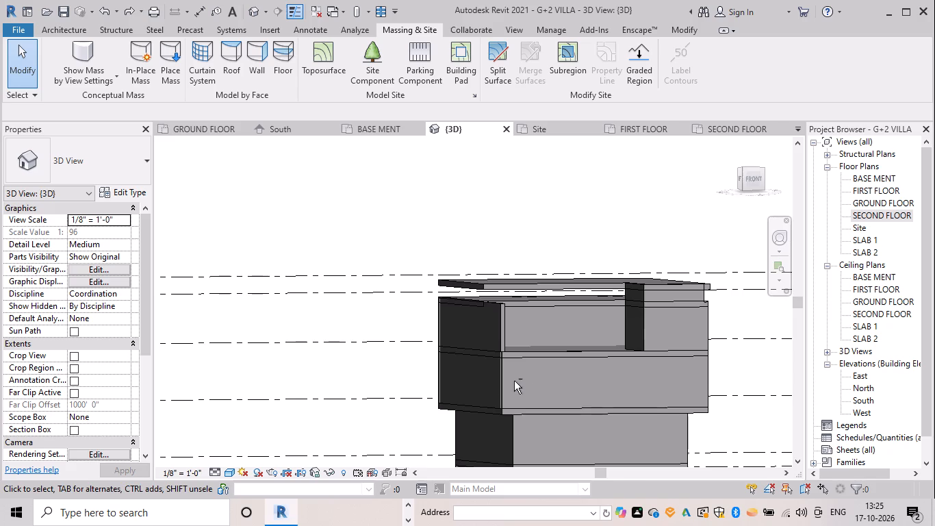
pyautogui.keyDown('shift'); pyautogui.moveTo(515, 381); pyautogui.dragTo(636, 380, button='middle'); pyautogui.keyUp('shift')
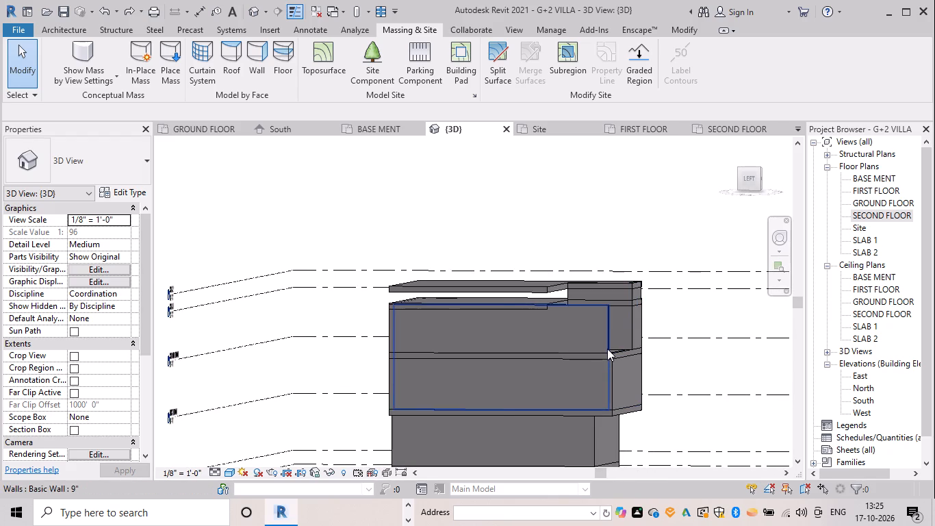
pyautogui.click(607, 349)
pyautogui.click(542, 79)
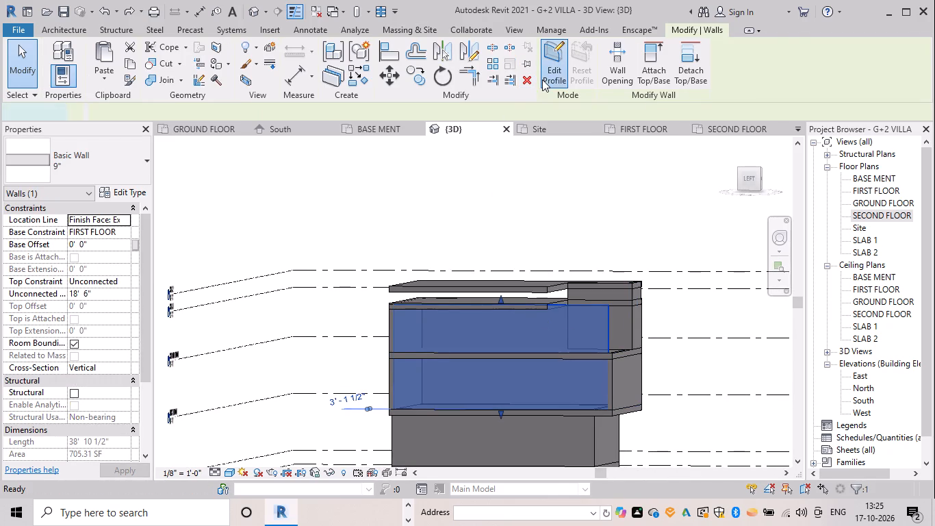
pyautogui.scroll(1, 541, 334)
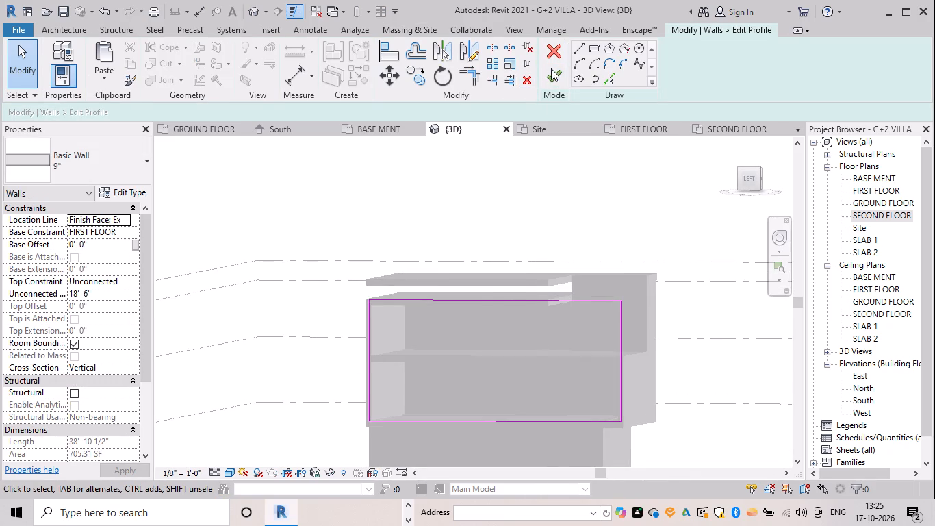
pyautogui.click(580, 45)
pyautogui.moveTo(580, 45); pyautogui.dragTo(579, 53)
pyautogui.moveTo(561, 266); pyautogui.dragTo(563, 266, button='middle')
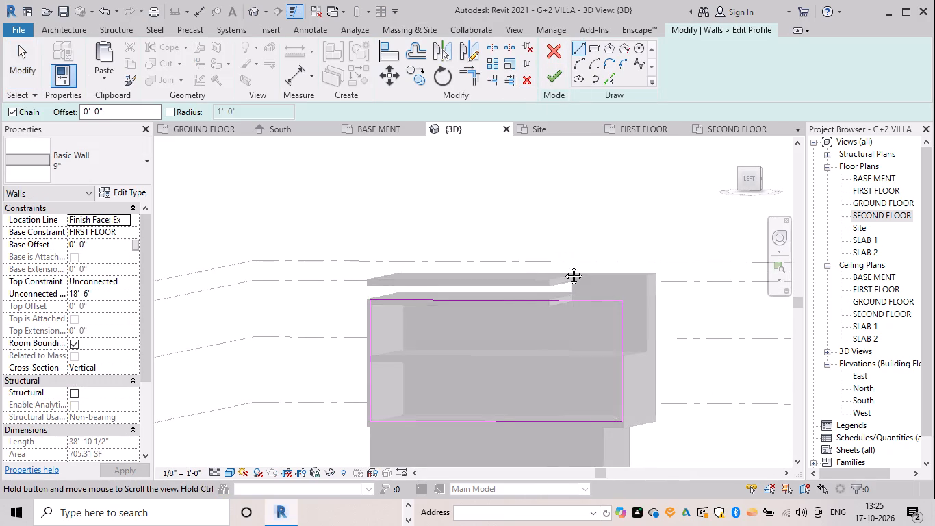
pyautogui.moveTo(563, 266); pyautogui.dragTo(602, 249, button='middle')
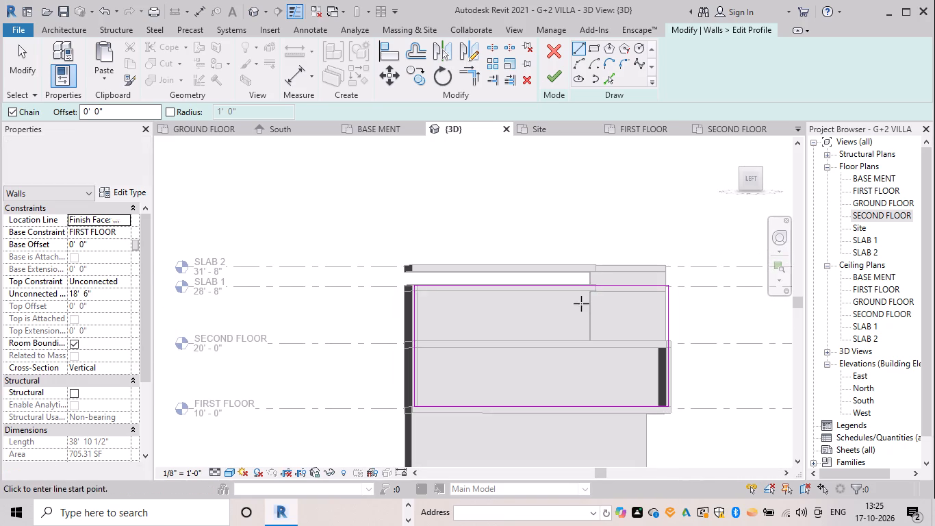
pyautogui.scroll(6, 600, 294)
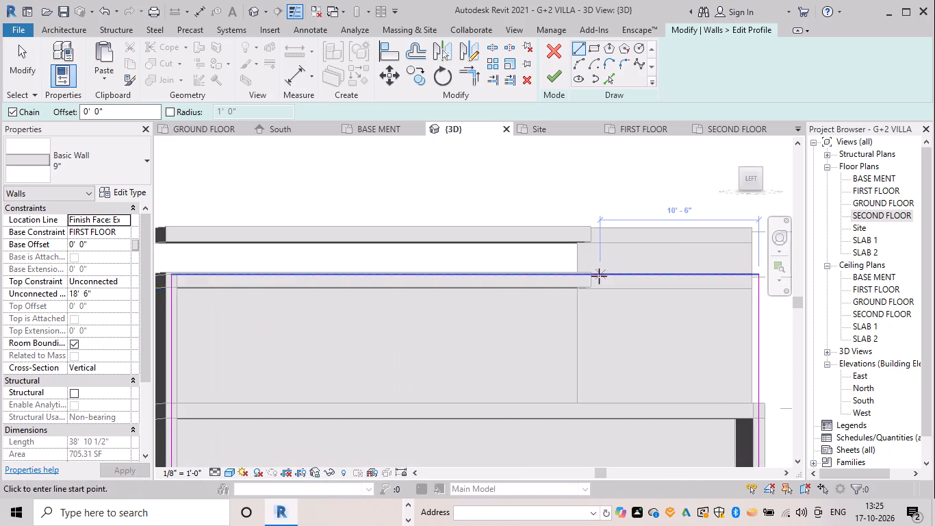
pyautogui.moveTo(594, 275); pyautogui.dragTo(594, 281)
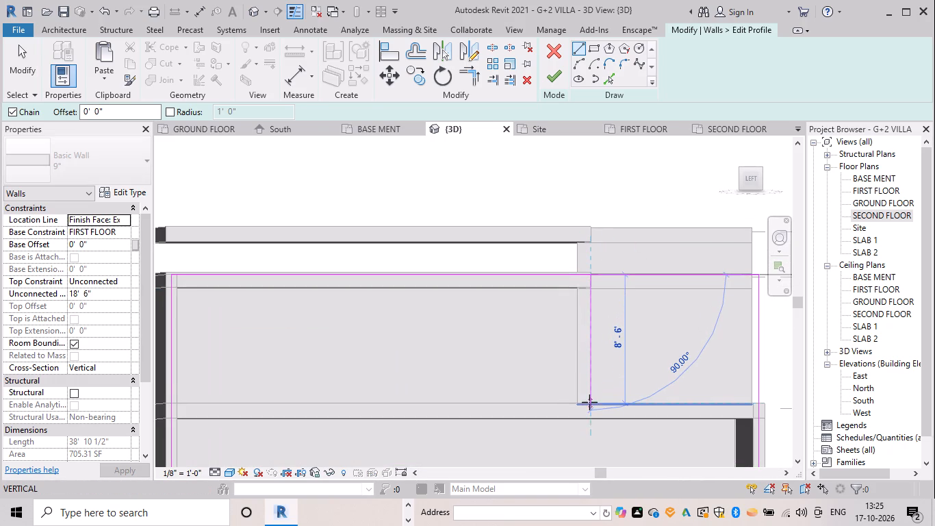
pyautogui.moveTo(589, 412); pyautogui.dragTo(602, 412)
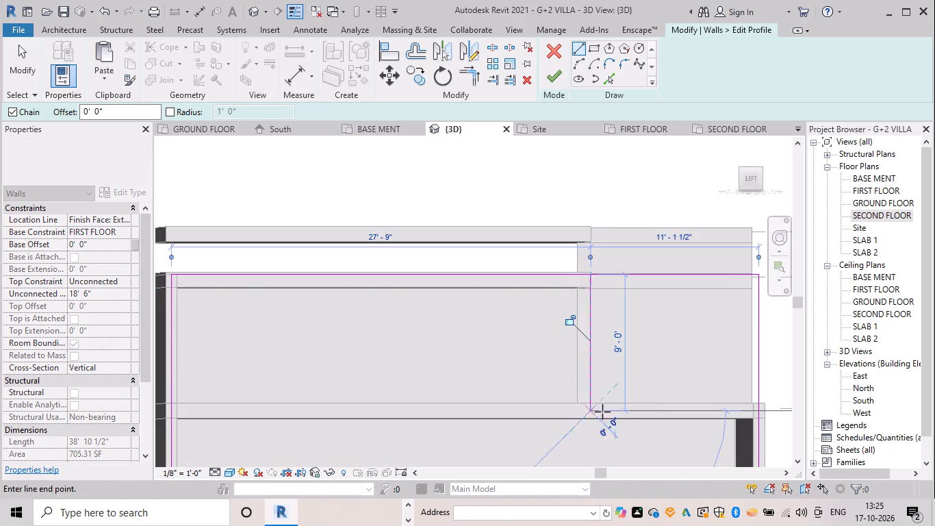
pyautogui.moveTo(602, 412); pyautogui.dragTo(626, 412)
pyautogui.click(758, 412)
pyautogui.press('Escape')
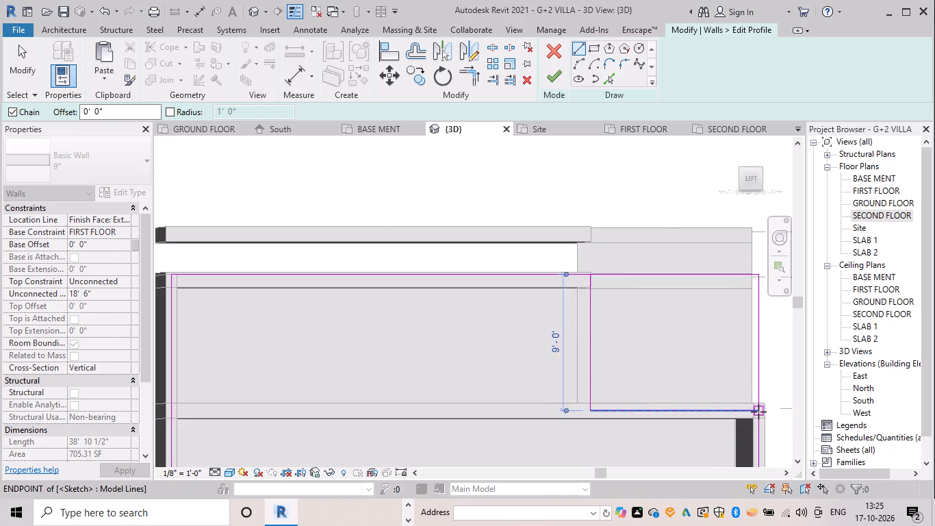
pyautogui.press('Escape')
# Trim the profile's top and front edges to the new notch lines and finish the west wall's profile edit.
pyautogui.press('t')
pyautogui.press('r')
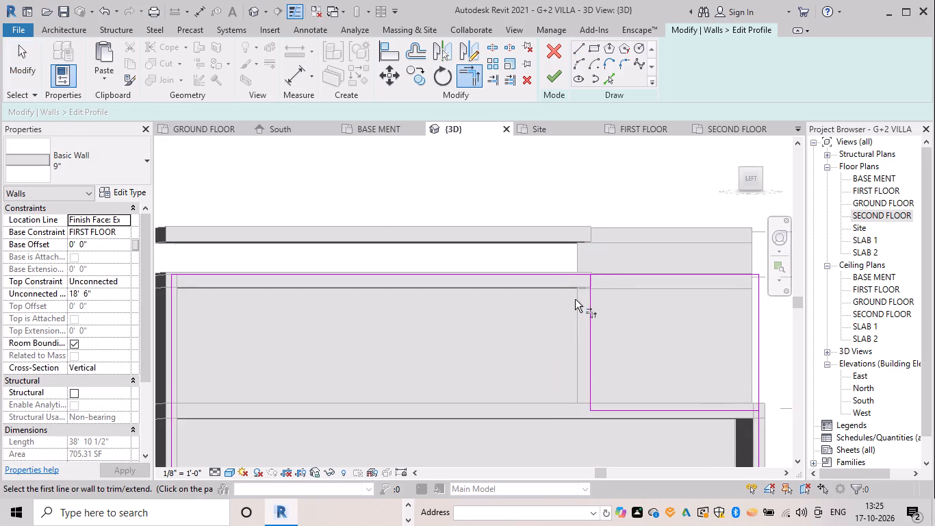
pyautogui.click(593, 298)
pyautogui.click(577, 279)
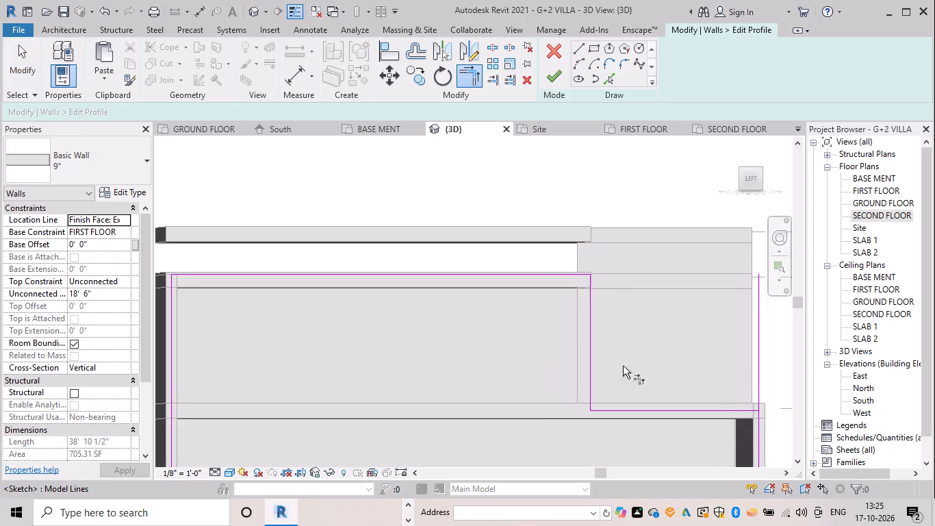
pyautogui.click(759, 421)
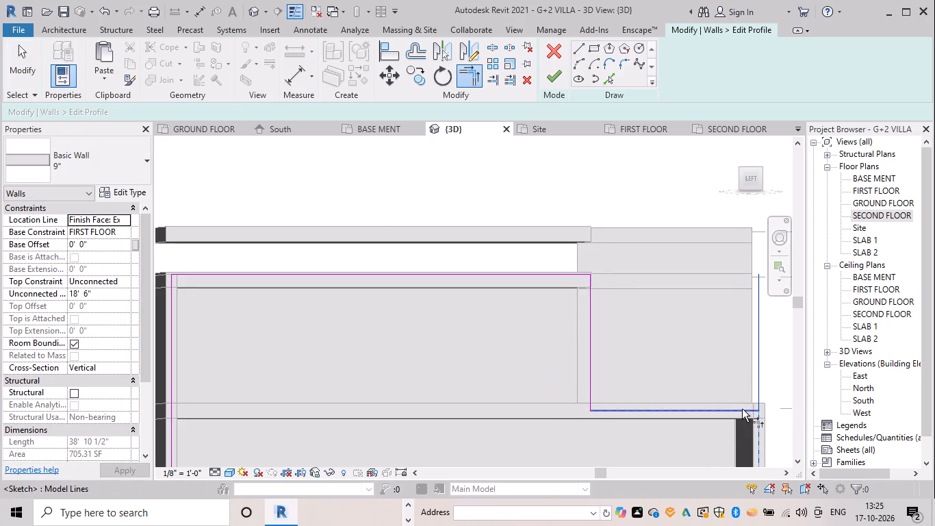
pyautogui.click(742, 409)
pyautogui.click(559, 73)
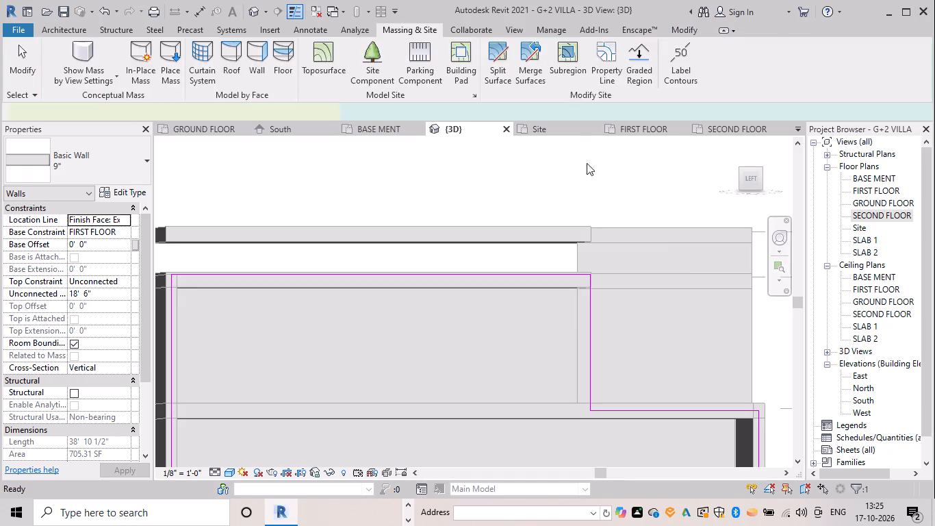
pyautogui.press('Escape')
# Examine the notched west wall and the second-floor terrace from the west and front sides of the building.
pyautogui.scroll(-2, 704, 349)
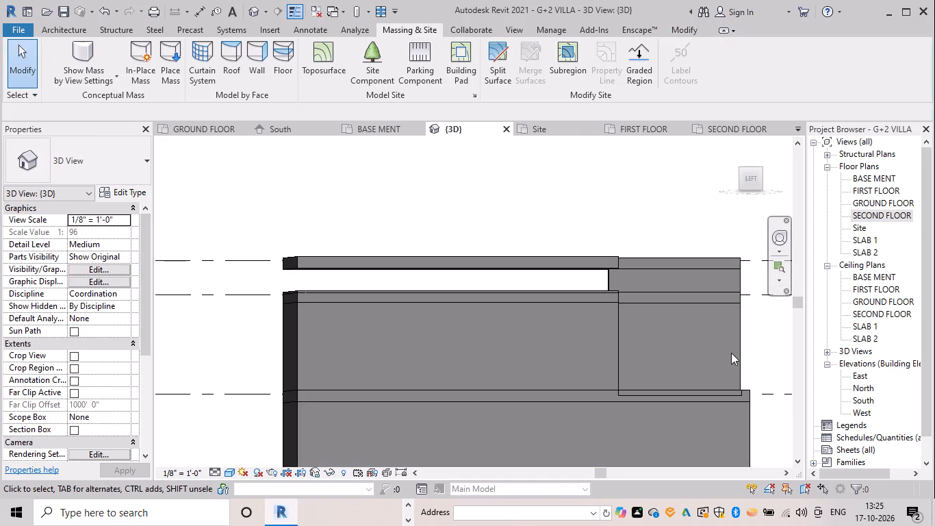
pyautogui.keyDown('shift'); pyautogui.moveTo(740, 353); pyautogui.dragTo(697, 352, button='middle'); pyautogui.keyUp('shift')
pyautogui.scroll(5, 653, 435)
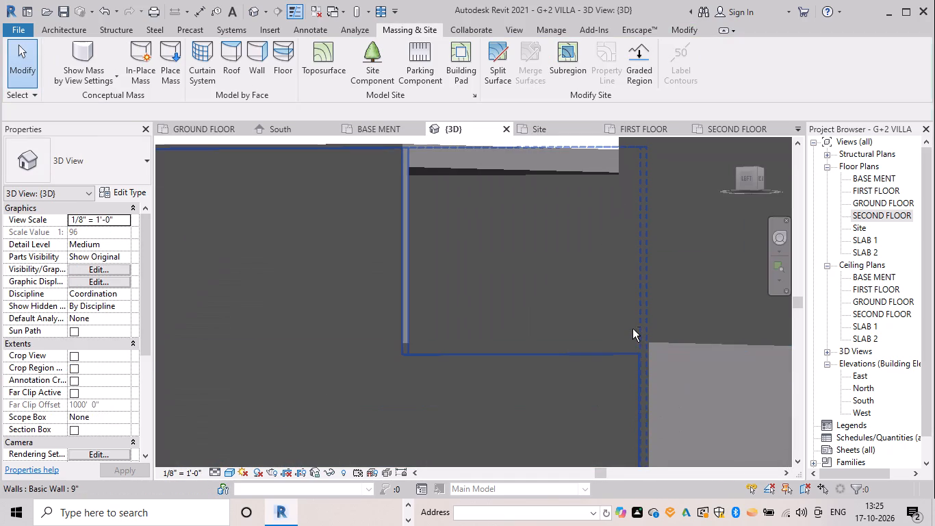
pyautogui.press('Escape')
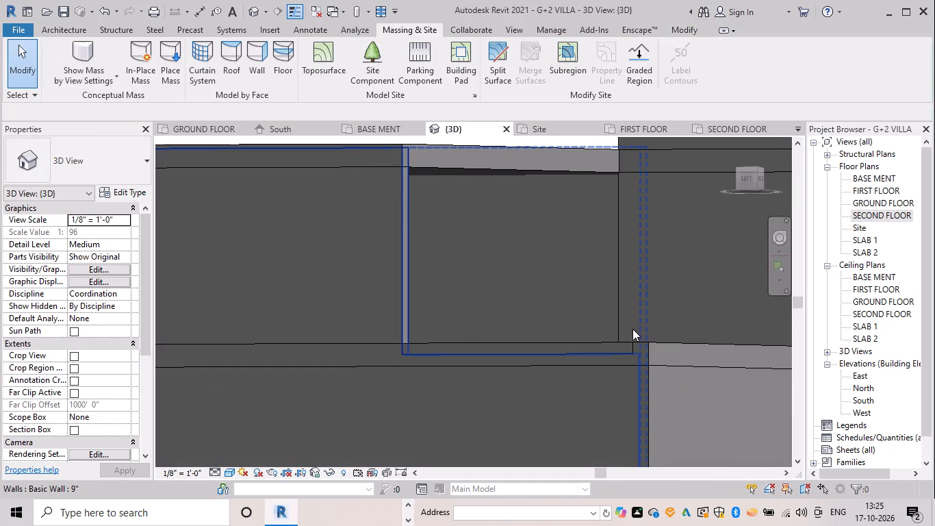
pyautogui.press('Escape')
pyautogui.keyDown('shift'); pyautogui.moveTo(635, 309); pyautogui.dragTo(561, 368, button='middle'); pyautogui.keyUp('shift')
pyautogui.scroll(-5, 553, 368)
pyautogui.keyDown('shift'); pyautogui.moveTo(545, 329); pyautogui.dragTo(487, 289, button='middle'); pyautogui.keyUp('shift')
pyautogui.press('Escape')
pyautogui.scroll(-4, 411, 336)
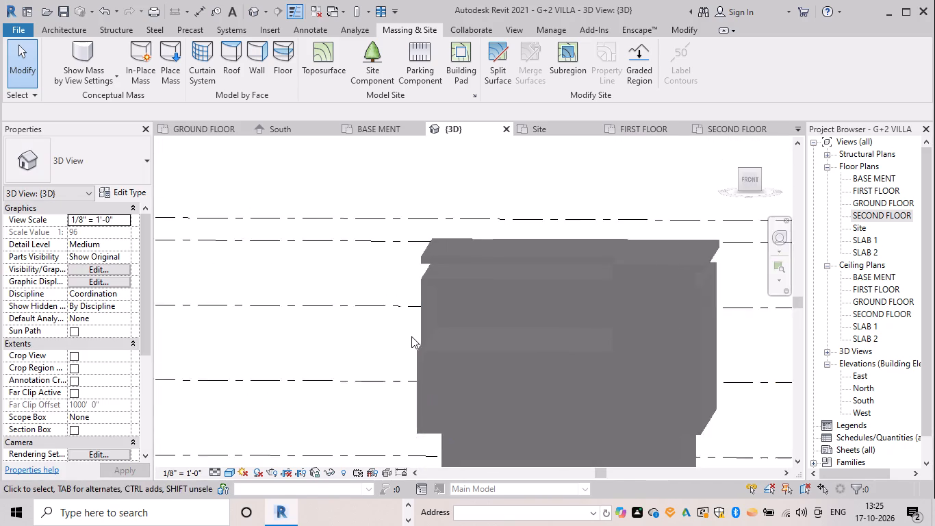
# Raise the top of the east 9" wall to the underside of the uppermost roof slab.
pyautogui.keyDown('shift'); pyautogui.moveTo(444, 331); pyautogui.dragTo(520, 308, button='middle'); pyautogui.keyUp('shift')
pyautogui.keyDown('shift'); pyautogui.moveTo(572, 332); pyautogui.dragTo(396, 347, button='middle'); pyautogui.keyUp('shift')
pyautogui.scroll(3, 622, 289)
pyautogui.keyDown('shift'); pyautogui.moveTo(558, 343); pyautogui.dragTo(502, 330, button='middle'); pyautogui.keyUp('shift')
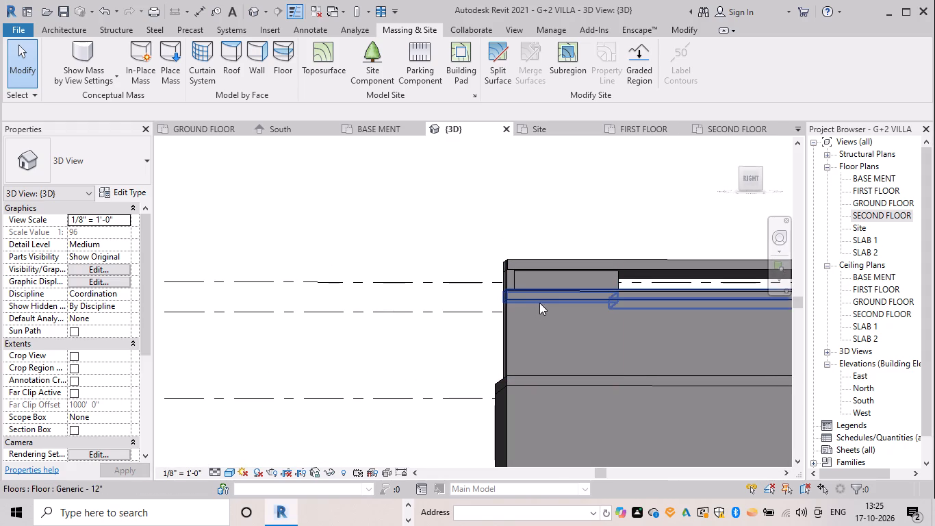
pyautogui.moveTo(507, 329); pyautogui.dragTo(515, 329)
pyautogui.scroll(-3, 657, 329)
pyautogui.moveTo(654, 331); pyautogui.dragTo(654, 331, button='middle')
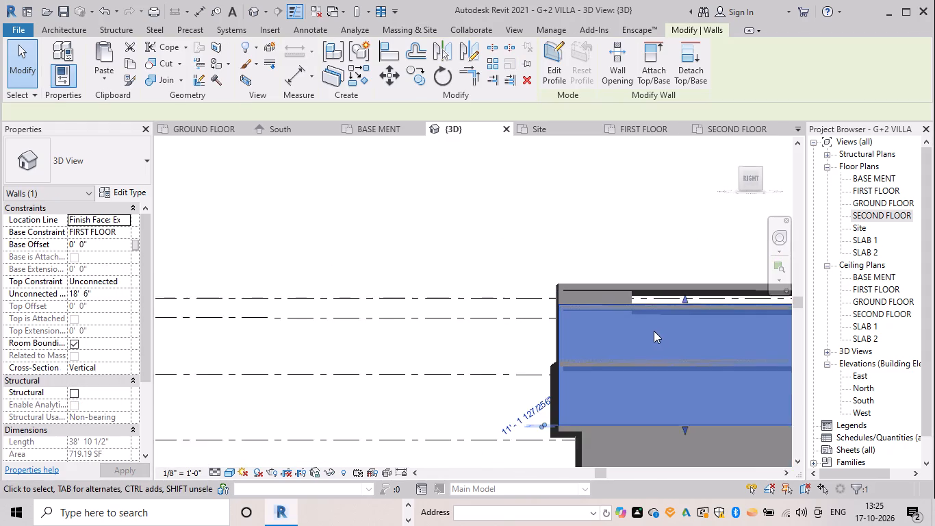
pyautogui.moveTo(654, 331); pyautogui.dragTo(567, 368, button='middle')
pyautogui.moveTo(599, 336); pyautogui.dragTo(598, 329)
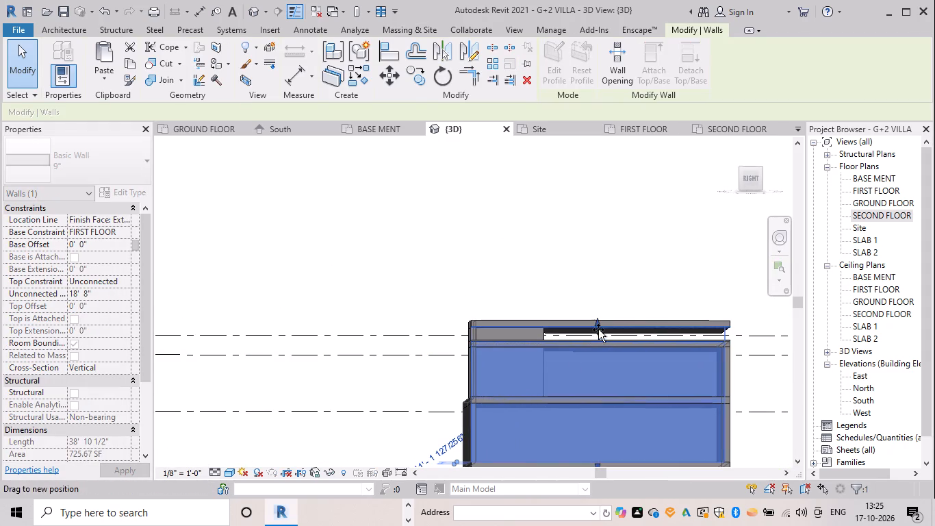
pyautogui.moveTo(598, 329); pyautogui.dragTo(598, 327)
pyautogui.click(616, 234)
# Raise the top of the back 9" wall to the underside of the uppermost roof slab, for an unconnected height of 20' 8".
pyautogui.keyDown('shift'); pyautogui.moveTo(716, 344); pyautogui.dragTo(645, 377, button='middle'); pyautogui.keyUp('shift')
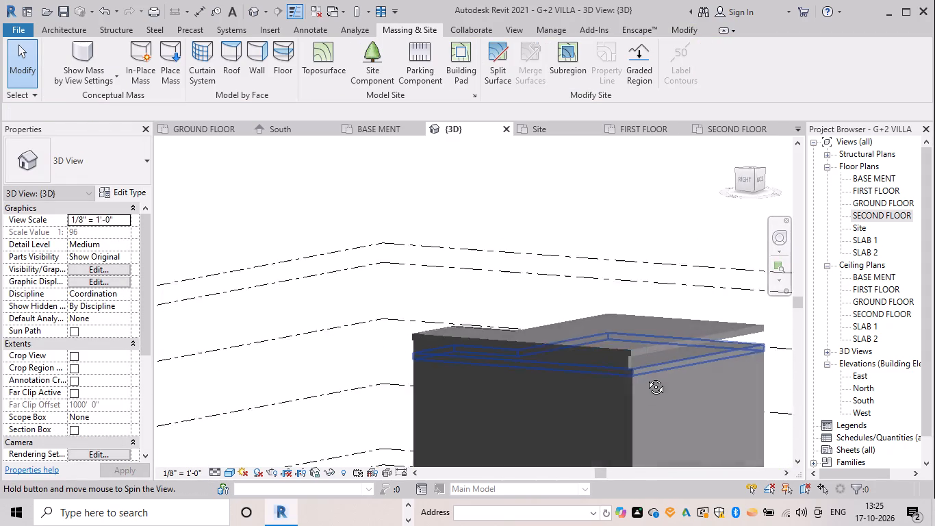
pyautogui.keyDown('shift'); pyautogui.moveTo(645, 377); pyautogui.dragTo(635, 382, button='middle'); pyautogui.keyUp('shift')
pyautogui.scroll(4, 570, 371)
pyautogui.keyDown('shift'); pyautogui.moveTo(638, 403); pyautogui.dragTo(602, 381, button='middle'); pyautogui.keyUp('shift')
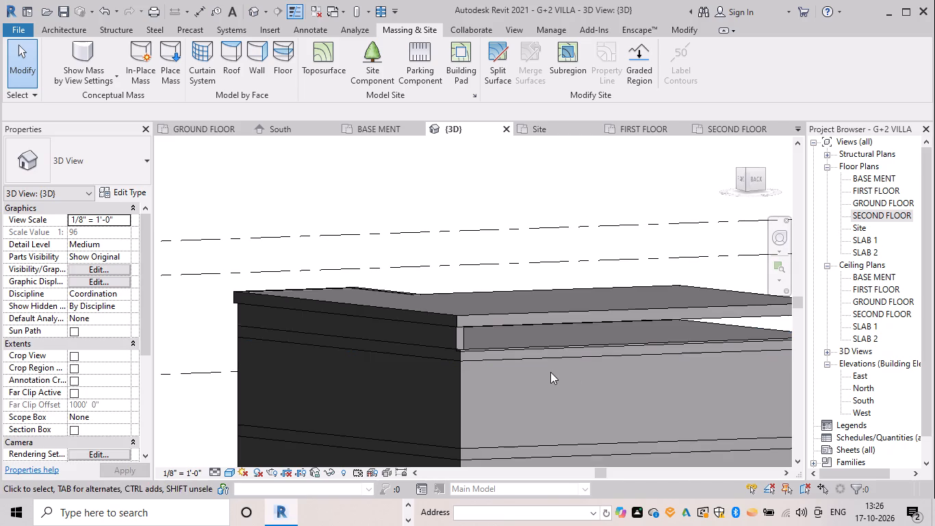
pyautogui.click(458, 412)
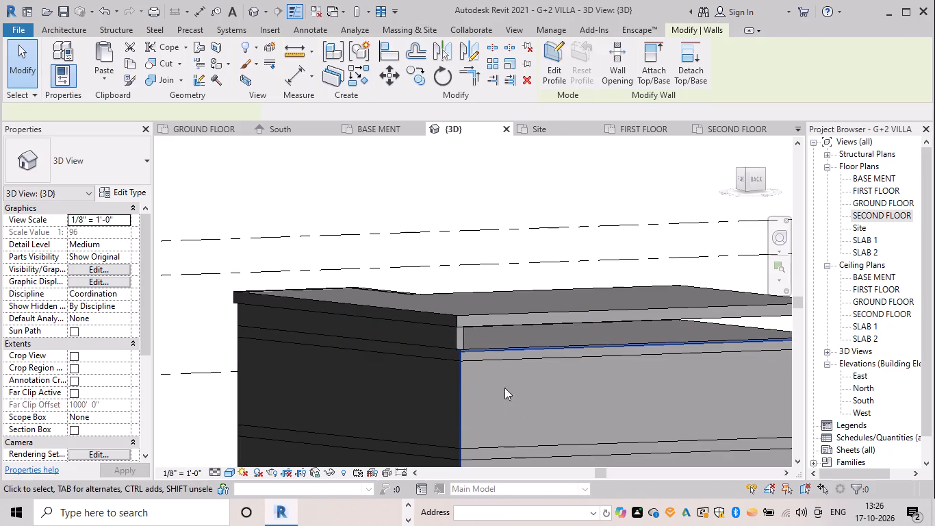
pyautogui.moveTo(646, 338); pyautogui.dragTo(645, 329)
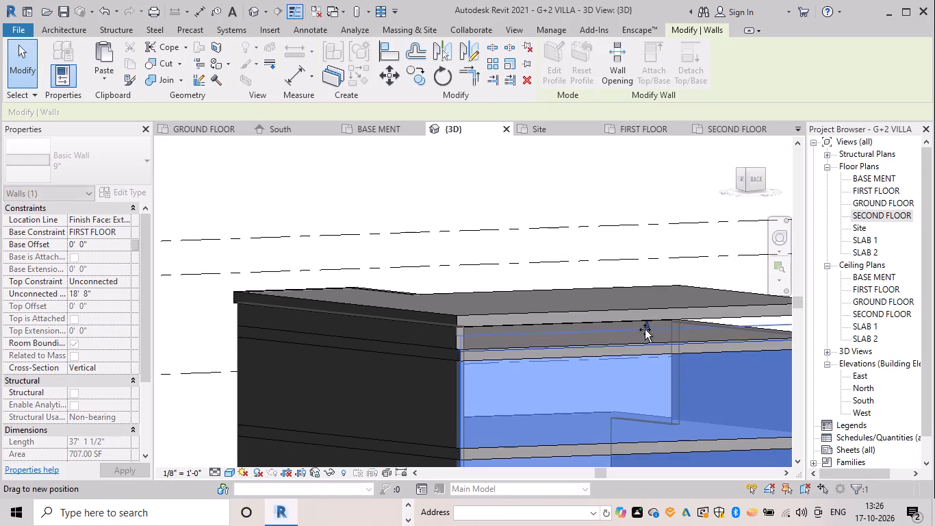
pyautogui.moveTo(645, 329); pyautogui.dragTo(645, 322)
pyautogui.click(591, 193)
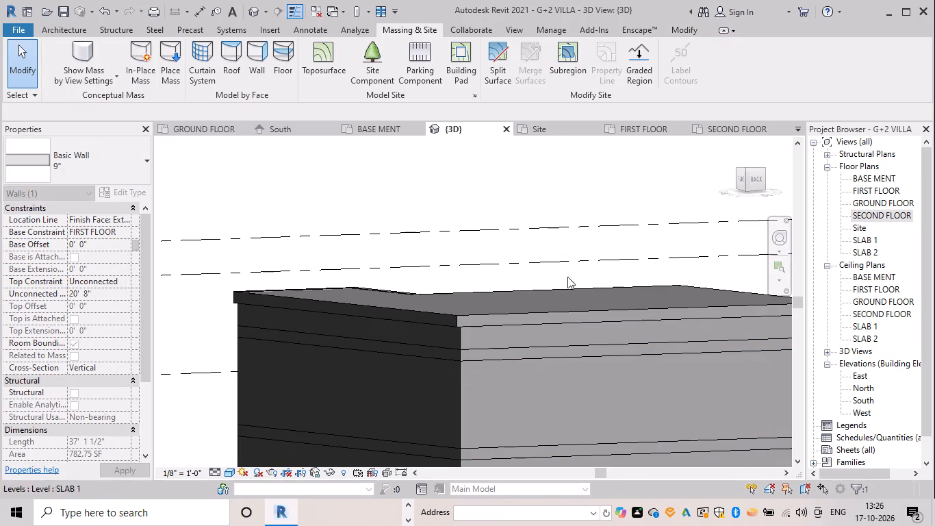
pyautogui.press('Escape')
# On the SLAB 1 floor plan, draw a 9" wall 3' high and about 26' 4" long along the terrace notch's recessed front edge.
pyautogui.keyDown('shift'); pyautogui.moveTo(432, 406); pyautogui.dragTo(635, 390, button='middle'); pyautogui.keyUp('shift')
pyautogui.scroll(-4, 624, 390)
pyautogui.keyDown('shift'); pyautogui.moveTo(472, 351); pyautogui.dragTo(526, 351, button='middle'); pyautogui.keyUp('shift')
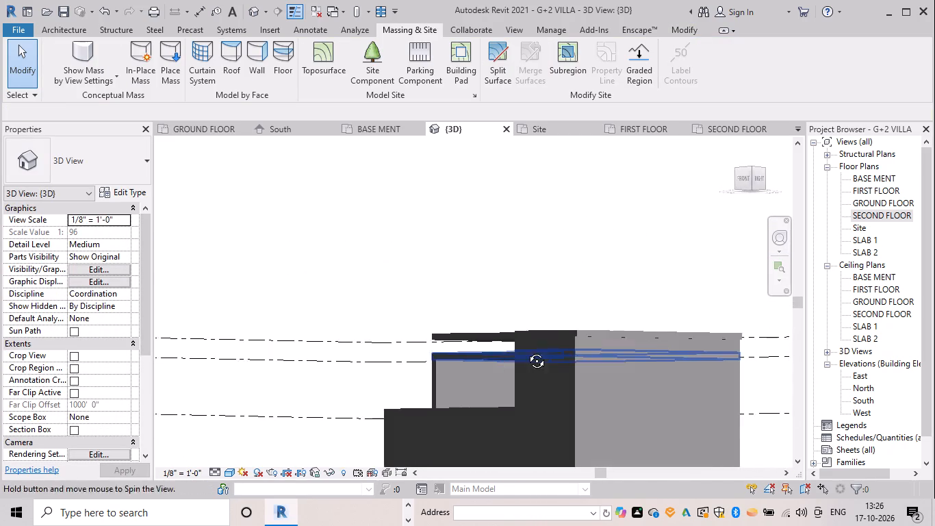
pyautogui.keyDown('shift'); pyautogui.moveTo(526, 351); pyautogui.dragTo(657, 372, button='middle'); pyautogui.keyUp('shift')
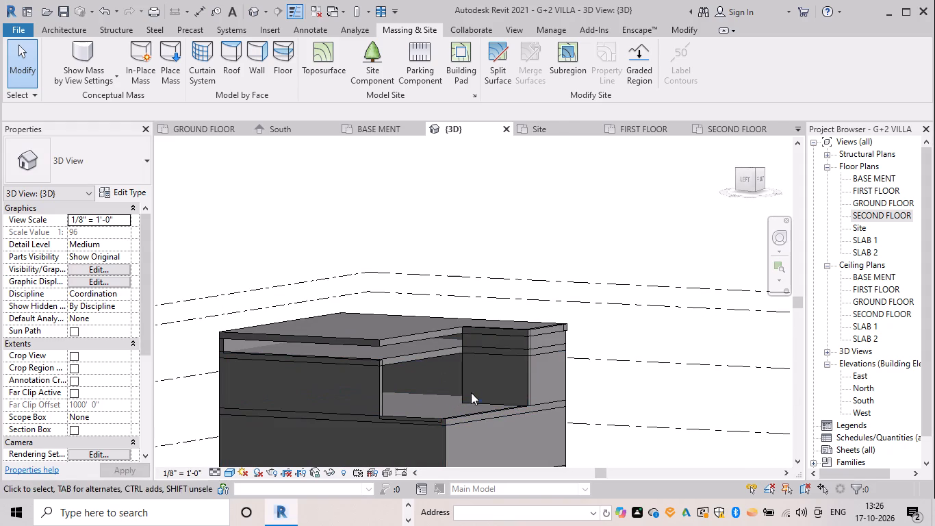
pyautogui.keyDown('shift'); pyautogui.moveTo(452, 364); pyautogui.dragTo(422, 362, button='middle'); pyautogui.keyUp('shift')
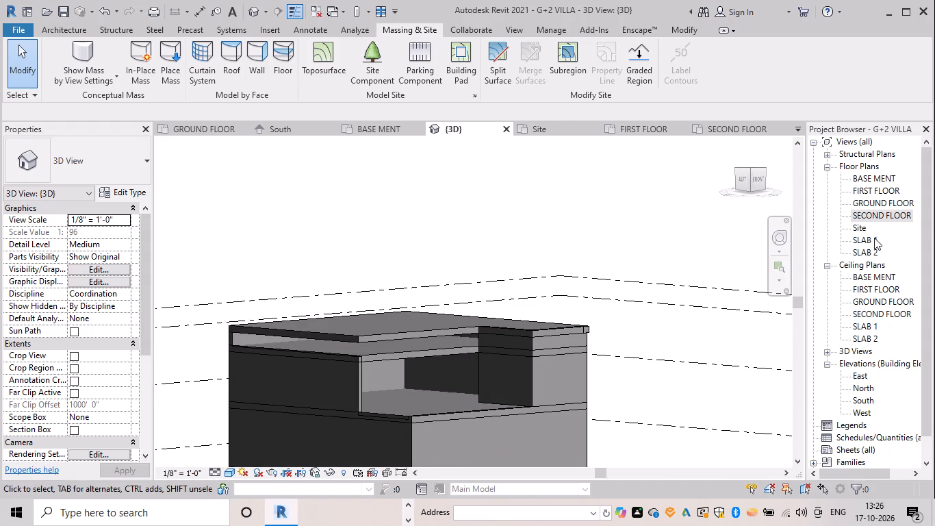
pyautogui.doubleClick(873, 238)
pyautogui.press('Escape')
pyautogui.scroll(2, 457, 296)
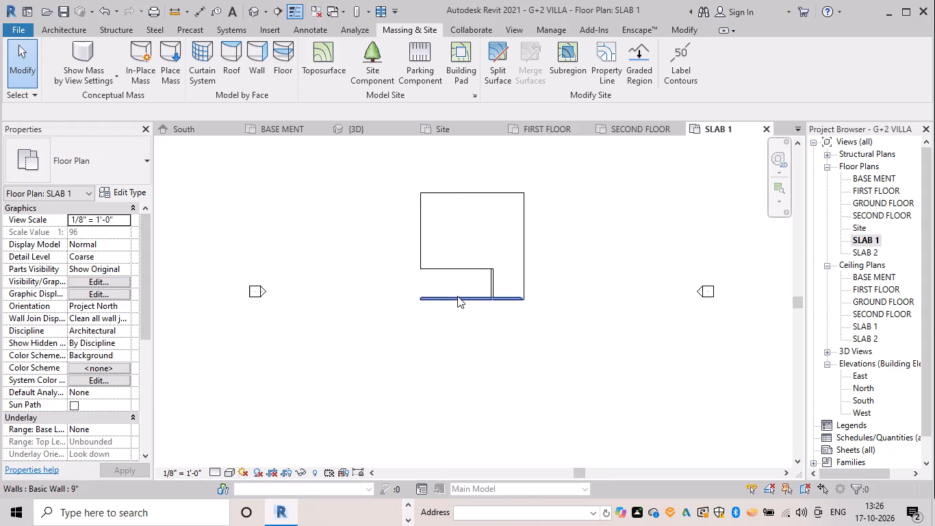
pyautogui.scroll(1, 457, 296)
pyautogui.press('w')
pyautogui.press('a')
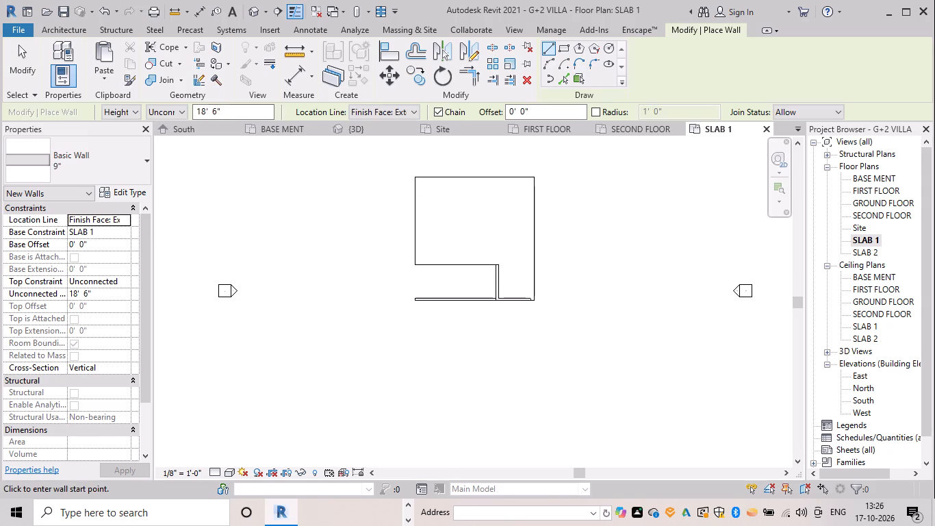
pyautogui.moveTo(238, 107); pyautogui.dragTo(107, 137)
pyautogui.press('BackSpace')
pyautogui.write("3'")
pyautogui.press('Return')
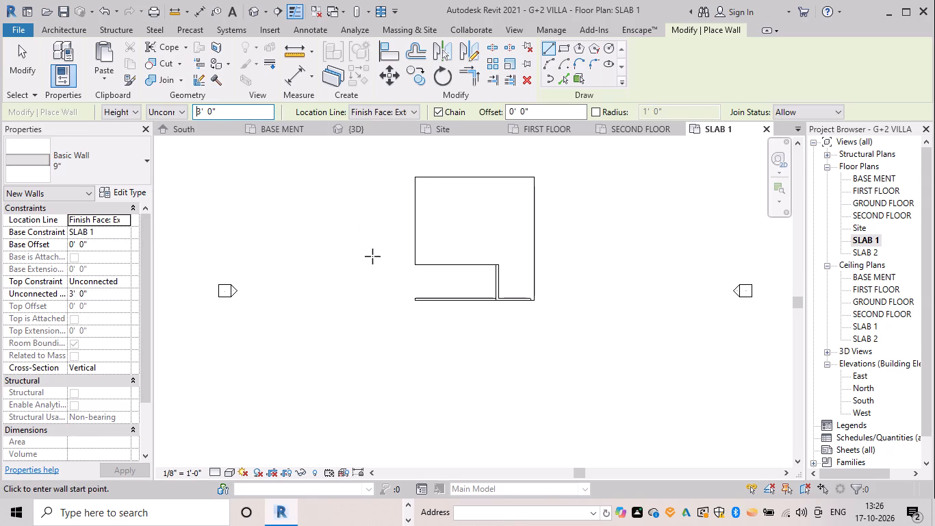
pyautogui.scroll(5, 413, 262)
pyautogui.moveTo(415, 269); pyautogui.dragTo(431, 270)
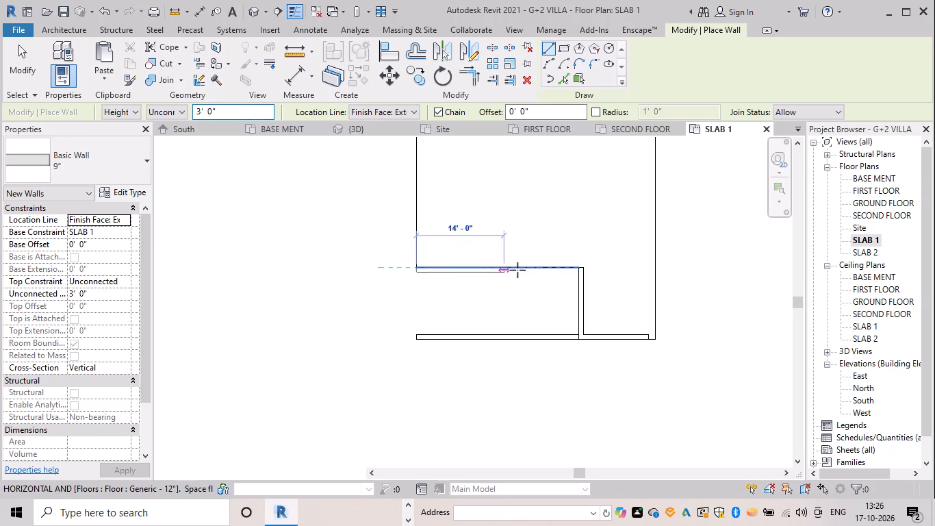
pyautogui.press('space')
pyautogui.click(578, 262)
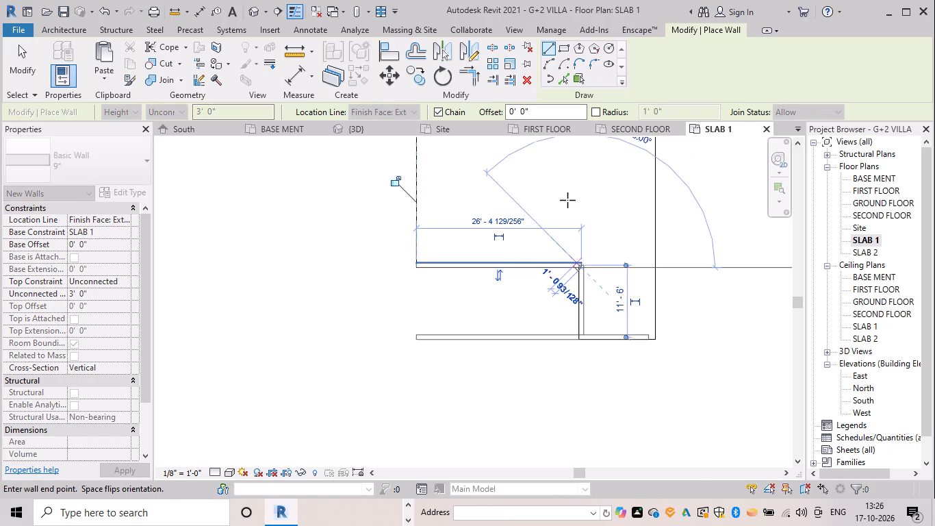
pyautogui.press('space')
pyautogui.press('Escape')
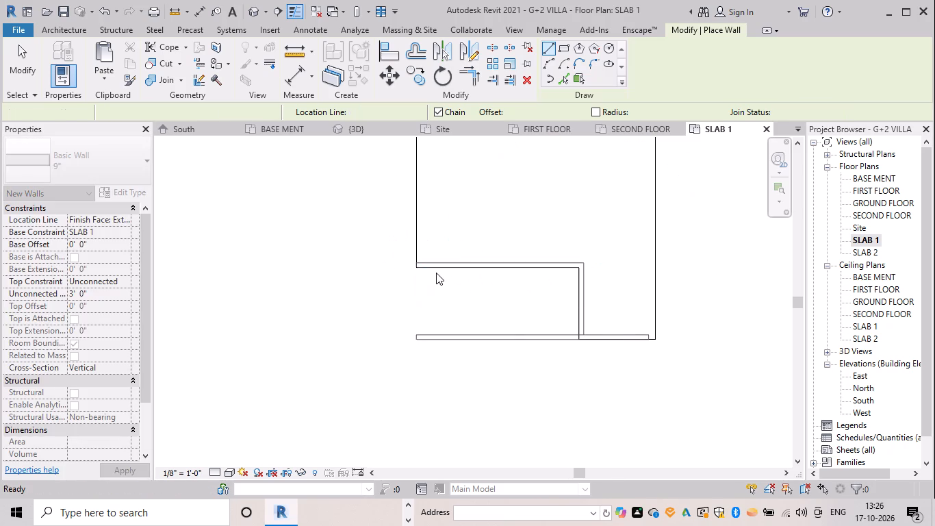
# Draw a second 3' high 9" wall along the slab's west edge from the notch to the back corner.
pyautogui.click(415, 258)
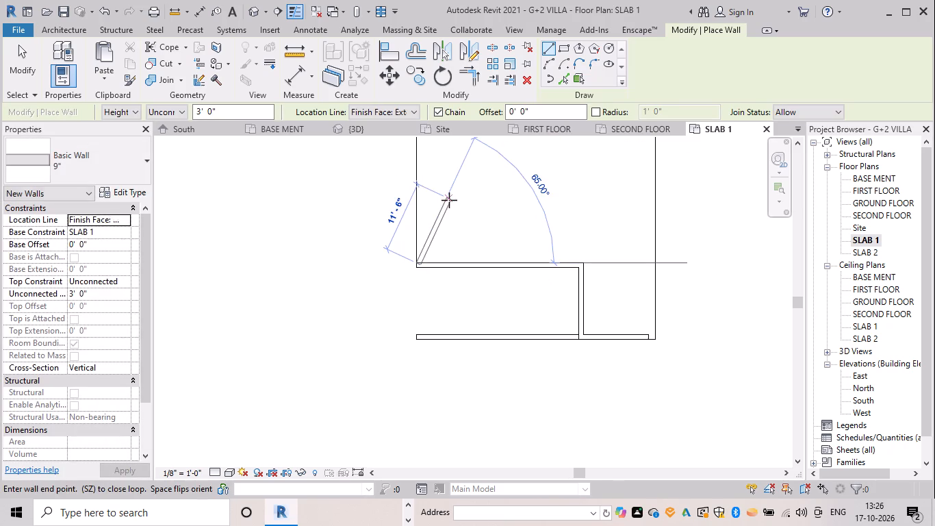
pyautogui.moveTo(449, 200); pyautogui.dragTo(439, 427, button='middle')
pyautogui.scroll(-2, 449, 200)
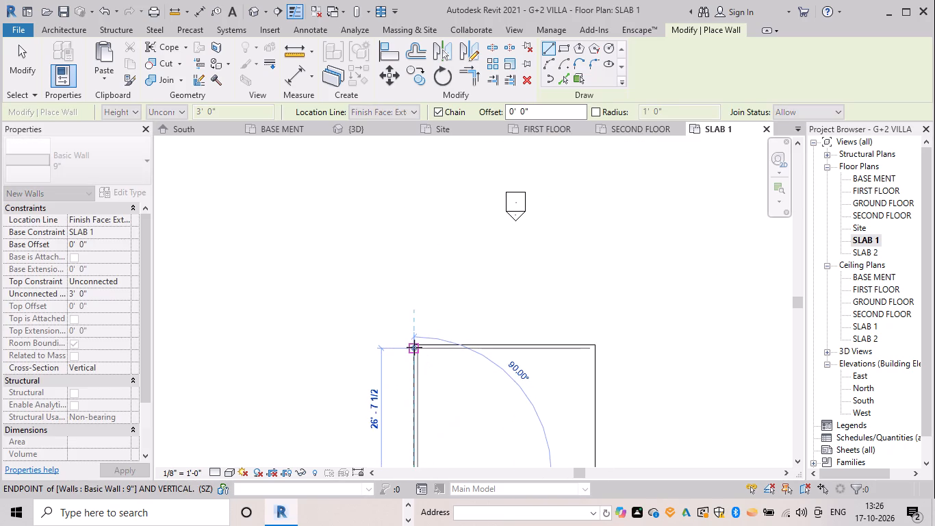
pyautogui.click(414, 347)
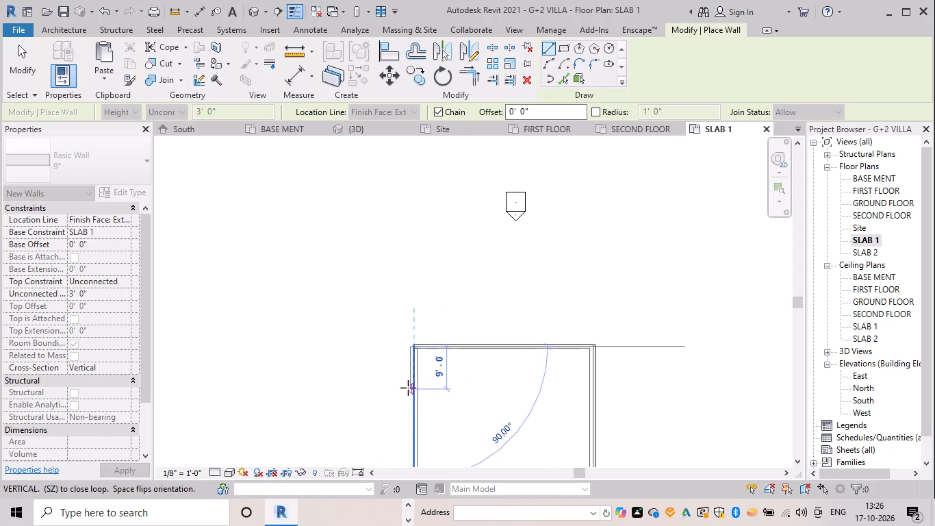
pyautogui.press('Escape')
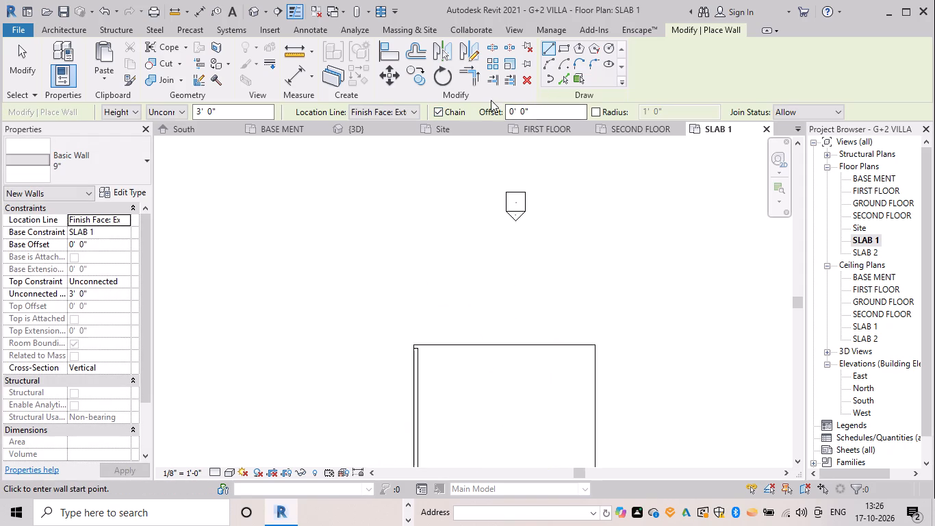
# Examine the new walls between the two roof slabs in the 3D view from the west and front sides.
pyautogui.click(373, 138)
pyautogui.click(372, 133)
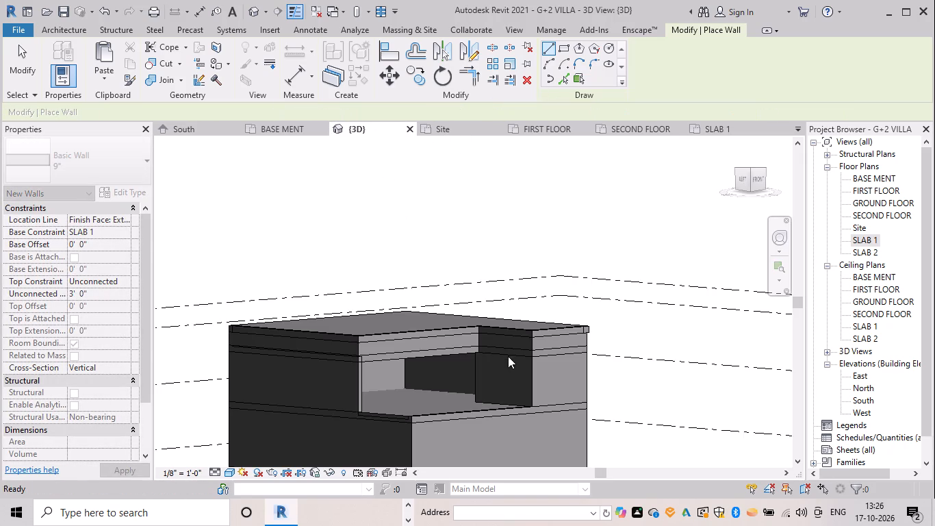
pyautogui.press('Escape')
pyautogui.scroll(-4, 388, 375)
pyautogui.keyDown('shift'); pyautogui.moveTo(355, 375); pyautogui.dragTo(407, 351, button='middle'); pyautogui.keyUp('shift')
pyautogui.scroll(4, 422, 367)
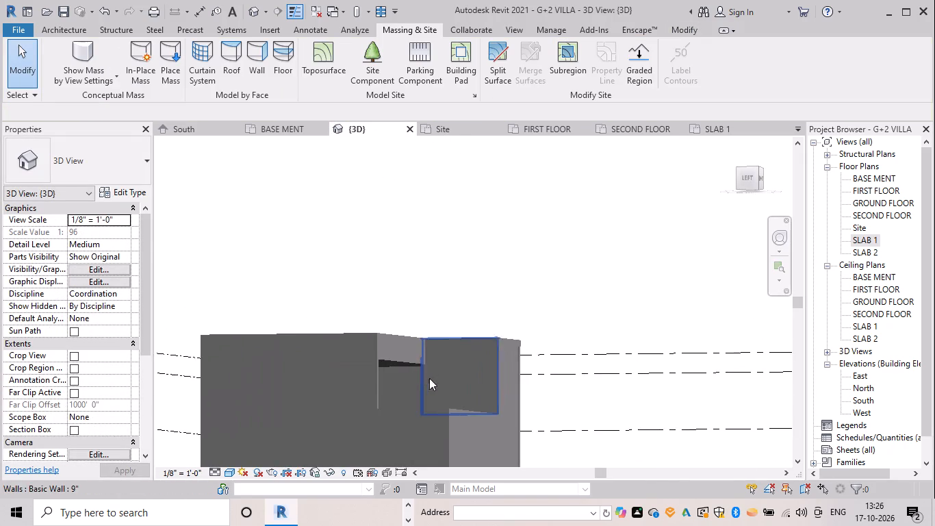
pyautogui.keyDown('shift'); pyautogui.moveTo(435, 380); pyautogui.dragTo(340, 409, button='middle'); pyautogui.keyUp('shift')
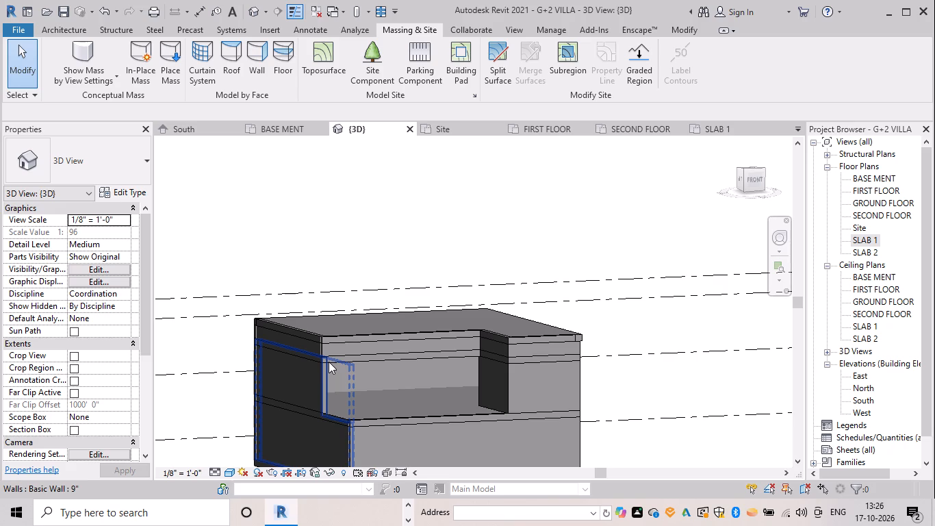
pyautogui.press('Escape')
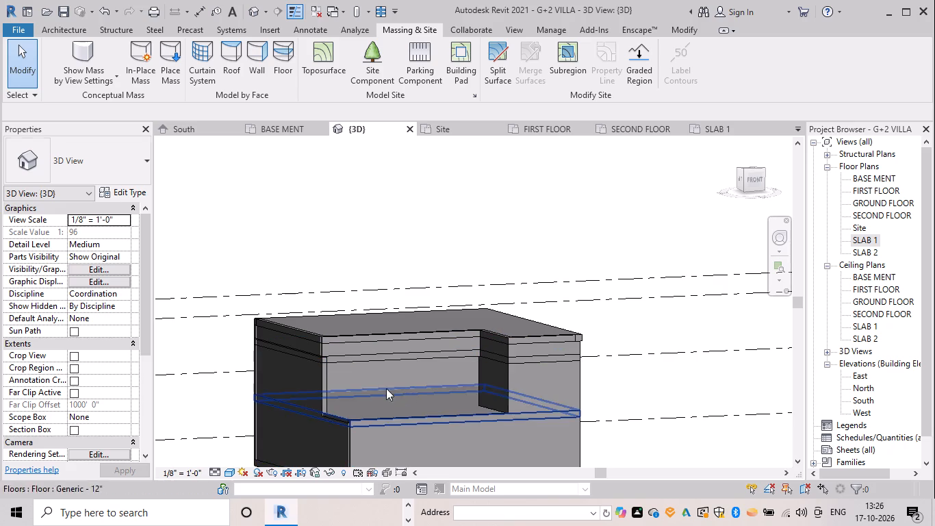
# Lower the top of the west first-floor 9" wall to the underside of the lower roof slab.
pyautogui.scroll(2, 396, 371)
pyautogui.keyDown('shift'); pyautogui.moveTo(396, 371); pyautogui.dragTo(364, 356, button='middle'); pyautogui.keyUp('shift')
pyautogui.scroll(2, 313, 359)
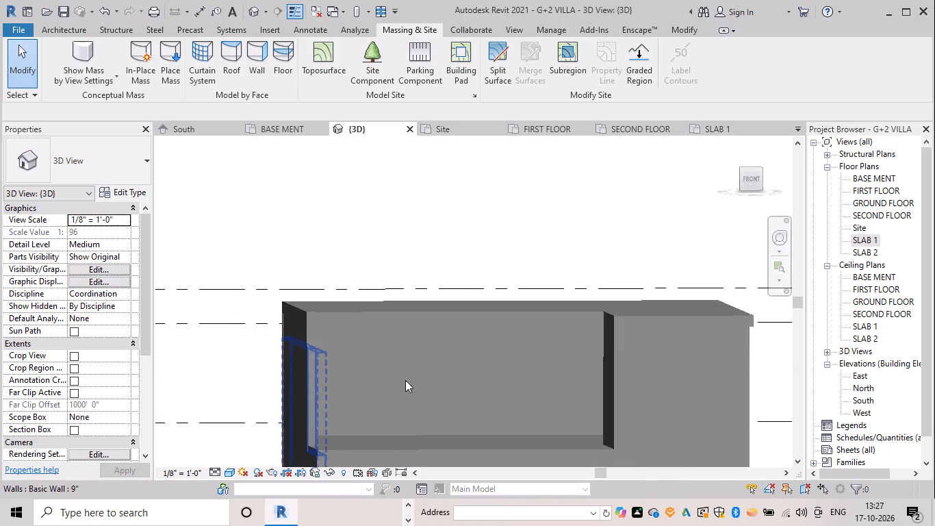
pyautogui.keyDown('shift'); pyautogui.moveTo(424, 381); pyautogui.dragTo(410, 386, button='middle'); pyautogui.keyUp('shift')
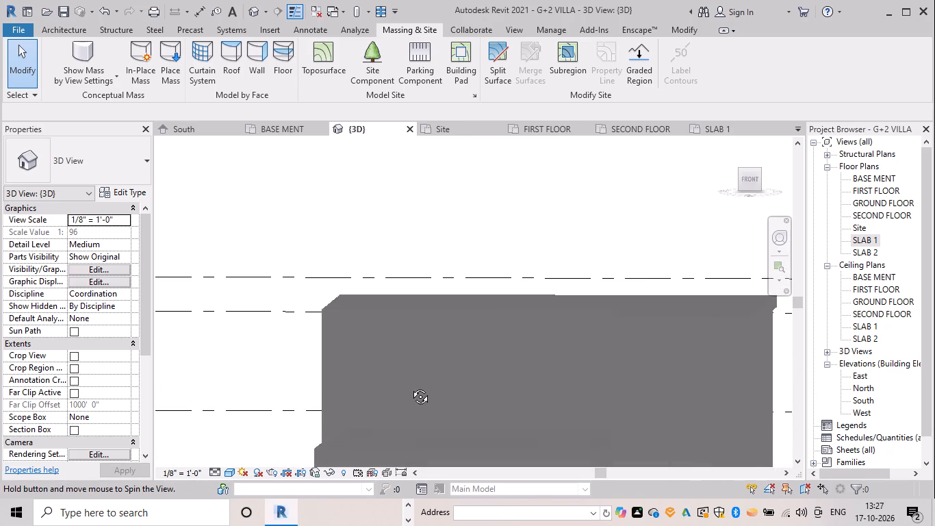
pyautogui.keyDown('shift'); pyautogui.moveTo(410, 386); pyautogui.dragTo(411, 386, button='middle'); pyautogui.keyUp('shift')
pyautogui.scroll(4, 340, 379)
pyautogui.keyDown('shift'); pyautogui.moveTo(379, 401); pyautogui.dragTo(384, 390, button='middle'); pyautogui.keyUp('shift')
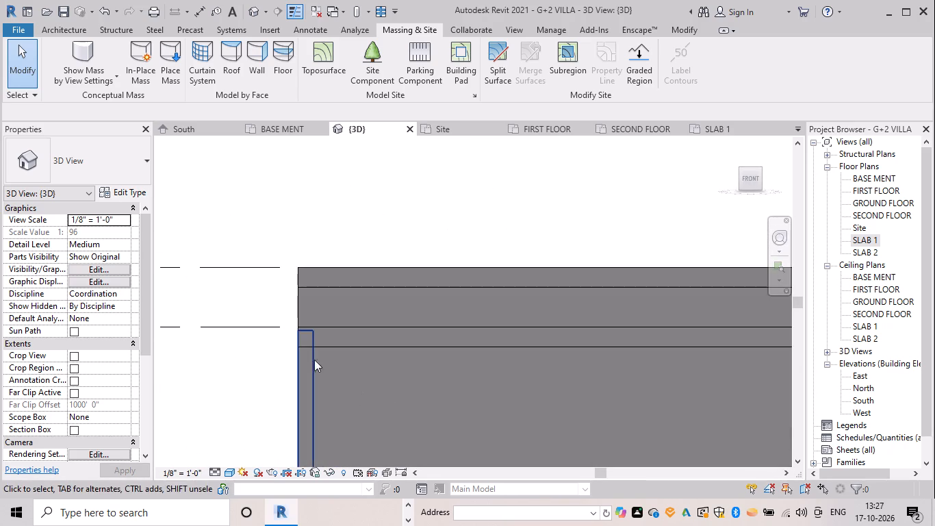
pyautogui.scroll(4, 294, 338)
pyautogui.click(322, 334)
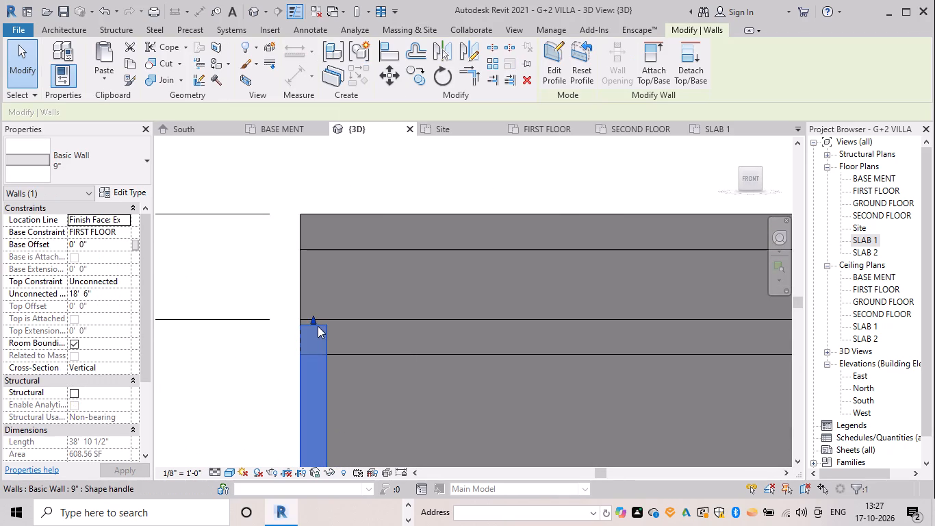
pyautogui.moveTo(313, 318); pyautogui.dragTo(317, 350)
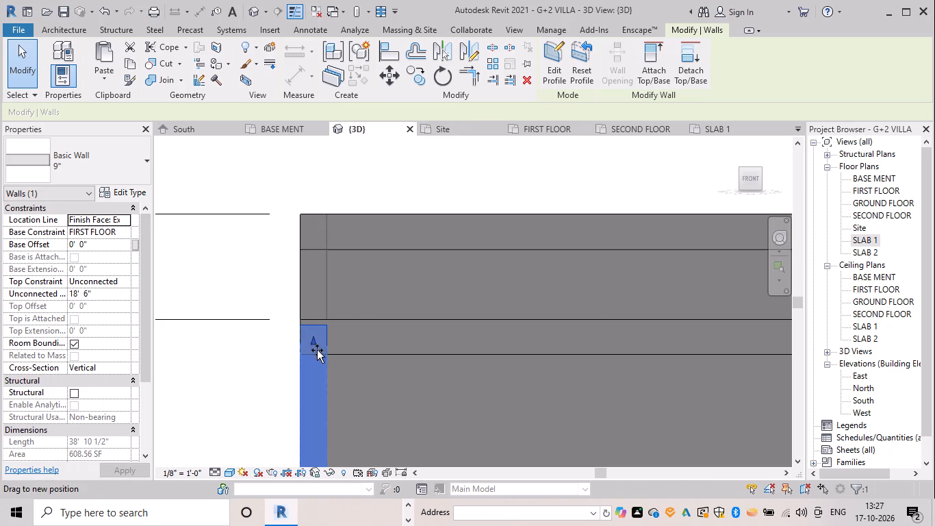
pyautogui.moveTo(317, 350); pyautogui.dragTo(318, 358)
pyautogui.press('Escape')
pyautogui.scroll(-5, 362, 375)
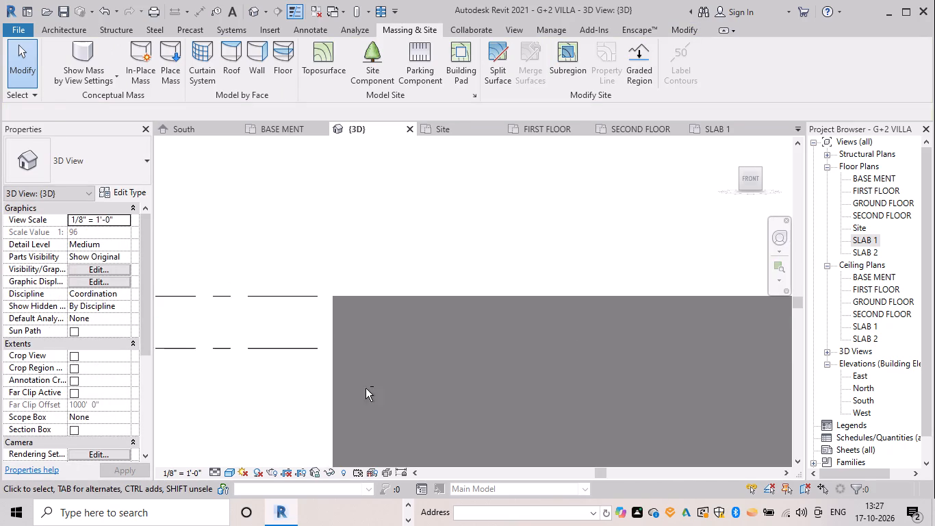
pyautogui.keyDown('shift'); pyautogui.moveTo(366, 388); pyautogui.dragTo(457, 384, button='middle'); pyautogui.keyUp('shift')
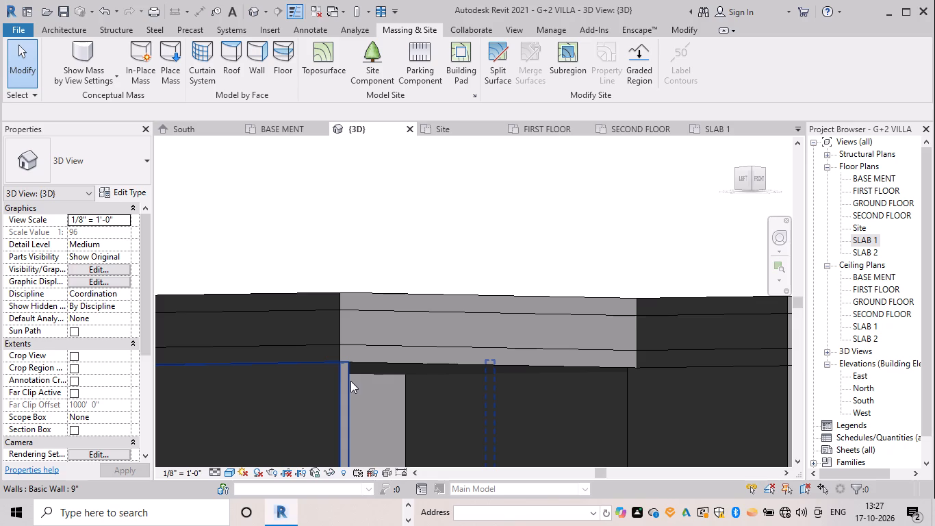
# Save the project.
pyautogui.press('Escape')
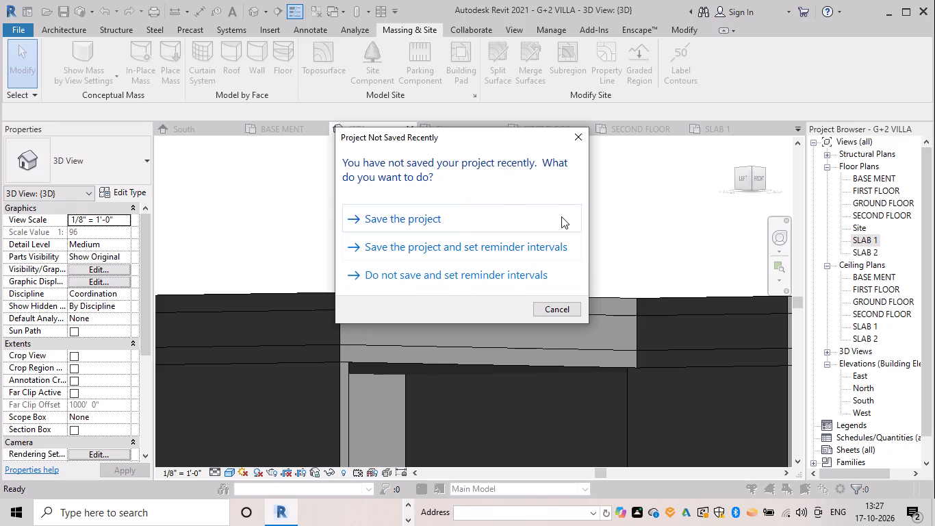
pyautogui.click(554, 214)
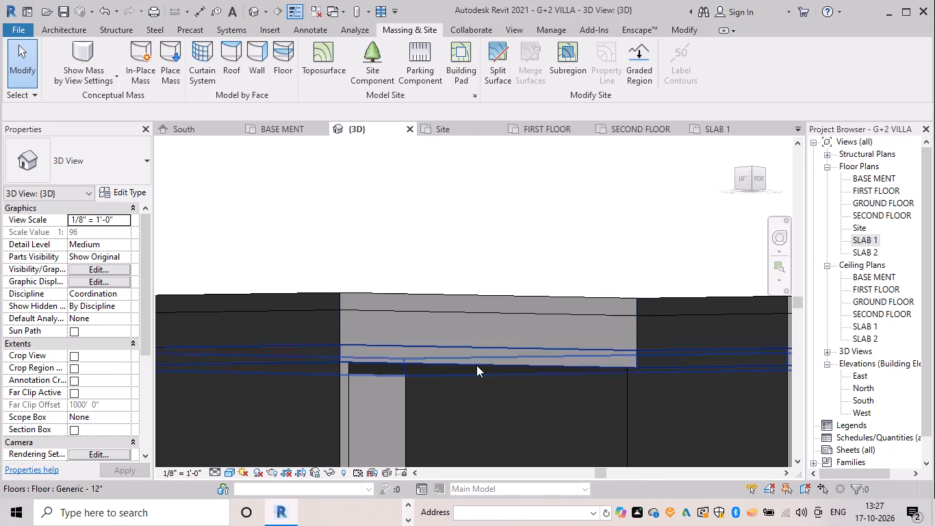
# Examine the upper walls and roof slab edges around the west, back, east and front sides of the building.
pyautogui.keyDown('shift'); pyautogui.moveTo(415, 353); pyautogui.dragTo(556, 367, button='middle'); pyautogui.keyUp('shift')
pyautogui.scroll(-2, 474, 373)
pyautogui.moveTo(473, 373); pyautogui.dragTo(540, 353, button='middle')
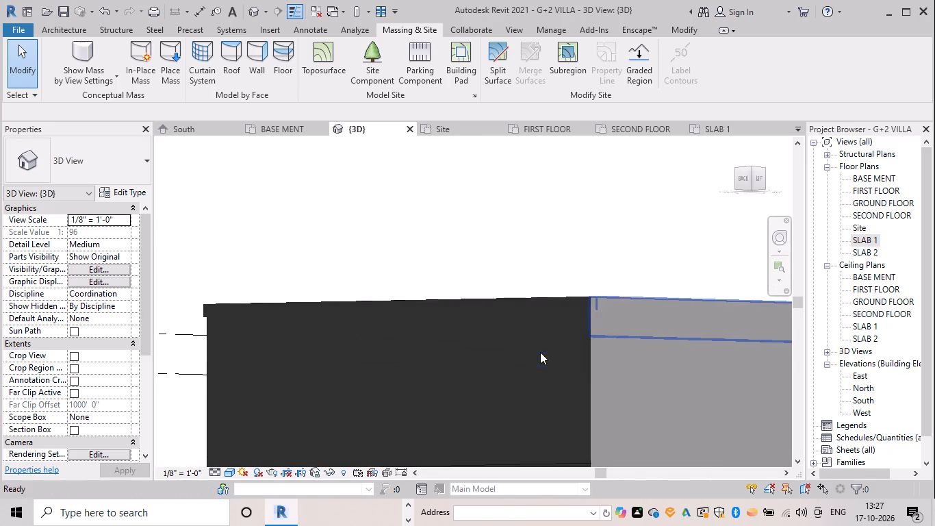
pyautogui.scroll(5, 584, 334)
pyautogui.keyDown('shift'); pyautogui.moveTo(501, 353); pyautogui.dragTo(661, 344, button='middle'); pyautogui.keyUp('shift')
pyautogui.scroll(-4, 597, 351)
pyautogui.moveTo(596, 351); pyautogui.dragTo(548, 349, button='middle')
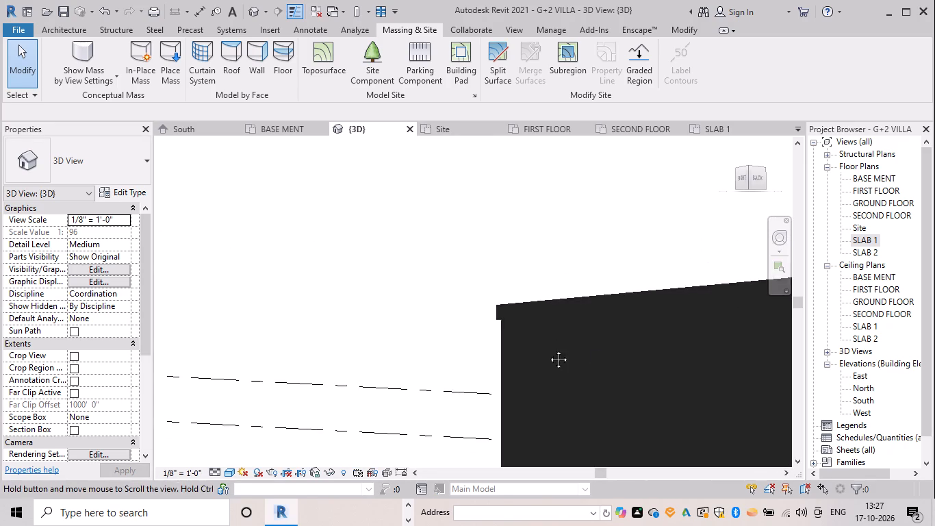
pyautogui.moveTo(548, 349); pyautogui.dragTo(372, 340, button='middle')
pyautogui.keyDown('shift'); pyautogui.scroll(1, 380, 345); pyautogui.keyUp('shift')
pyautogui.keyDown('shift'); pyautogui.moveTo(392, 347); pyautogui.dragTo(481, 353, button='middle'); pyautogui.keyUp('shift')
pyautogui.scroll(-2, 481, 353)
pyautogui.moveTo(481, 353); pyautogui.dragTo(343, 321, button='middle')
pyautogui.keyDown('shift'); pyautogui.moveTo(348, 338); pyautogui.dragTo(541, 379, button='middle'); pyautogui.keyUp('shift')
pyautogui.scroll(2, 584, 323)
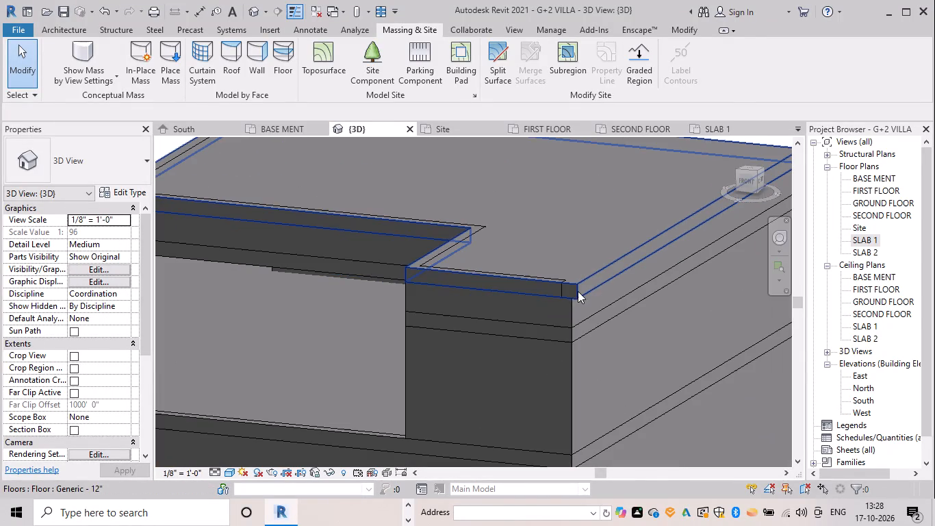
# Edit the SLAB 2 floor's boundary, nudging its east edge inward to the outer face of the east wall, and finish the sketch.
pyautogui.click(578, 291)
pyautogui.click(555, 86)
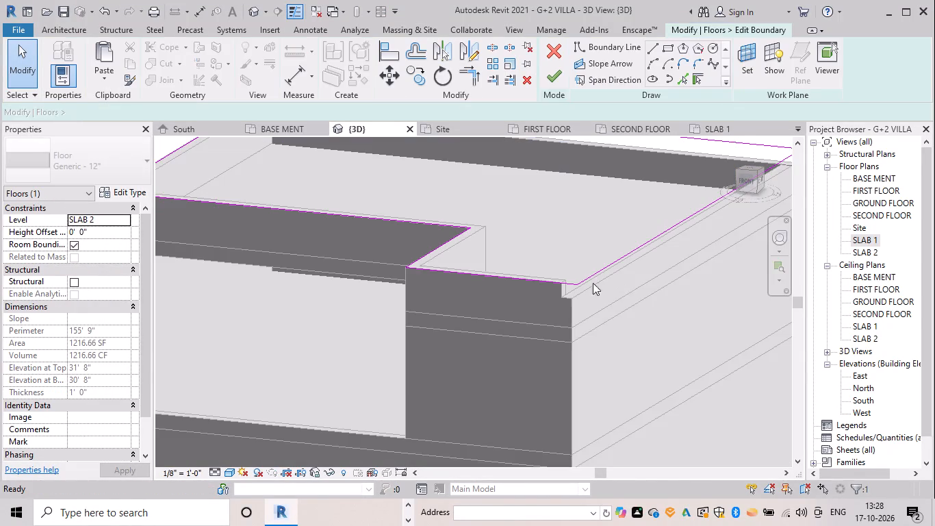
pyautogui.keyDown('shift'); pyautogui.moveTo(572, 295); pyautogui.dragTo(596, 506, button='middle'); pyautogui.keyUp('shift')
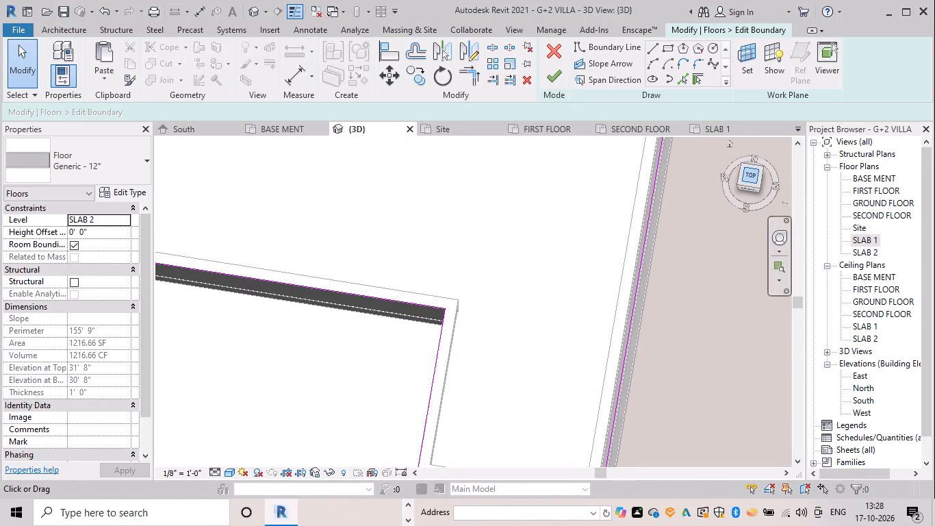
pyautogui.click(758, 175)
pyautogui.click(754, 175)
pyautogui.scroll(6, 501, 368)
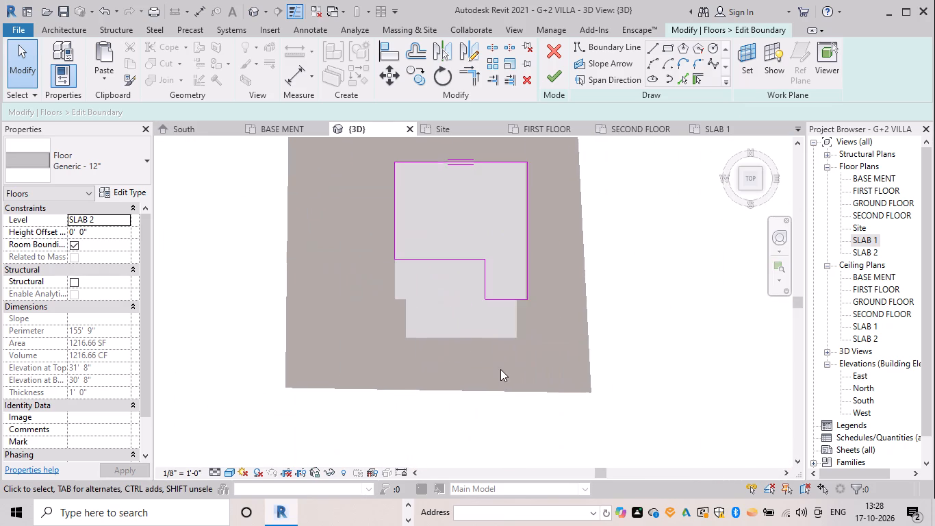
pyautogui.scroll(7, 604, 208)
pyautogui.click(405, 269)
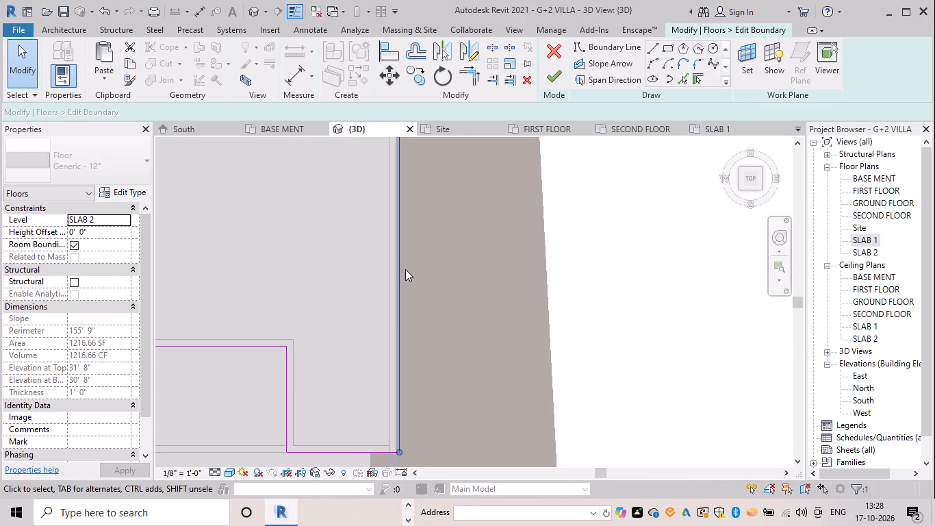
pyautogui.press('Left')
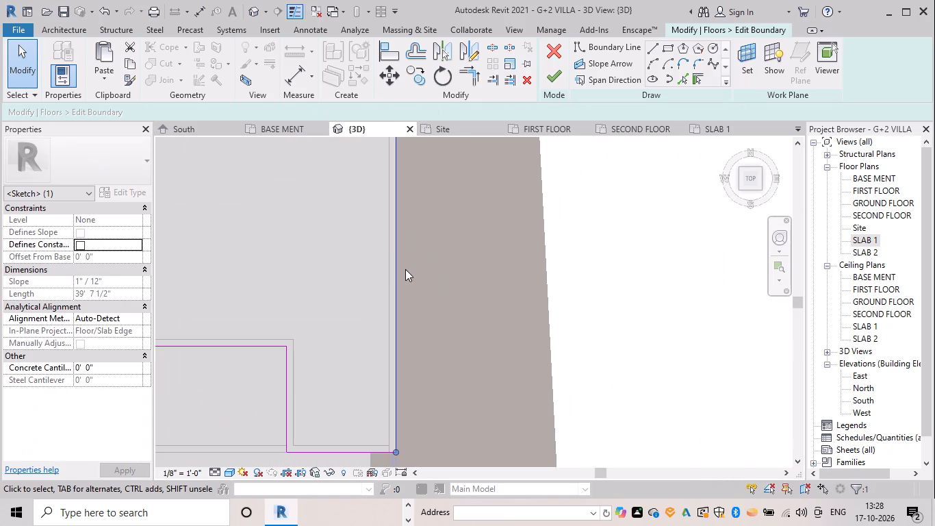
pyautogui.click(546, 73)
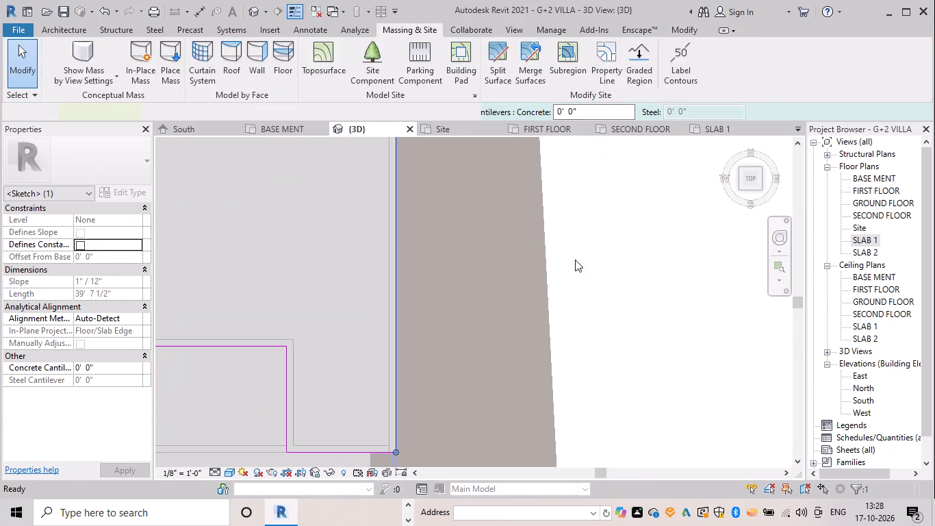
# Open the profile of the front 9" wall based on FIRST FLOOR for editing.
pyautogui.click(577, 300)
pyautogui.scroll(-1, 460, 404)
pyautogui.keyDown('shift'); pyautogui.moveTo(458, 404); pyautogui.dragTo(399, 302, button='middle'); pyautogui.keyUp('shift')
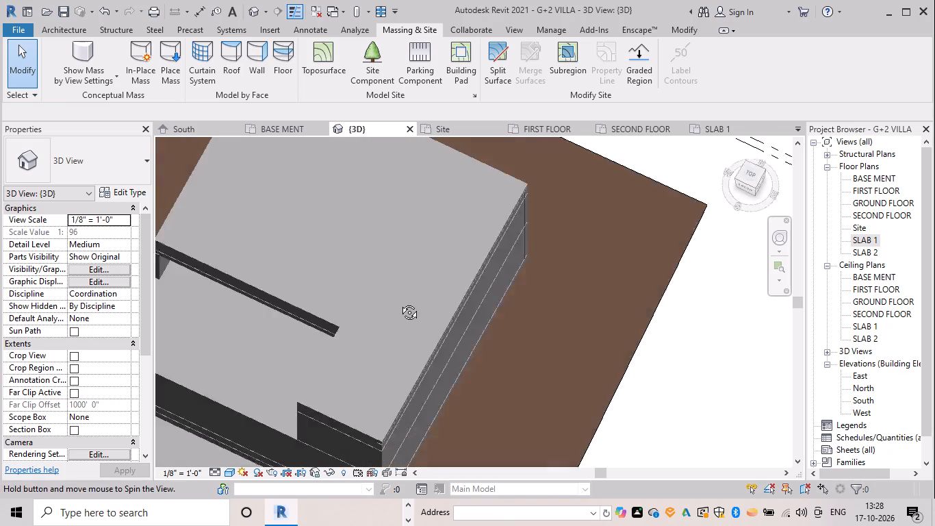
pyautogui.keyDown('shift'); pyautogui.moveTo(399, 302); pyautogui.dragTo(398, 299, button='middle'); pyautogui.keyUp('shift')
pyautogui.scroll(3, 412, 462)
pyautogui.keyDown('shift'); pyautogui.moveTo(393, 372); pyautogui.dragTo(370, 315, button='middle'); pyautogui.keyUp('shift')
pyautogui.scroll(4, 304, 375)
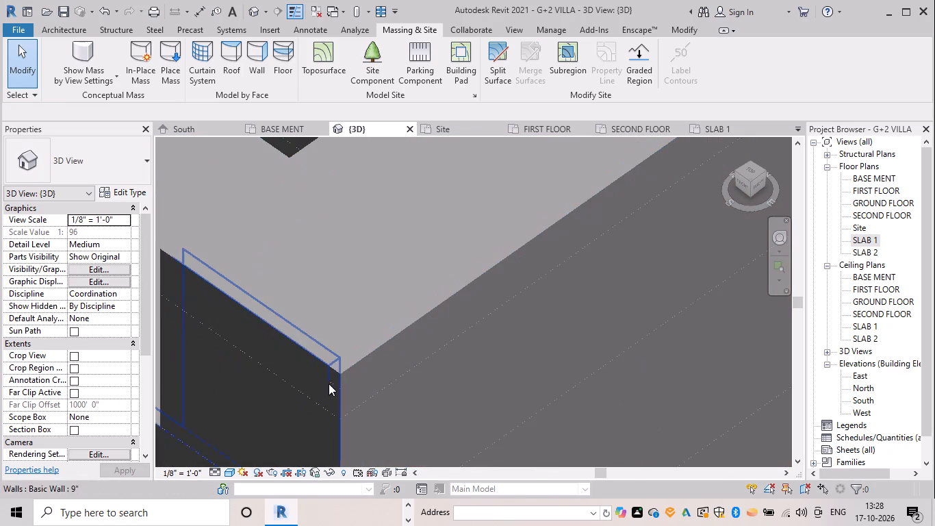
pyautogui.click(329, 360)
pyautogui.keyDown('shift'); pyautogui.moveTo(363, 390); pyautogui.dragTo(378, 354, button='middle'); pyautogui.keyUp('shift')
pyautogui.click(558, 73)
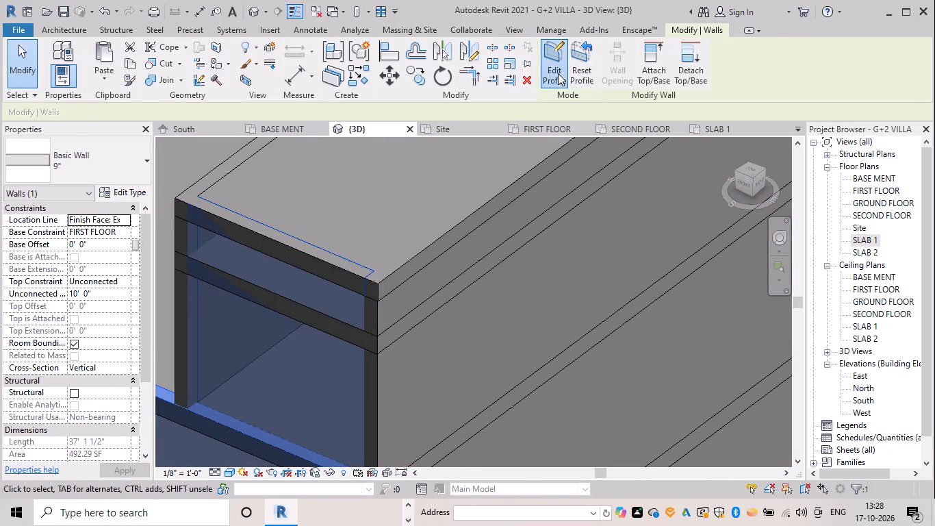
# Nudge the upper east edge of the front wall's profile outward to the east wall's outer face, removing conflicting constraints, and finish the profile.
pyautogui.scroll(2, 362, 286)
pyautogui.scroll(-4, 377, 301)
pyautogui.scroll(-2, 496, 293)
pyautogui.keyDown('shift'); pyautogui.moveTo(496, 292); pyautogui.dragTo(495, 360, button='middle'); pyautogui.keyUp('shift')
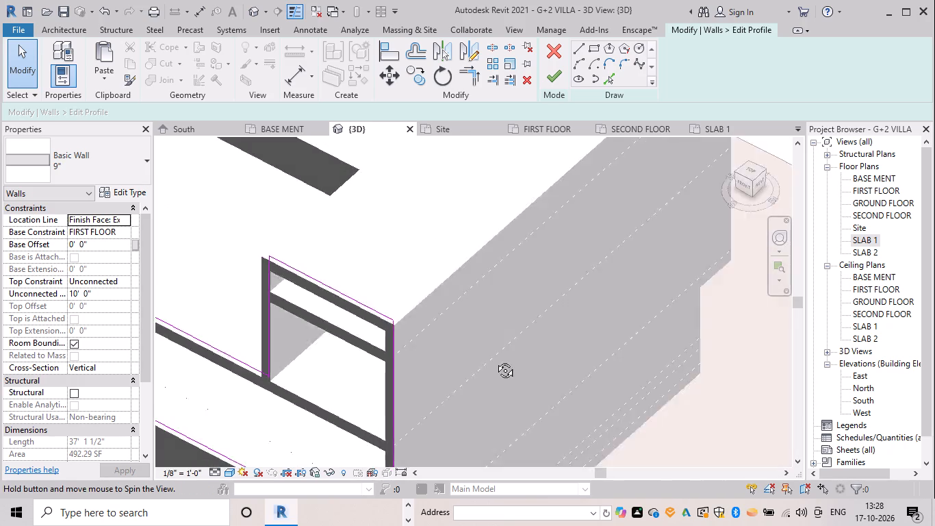
pyautogui.keyDown('shift'); pyautogui.moveTo(495, 360); pyautogui.dragTo(557, 455, button='middle'); pyautogui.keyUp('shift')
pyautogui.scroll(-4, 574, 308)
pyautogui.keyDown('shift'); pyautogui.moveTo(563, 288); pyautogui.dragTo(568, 345, button='middle'); pyautogui.keyUp('shift')
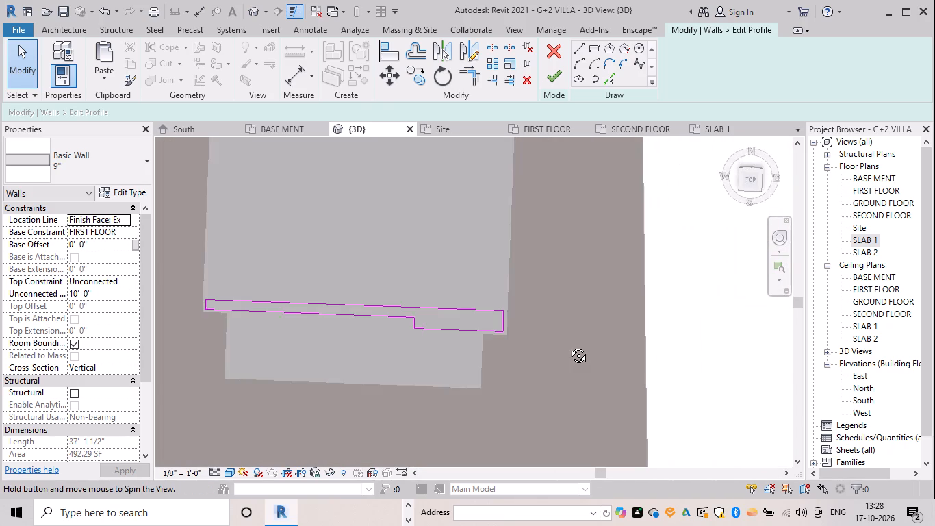
pyautogui.keyDown('shift'); pyautogui.moveTo(568, 345); pyautogui.dragTo(566, 322, button='middle'); pyautogui.keyUp('shift')
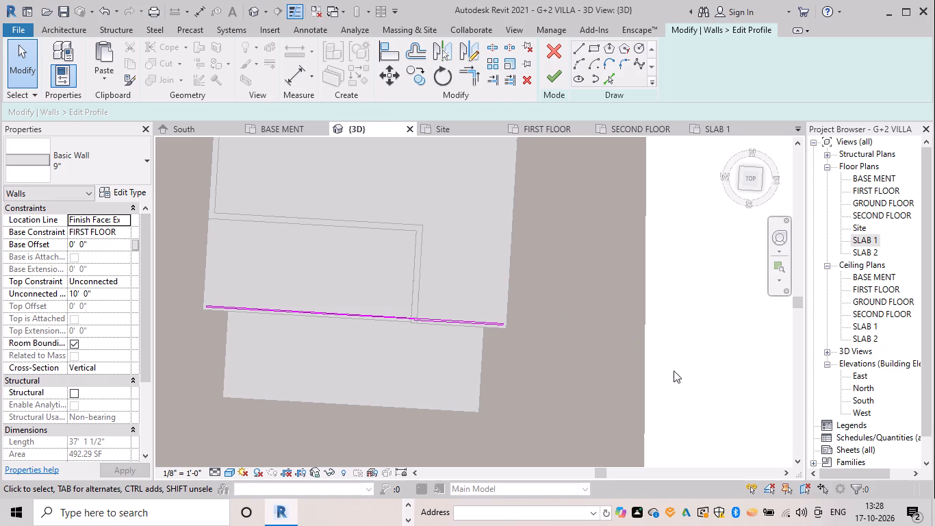
pyautogui.keyDown('shift'); pyautogui.moveTo(561, 392); pyautogui.dragTo(549, 210, button='middle'); pyautogui.keyUp('shift')
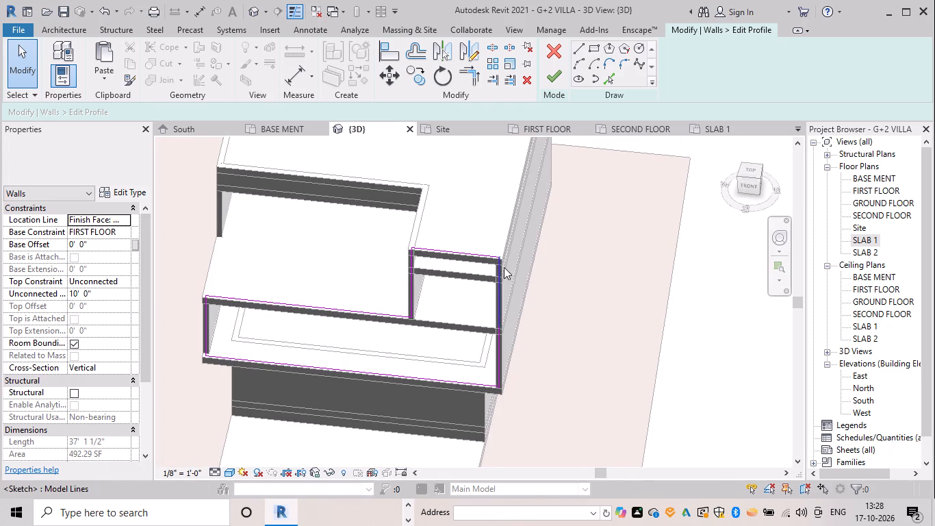
pyautogui.moveTo(503, 270); pyautogui.dragTo(512, 271)
pyautogui.keyDown('shift'); pyautogui.moveTo(535, 265); pyautogui.dragTo(555, 140, button='middle'); pyautogui.keyUp('shift')
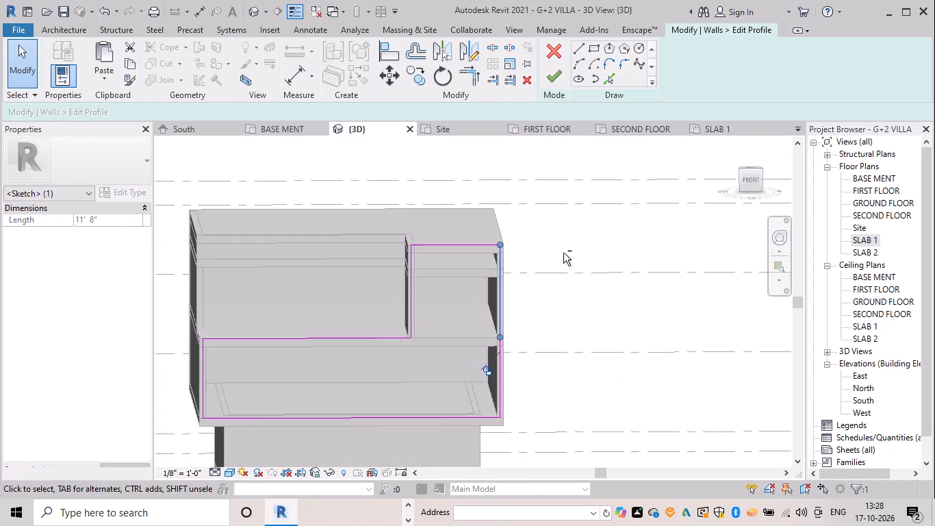
pyautogui.keyDown('shift'); pyautogui.moveTo(563, 253); pyautogui.dragTo(573, 264, button='middle'); pyautogui.keyUp('shift')
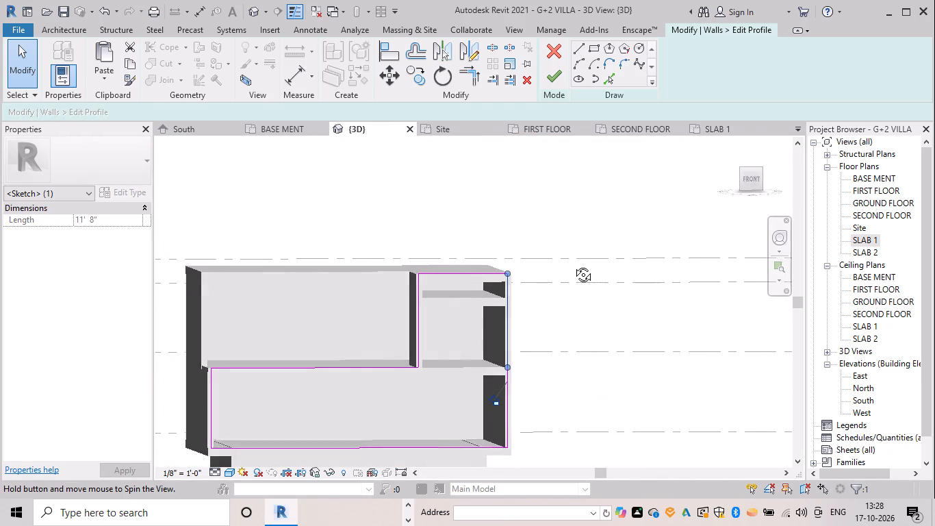
pyautogui.keyDown('shift'); pyautogui.moveTo(573, 264); pyautogui.dragTo(567, 265, button='middle'); pyautogui.keyUp('shift')
pyautogui.press('Right')
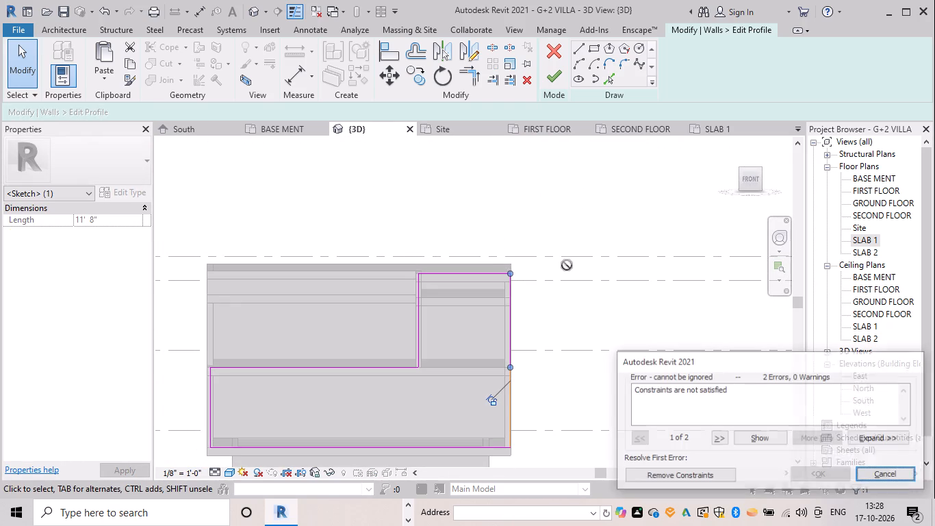
pyautogui.click(696, 484)
pyautogui.click(706, 477)
pyautogui.click(550, 82)
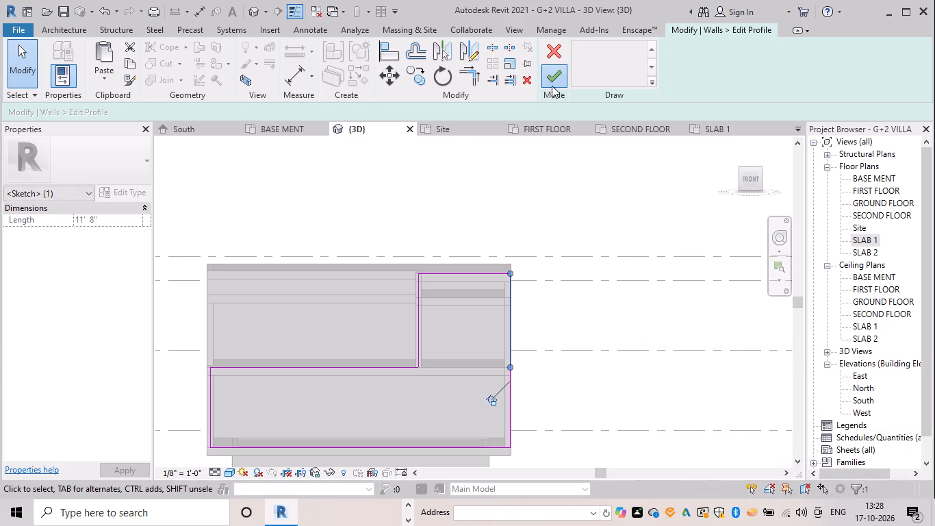
pyautogui.press('Escape')
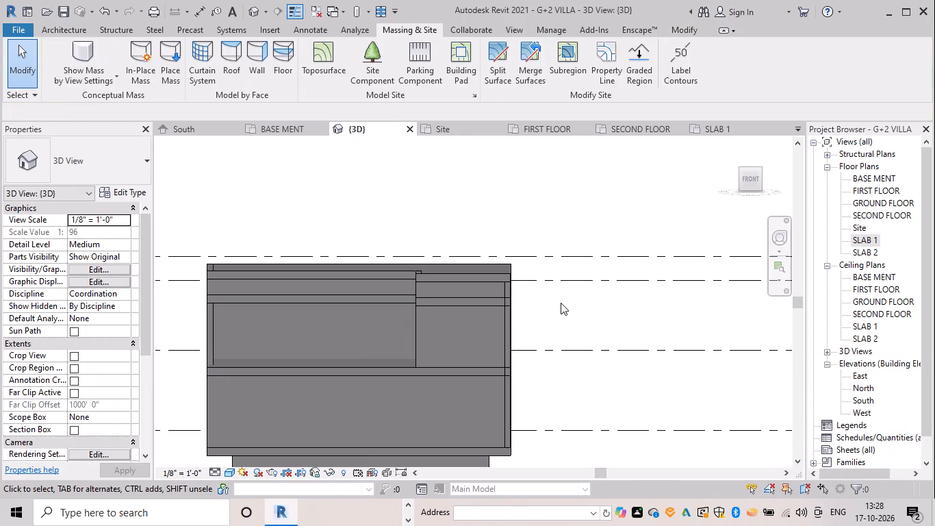
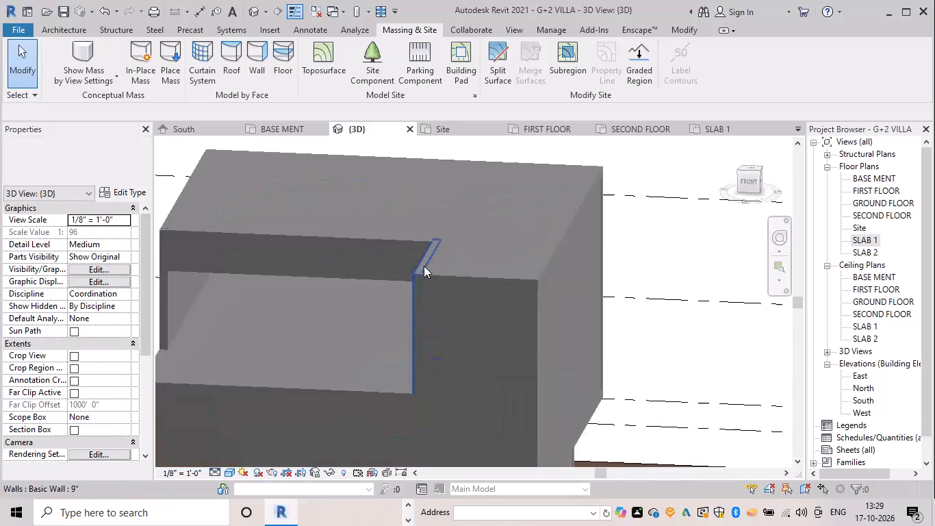
# Examine the upper walls, roof slab edges and front 9" wall from the front, left and right sides of the building.
pyautogui.keyDown('shift'); pyautogui.moveTo(418, 280); pyautogui.dragTo(461, 242, button='middle'); pyautogui.keyUp('shift')
pyautogui.scroll(-3, 331, 334)
pyautogui.keyDown('shift'); pyautogui.moveTo(300, 327); pyautogui.dragTo(303, 324, button='middle'); pyautogui.keyUp('shift')
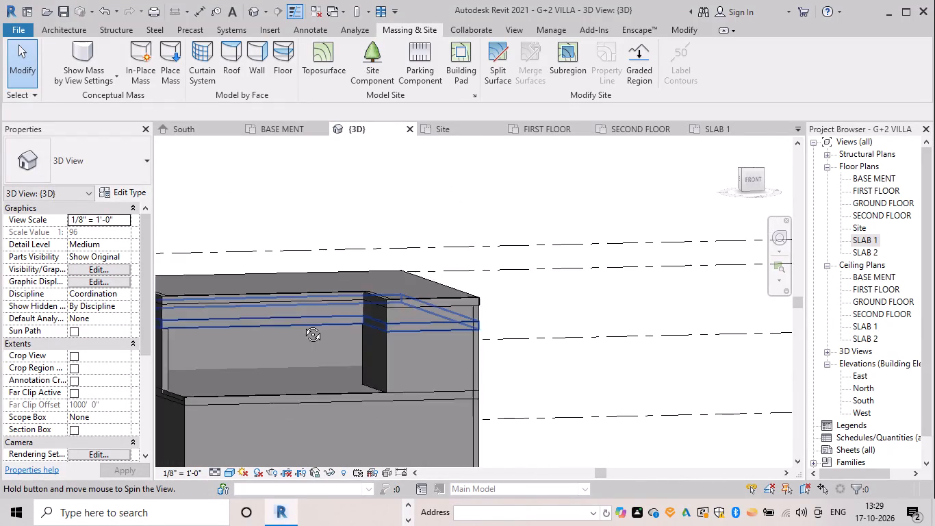
pyautogui.keyDown('shift'); pyautogui.moveTo(303, 324); pyautogui.dragTo(367, 327, button='middle'); pyautogui.keyUp('shift')
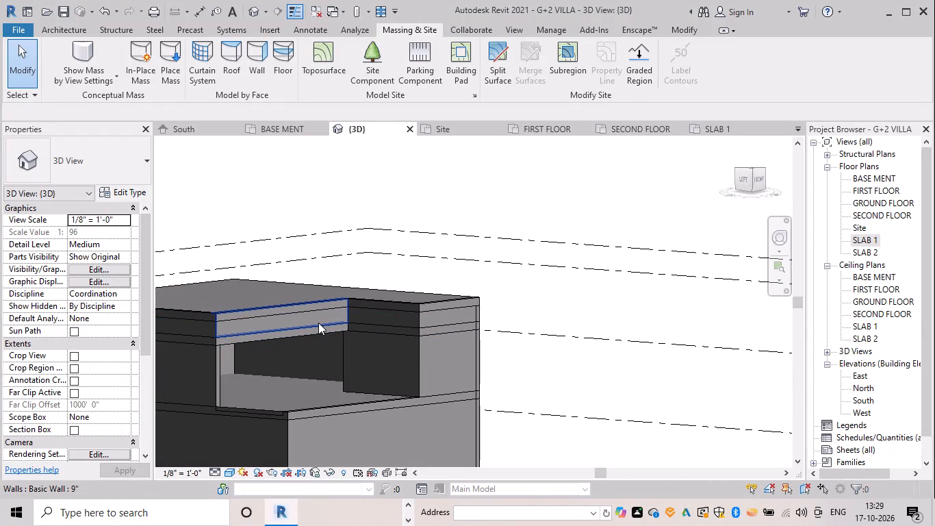
pyautogui.scroll(-3, 251, 350)
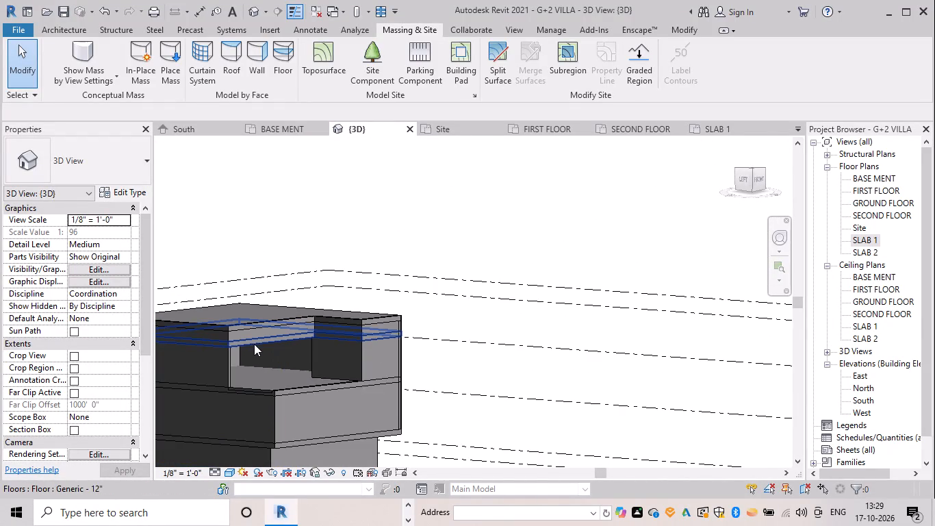
pyautogui.keyDown('shift'); pyautogui.scroll(-1, 251, 342); pyautogui.keyUp('shift')
pyautogui.keyDown('shift'); pyautogui.moveTo(251, 342); pyautogui.dragTo(296, 351, button='middle'); pyautogui.keyUp('shift')
pyautogui.moveTo(293, 346); pyautogui.dragTo(360, 282, button='middle')
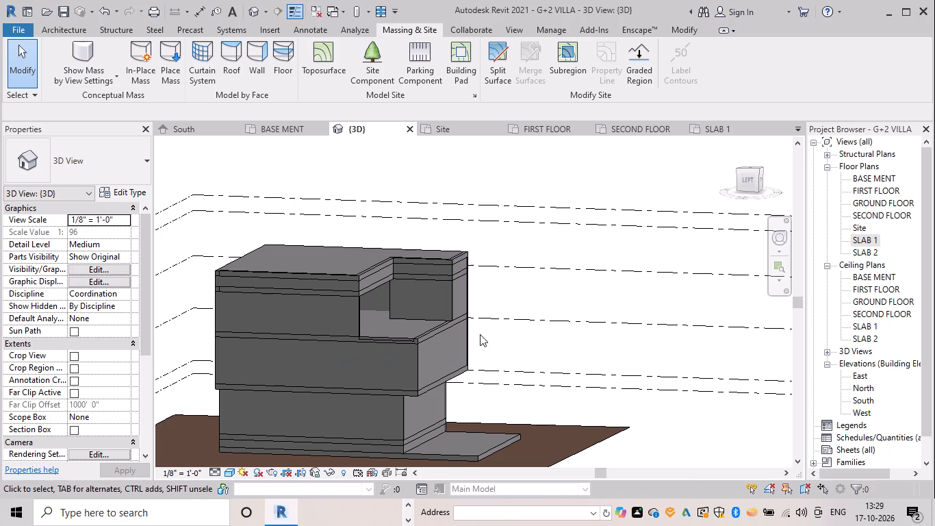
pyautogui.keyDown('shift'); pyautogui.moveTo(471, 322); pyautogui.dragTo(435, 313, button='middle'); pyautogui.keyUp('shift')
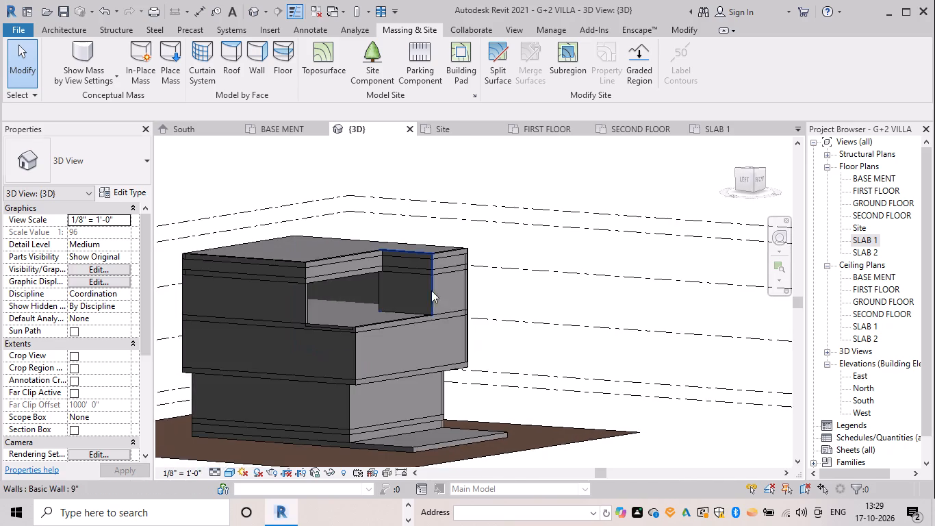
pyautogui.scroll(2, 424, 263)
pyautogui.keyDown('shift'); pyautogui.moveTo(445, 290); pyautogui.dragTo(415, 279, button='middle'); pyautogui.keyUp('shift')
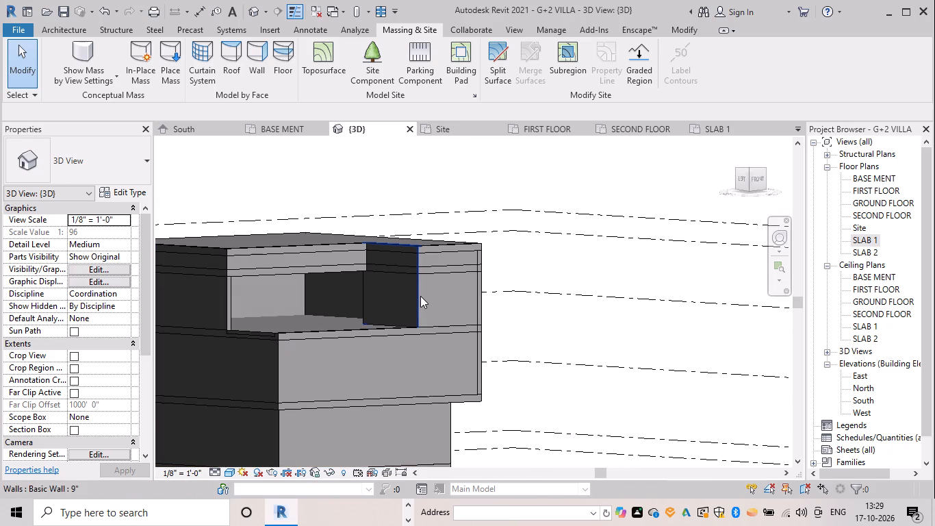
pyautogui.click(424, 299)
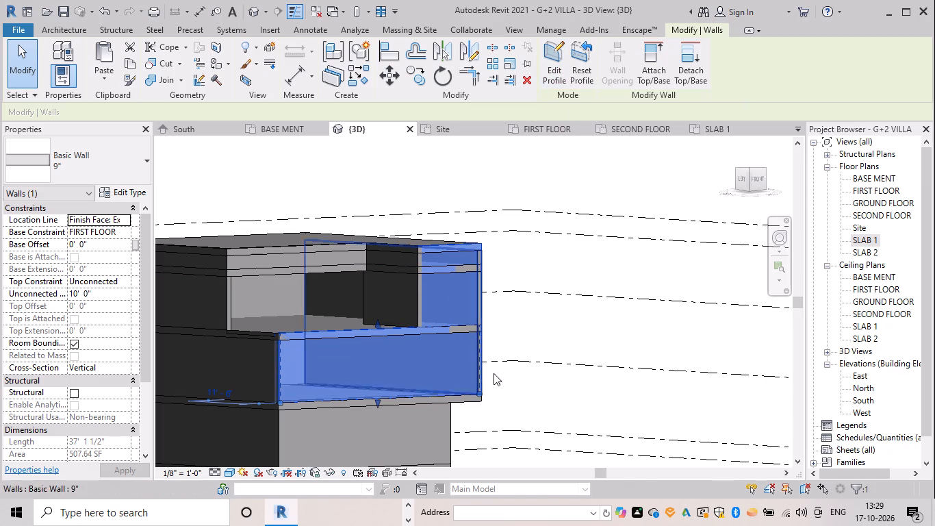
pyautogui.scroll(-2, 526, 363)
pyautogui.keyDown('shift'); pyautogui.moveTo(552, 361); pyautogui.dragTo(336, 363, button='middle'); pyautogui.keyUp('shift')
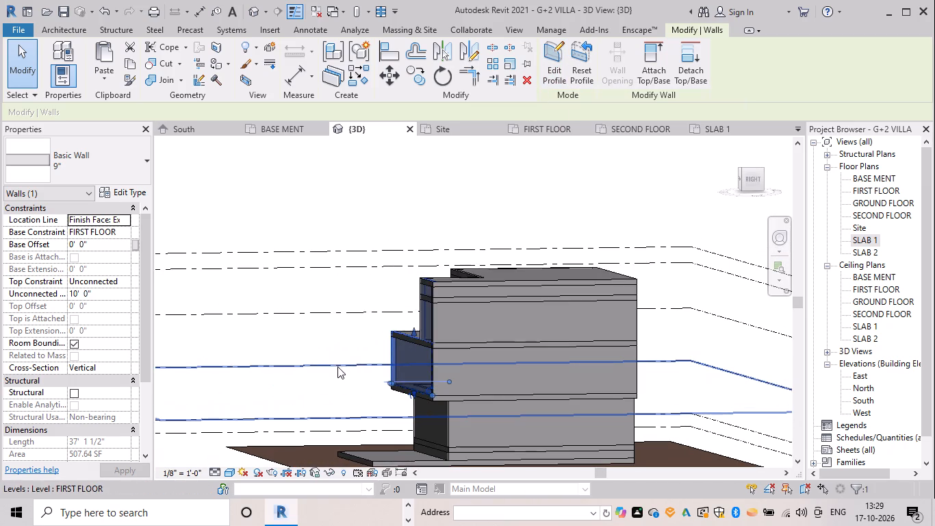
pyautogui.press('Escape')
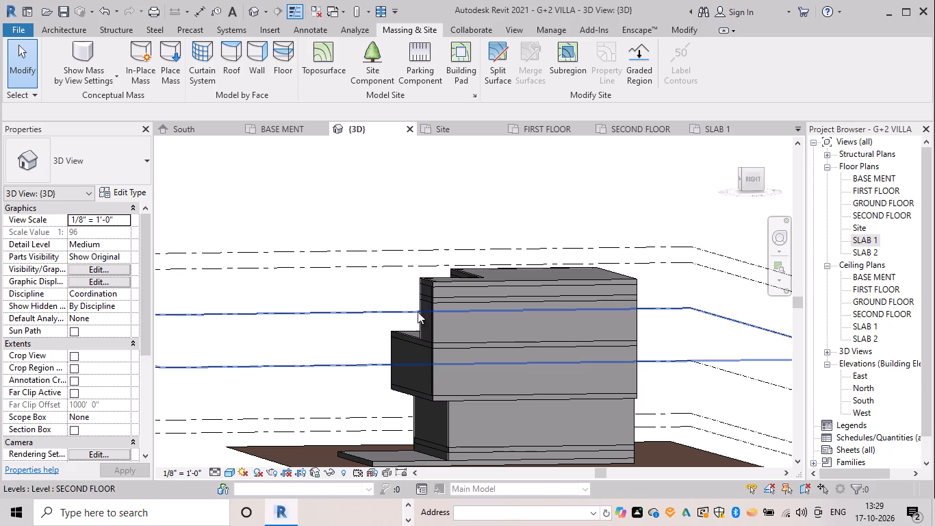
# Open the SLAB 1 floor's boundary for editing and nudge its short front edge outward about 2 feet beyond the front wall.
pyautogui.click(445, 301)
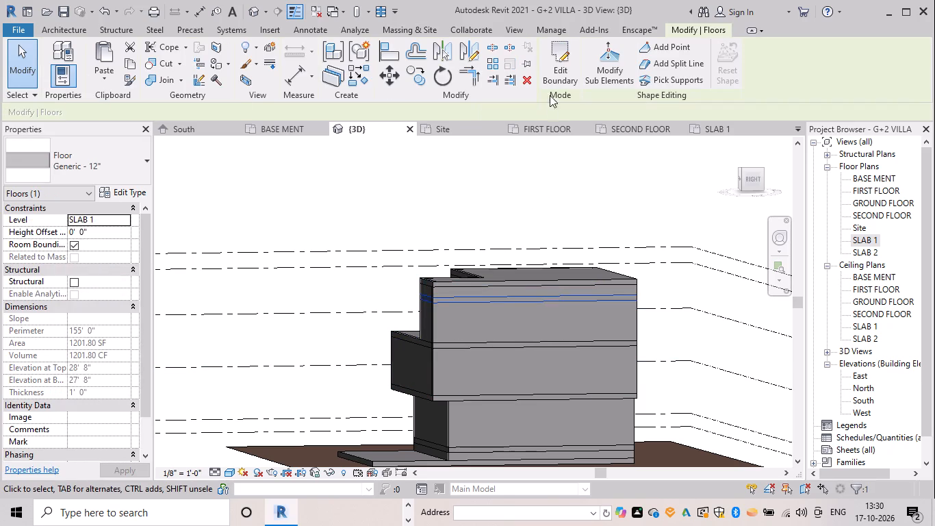
pyautogui.click(555, 72)
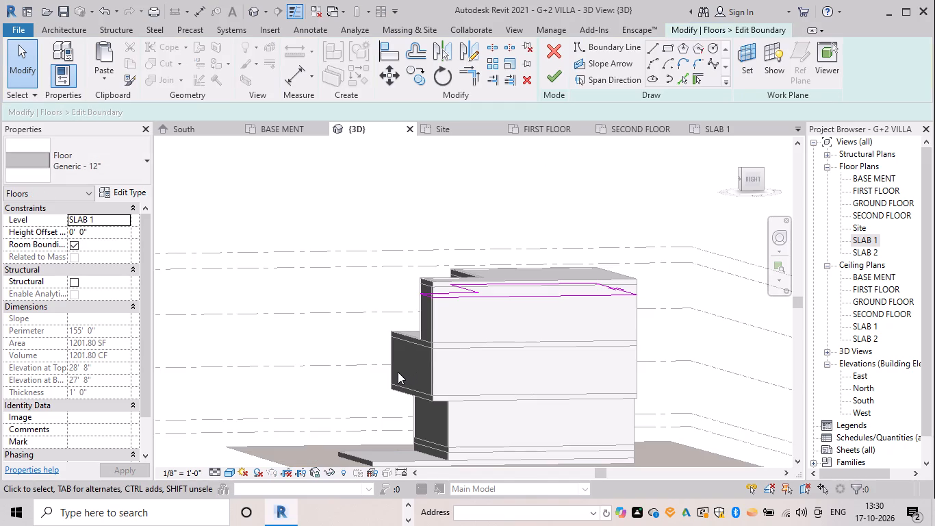
pyautogui.keyDown('shift'); pyautogui.moveTo(400, 366); pyautogui.dragTo(537, 449, button='middle'); pyautogui.keyUp('shift')
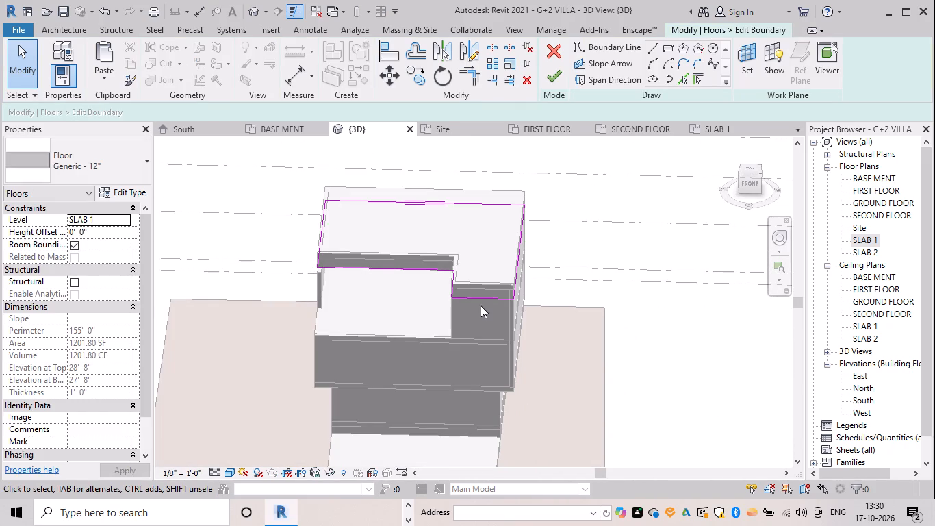
pyautogui.click(481, 303)
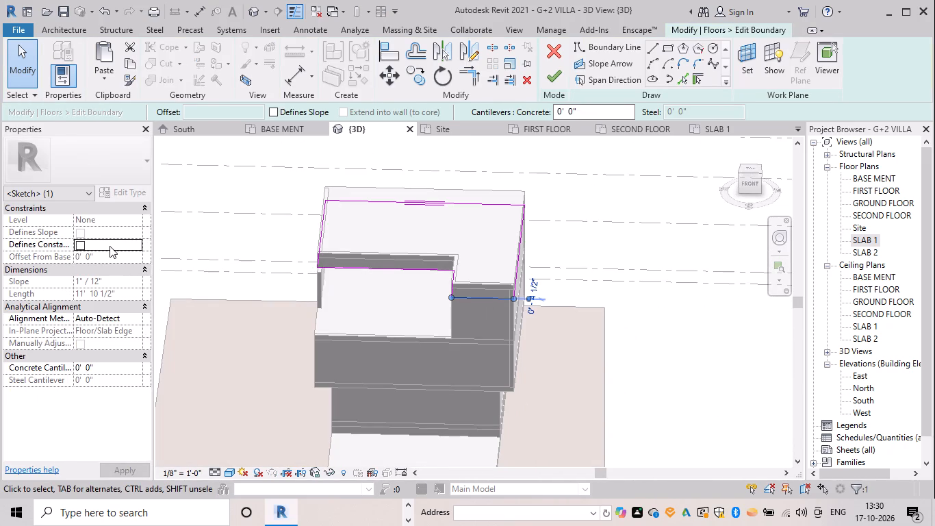
pyautogui.press('Down')
pyautogui.press('Down')
pyautogui.press('Down')
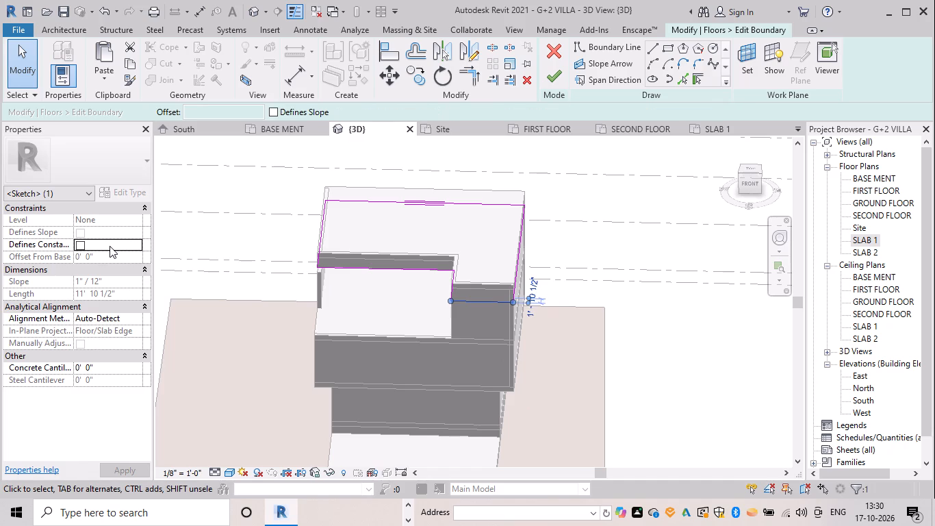
pyautogui.press('Down')
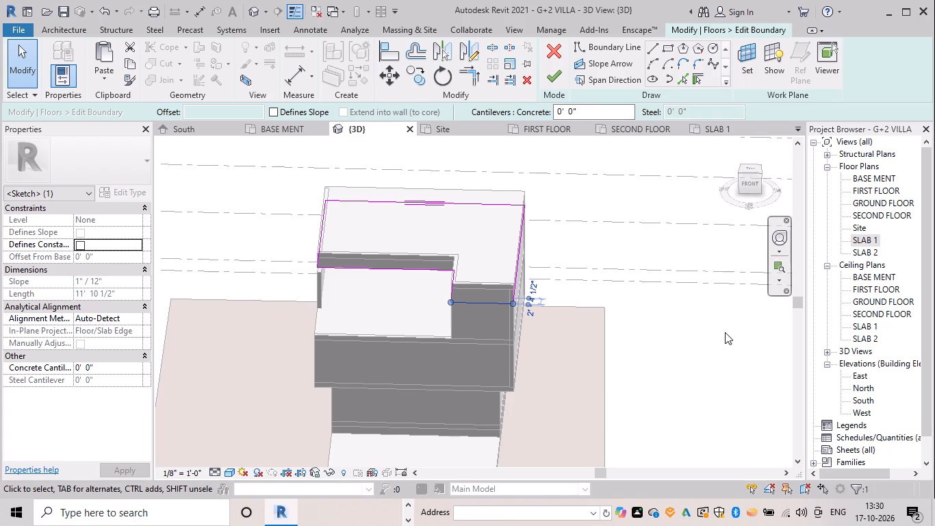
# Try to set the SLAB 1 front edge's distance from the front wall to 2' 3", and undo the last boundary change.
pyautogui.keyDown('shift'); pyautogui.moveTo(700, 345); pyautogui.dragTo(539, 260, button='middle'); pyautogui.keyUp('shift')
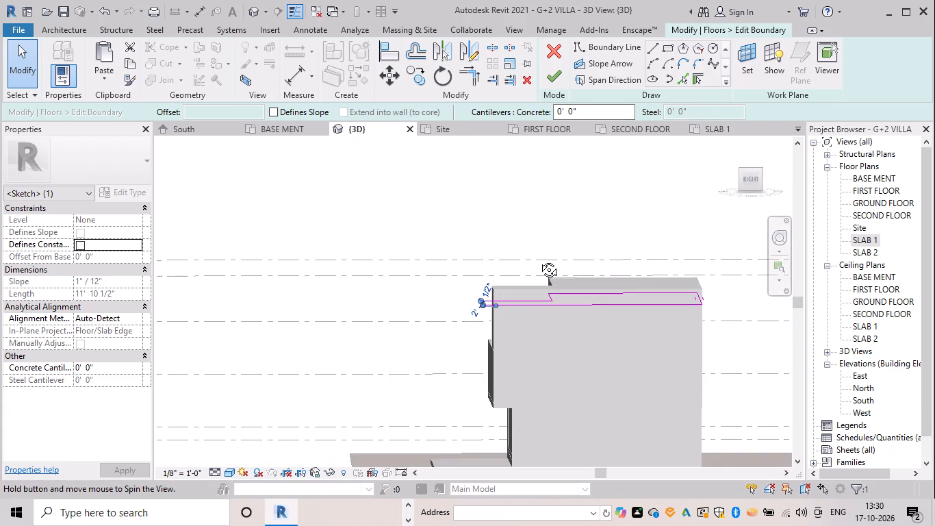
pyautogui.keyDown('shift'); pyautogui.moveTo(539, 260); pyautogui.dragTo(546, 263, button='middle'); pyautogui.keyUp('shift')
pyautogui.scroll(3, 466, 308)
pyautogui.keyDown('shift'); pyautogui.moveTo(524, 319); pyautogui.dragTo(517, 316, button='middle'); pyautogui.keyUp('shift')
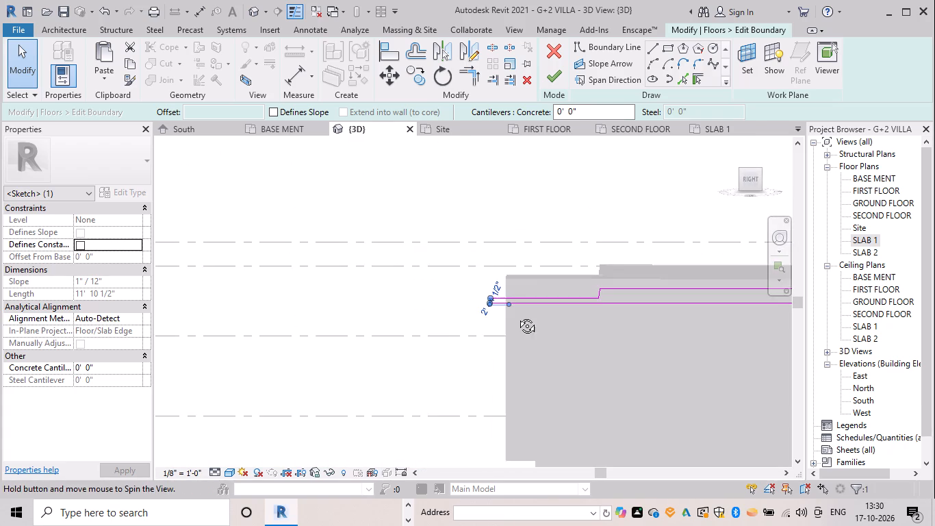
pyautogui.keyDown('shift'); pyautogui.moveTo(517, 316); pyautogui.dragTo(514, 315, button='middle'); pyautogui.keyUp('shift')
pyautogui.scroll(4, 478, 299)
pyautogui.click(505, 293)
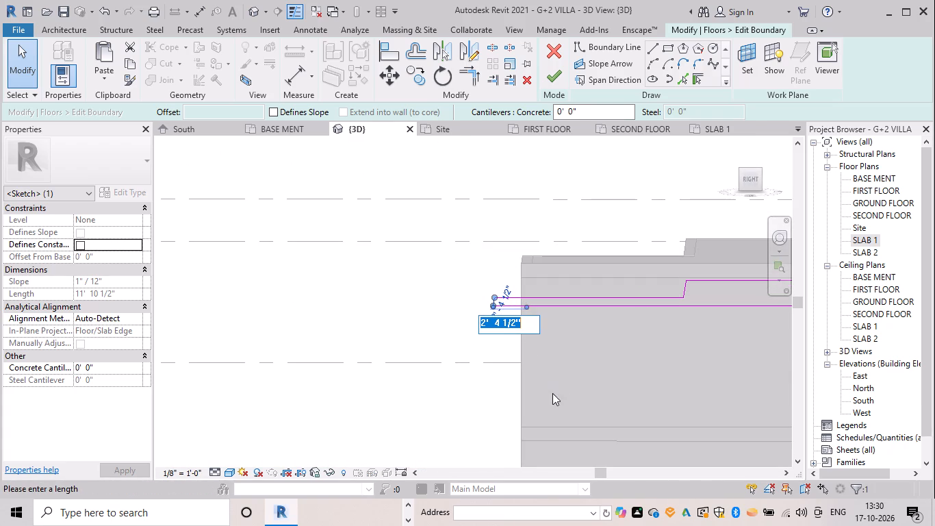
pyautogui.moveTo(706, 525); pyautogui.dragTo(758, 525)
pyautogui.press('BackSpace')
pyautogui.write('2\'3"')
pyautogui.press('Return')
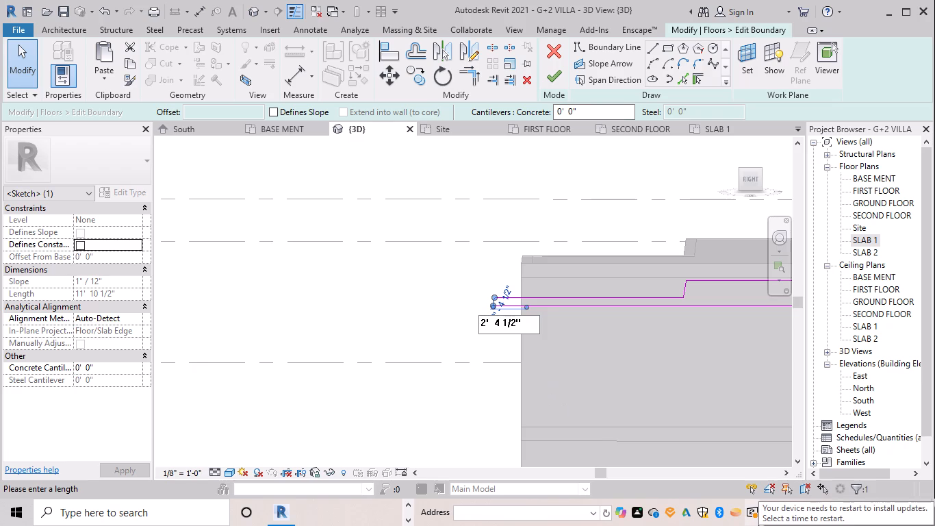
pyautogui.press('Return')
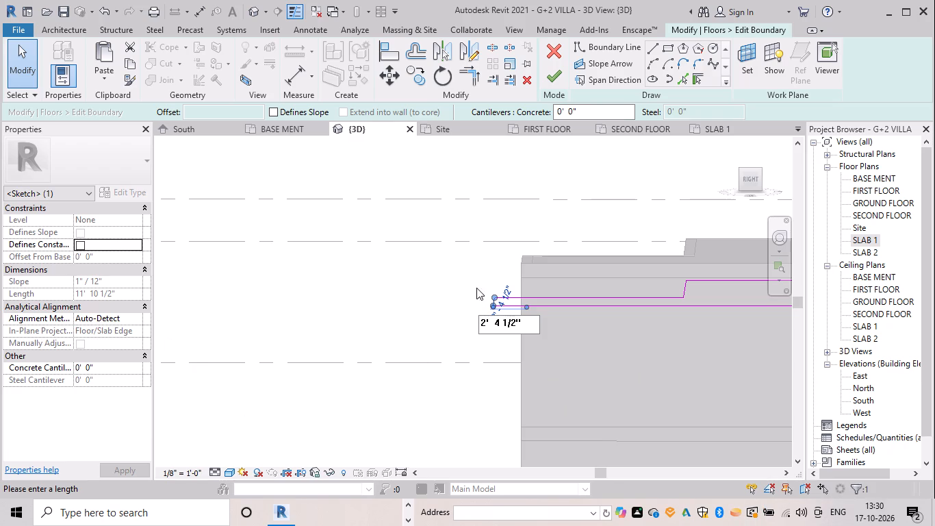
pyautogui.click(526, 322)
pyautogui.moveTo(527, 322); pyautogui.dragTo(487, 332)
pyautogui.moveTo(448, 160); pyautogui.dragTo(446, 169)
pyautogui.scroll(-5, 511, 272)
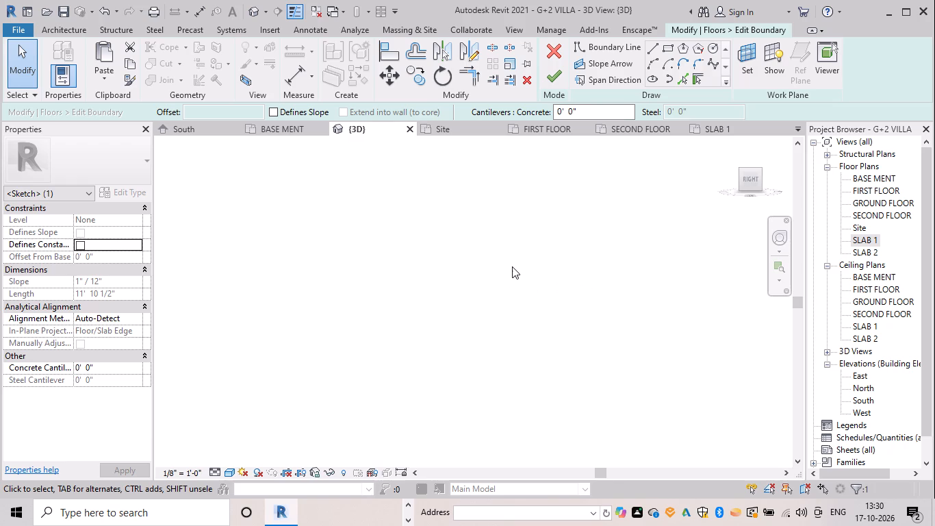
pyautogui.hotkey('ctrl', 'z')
# Set the SLAB 1 short front edge's distance from the front wall to 2' and finish the boundary sketch.
pyautogui.scroll(-5, 515, 287)
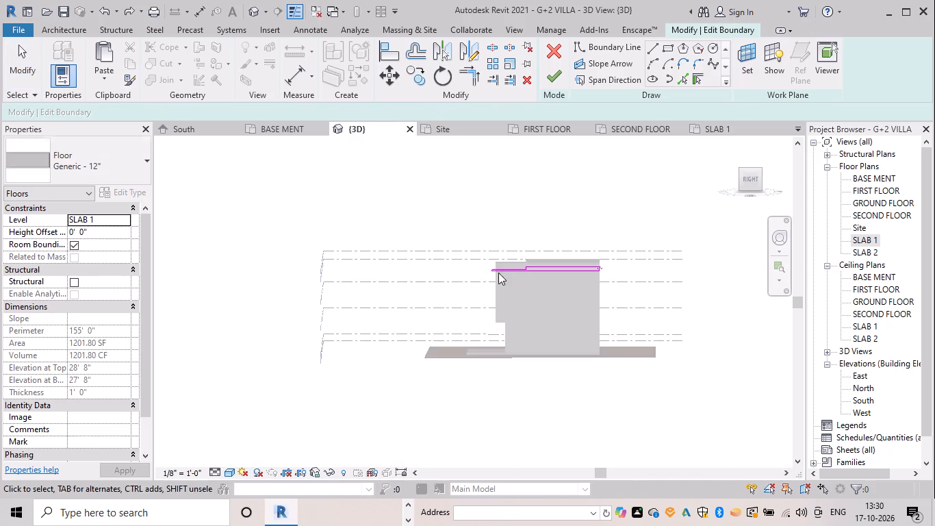
pyautogui.scroll(14, 498, 271)
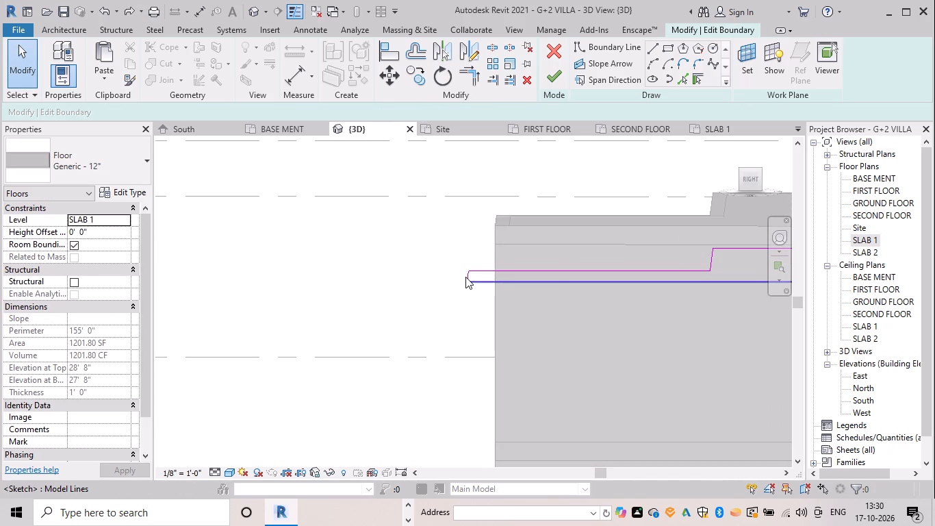
pyautogui.click(466, 274)
pyautogui.click(494, 270)
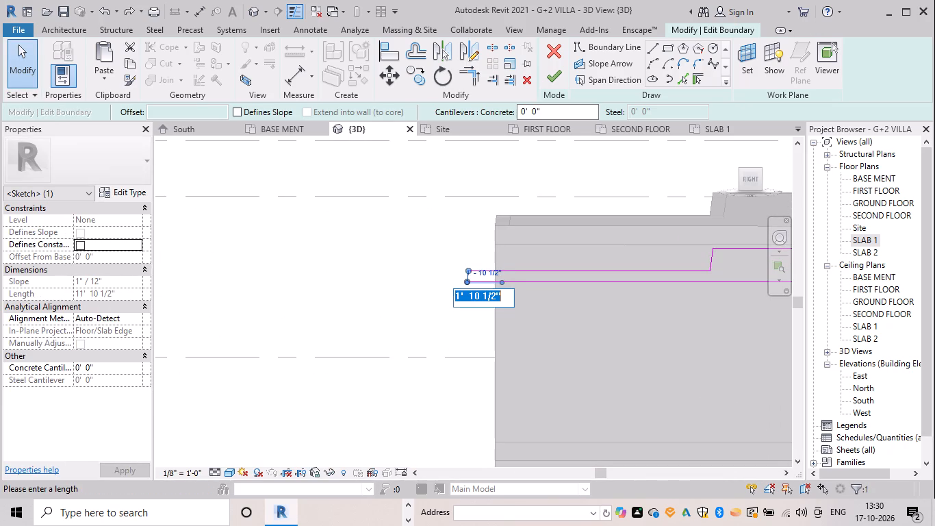
pyautogui.press('BackSpace')
pyautogui.write("2'")
pyautogui.press('Return')
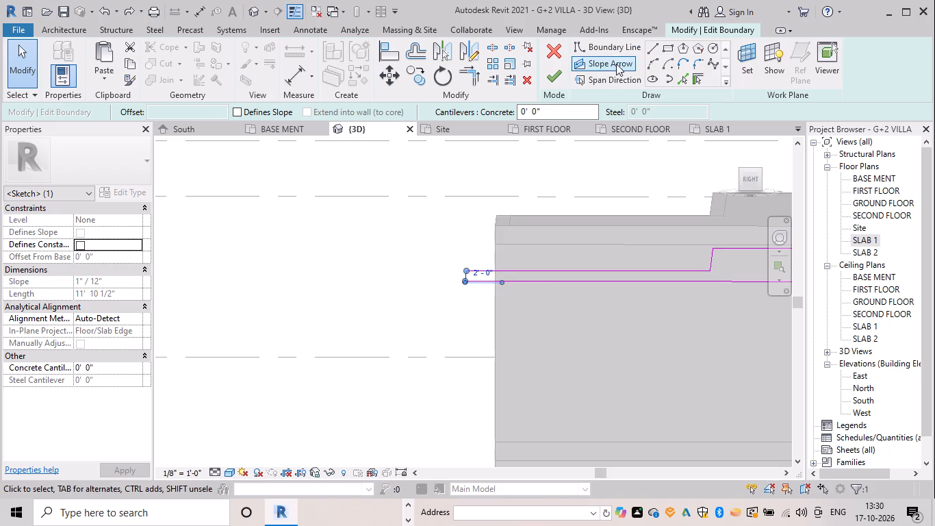
pyautogui.click(558, 74)
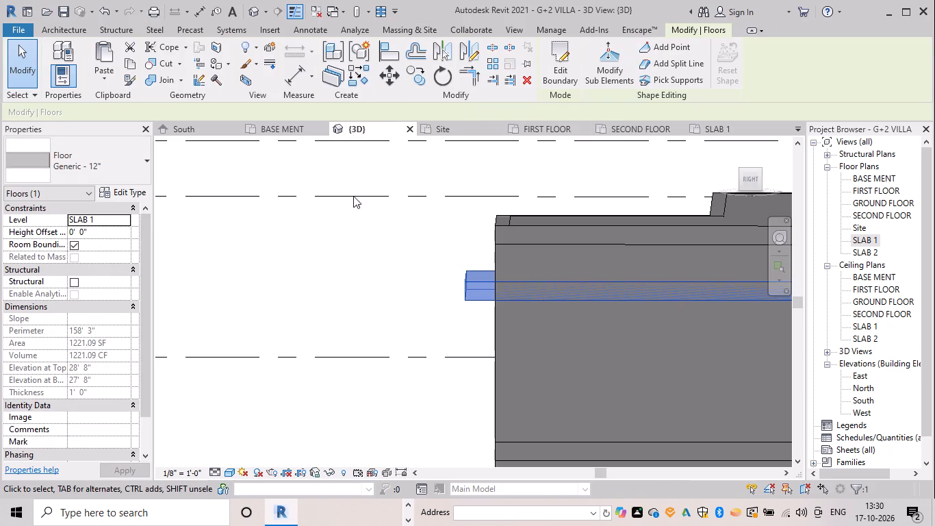
# Edit the SLAB 2 floor's boundary, set its short front edge's distance from the front wall to 2', and finish the sketch.
pyautogui.click(553, 242)
pyautogui.click(570, 62)
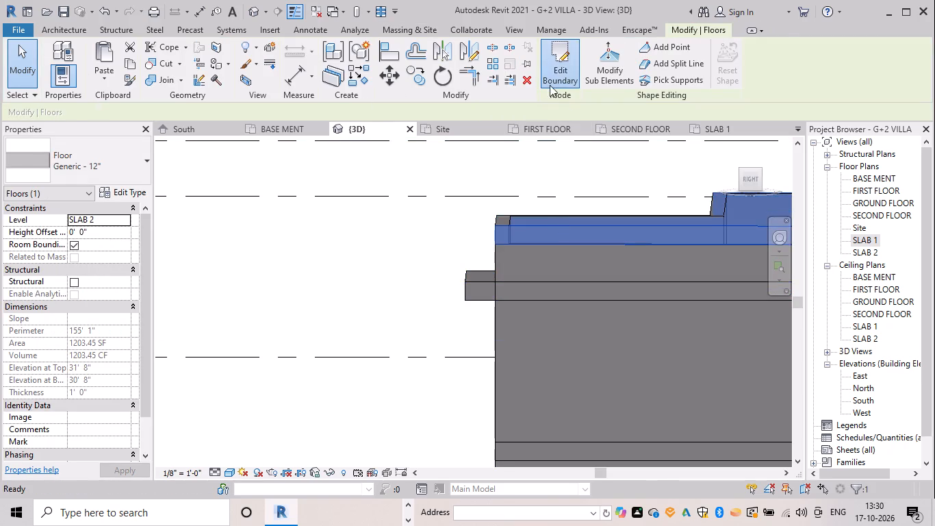
pyautogui.scroll(4, 498, 216)
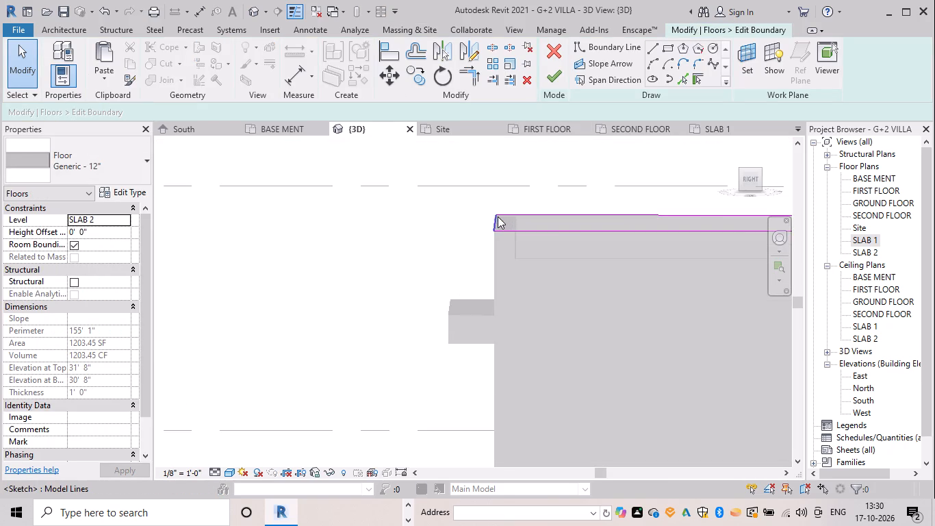
pyautogui.click(498, 216)
pyautogui.click(508, 202)
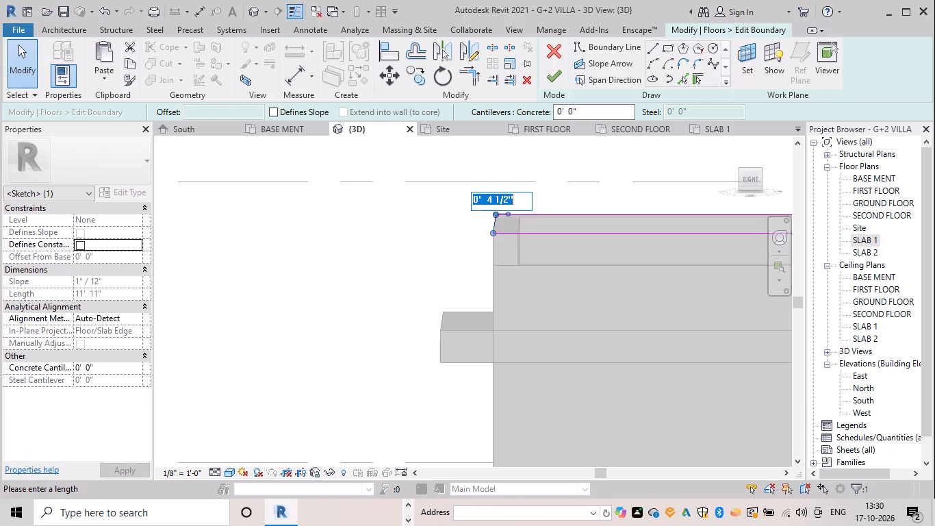
pyautogui.press('BackSpace')
pyautogui.write("2'")
pyautogui.press('Return')
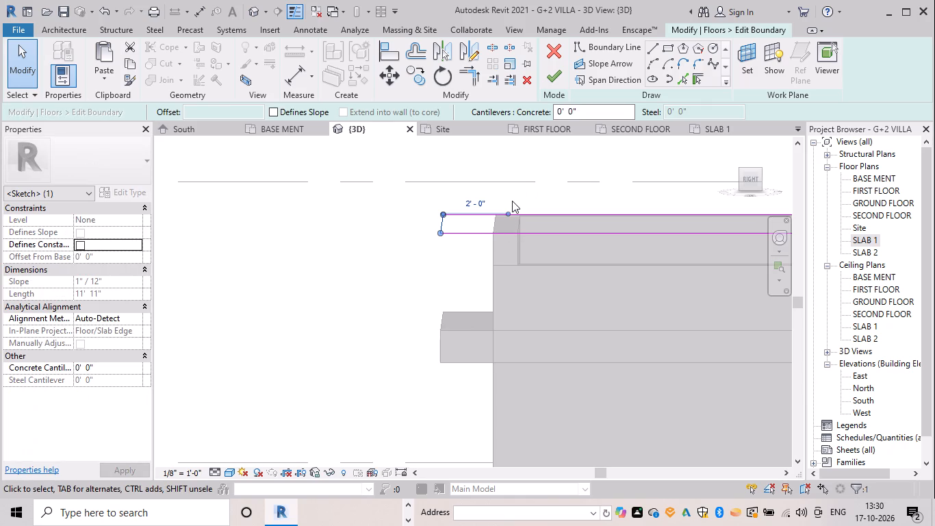
pyautogui.click(560, 72)
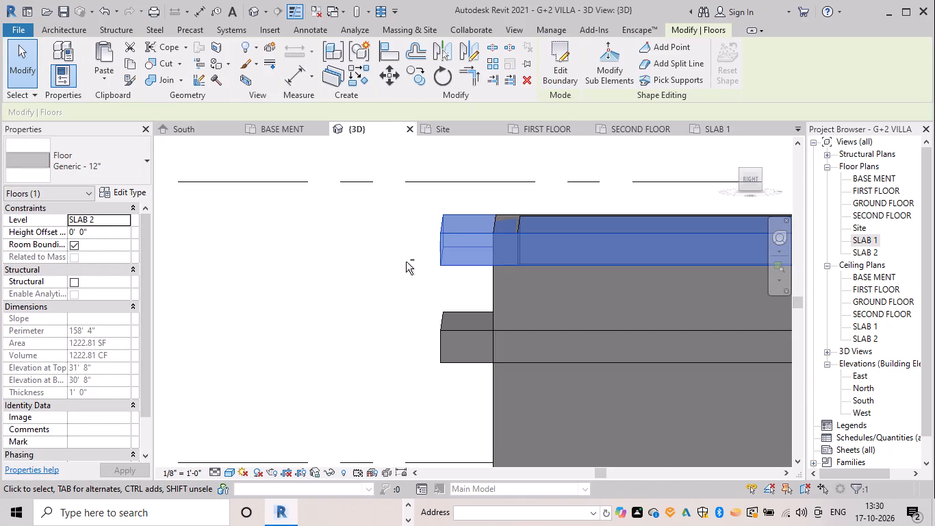
# Examine the edited SLAB 1 and SLAB 2 edges from the left and front sides of the building.
pyautogui.keyDown('shift'); pyautogui.moveTo(404, 262); pyautogui.dragTo(686, 281, button='middle'); pyautogui.keyUp('shift')
pyautogui.scroll(-4, 675, 292)
pyautogui.moveTo(661, 292); pyautogui.dragTo(476, 258, button='middle')
pyautogui.press('`')
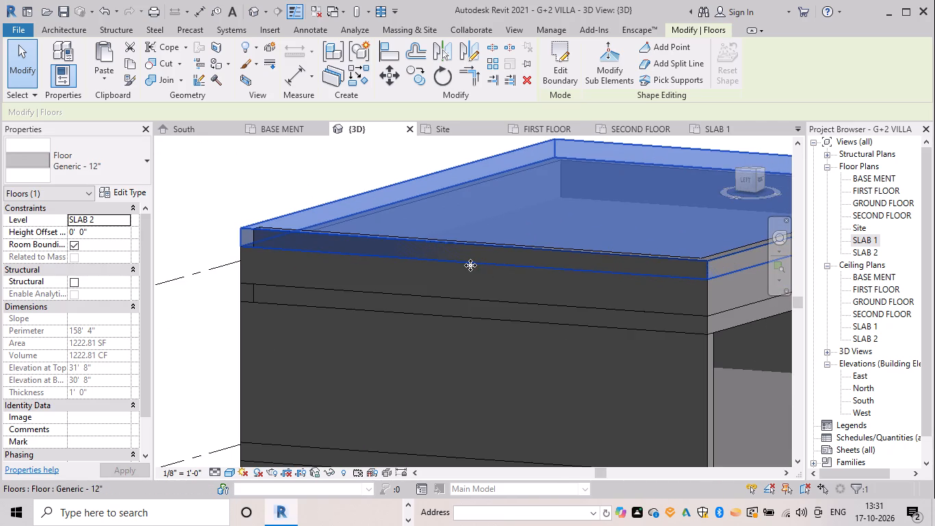
pyautogui.scroll(-3, 582, 362)
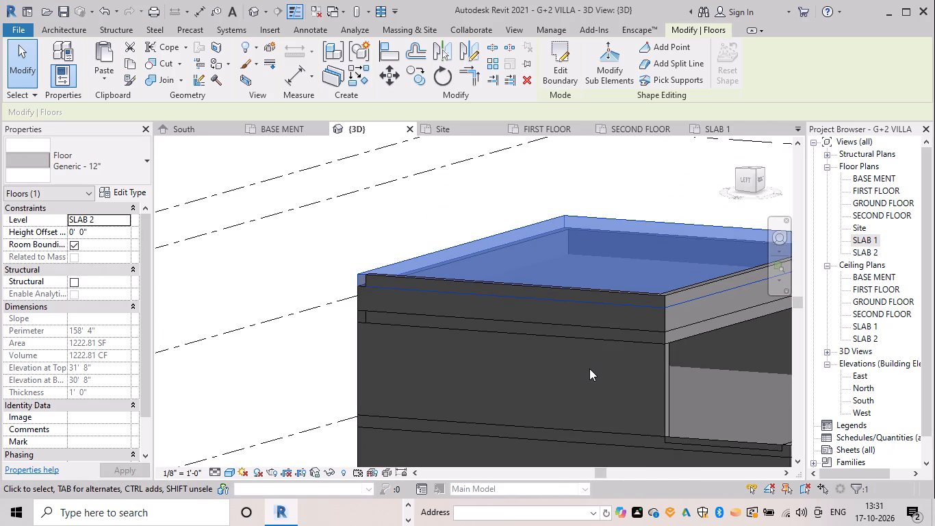
pyautogui.scroll(-2, 598, 395)
pyautogui.keyDown('shift'); pyautogui.moveTo(630, 373); pyautogui.dragTo(567, 363, button='middle'); pyautogui.keyUp('shift')
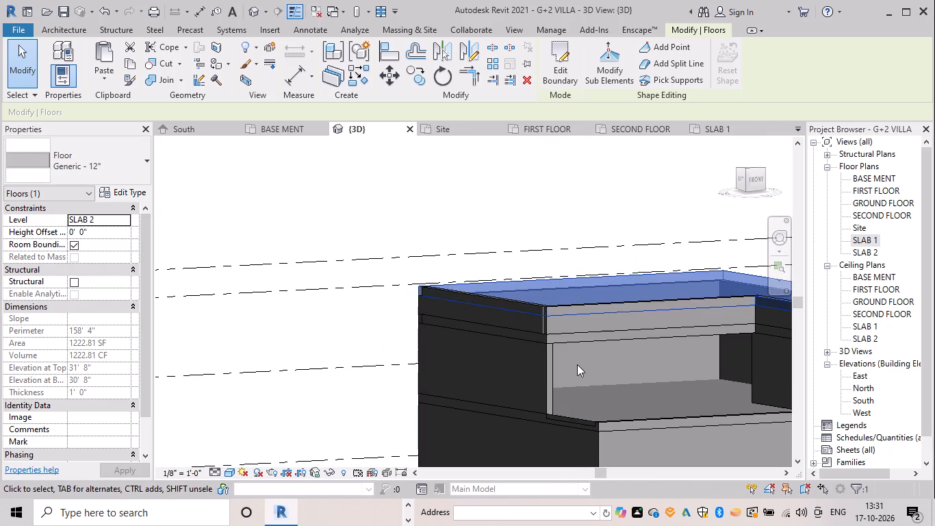
pyautogui.press('Escape')
pyautogui.scroll(-2, 621, 358)
pyautogui.moveTo(613, 354); pyautogui.dragTo(541, 329, button='middle')
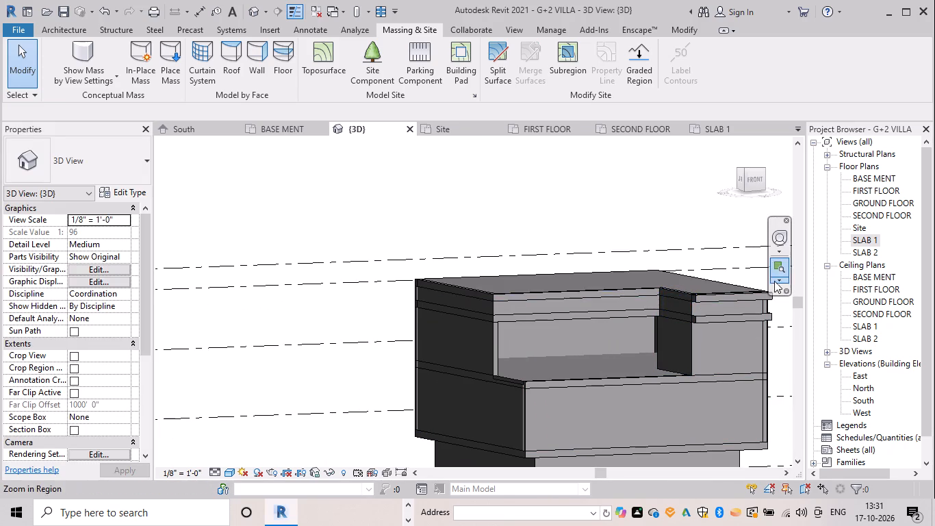
# Edit the front wall's profile and extend its horizontal step line to the right vertical edge with Trim/Extend to Corner.
pyautogui.keyDown('shift'); pyautogui.moveTo(710, 325); pyautogui.dragTo(533, 334, button='middle'); pyautogui.keyUp('shift')
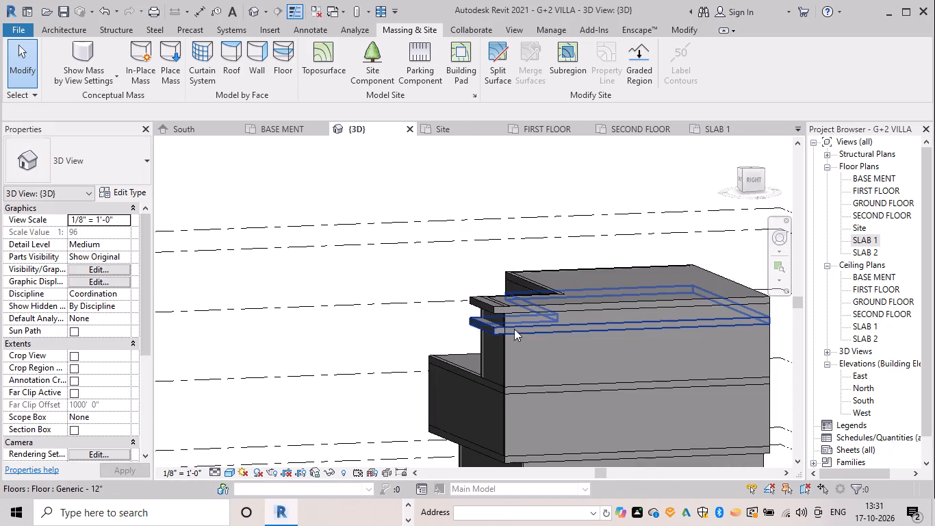
pyautogui.scroll(4, 498, 309)
pyautogui.click(514, 329)
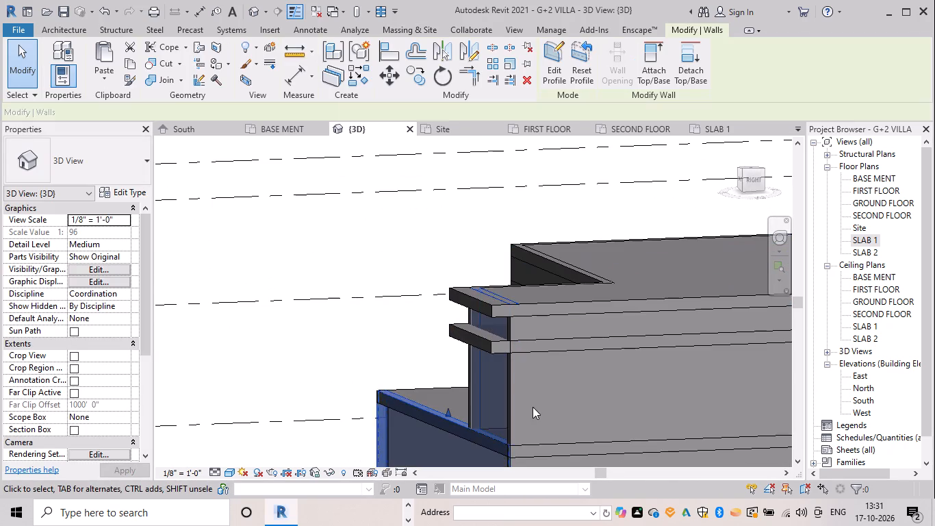
pyautogui.scroll(-4, 533, 407)
pyautogui.keyDown('shift'); pyautogui.moveTo(540, 402); pyautogui.dragTo(652, 374, button='middle'); pyautogui.keyUp('shift')
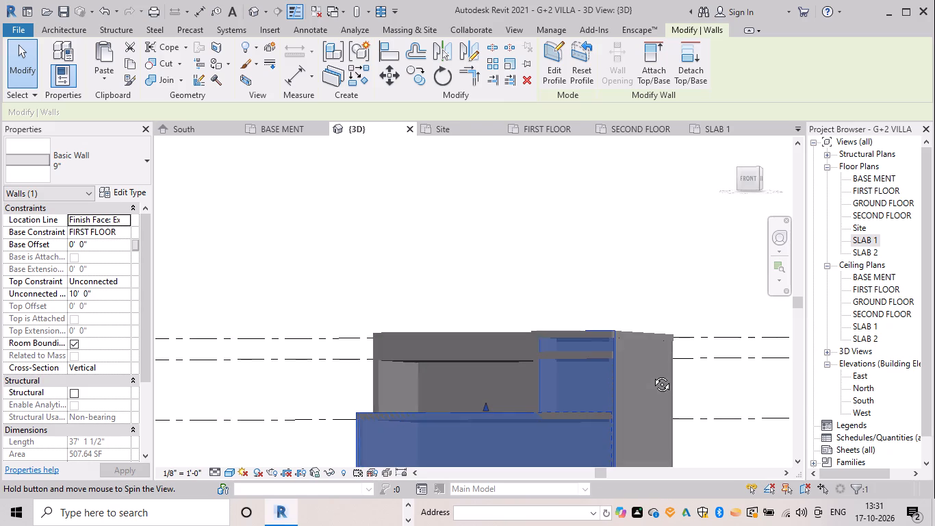
pyautogui.keyDown('shift'); pyautogui.moveTo(652, 374); pyautogui.dragTo(675, 383, button='middle'); pyautogui.keyUp('shift')
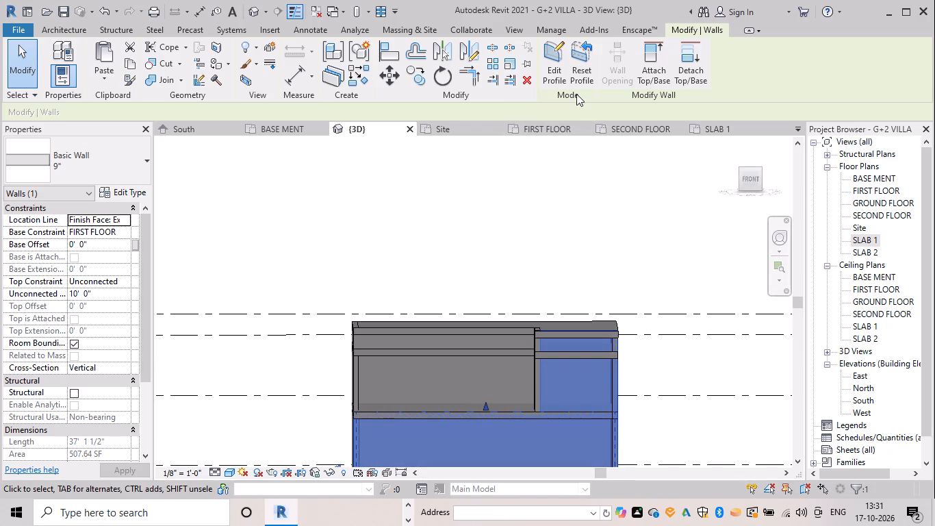
pyautogui.click(550, 73)
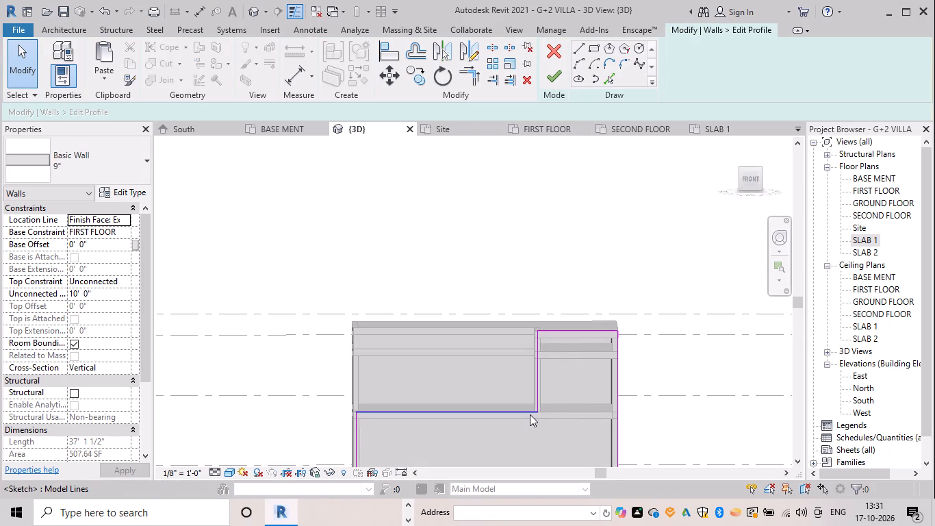
pyautogui.press('Escape')
pyautogui.write('TR')
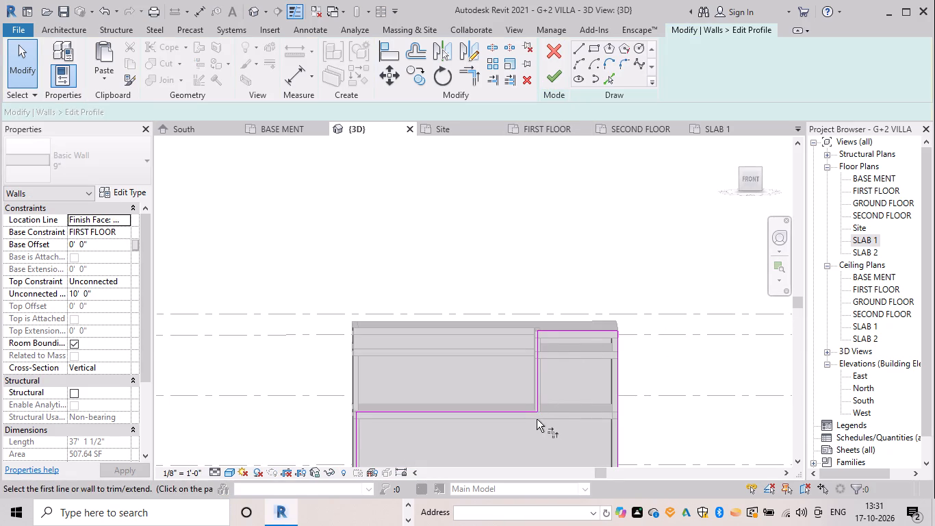
pyautogui.moveTo(529, 411); pyautogui.dragTo(553, 417)
pyautogui.click(619, 422)
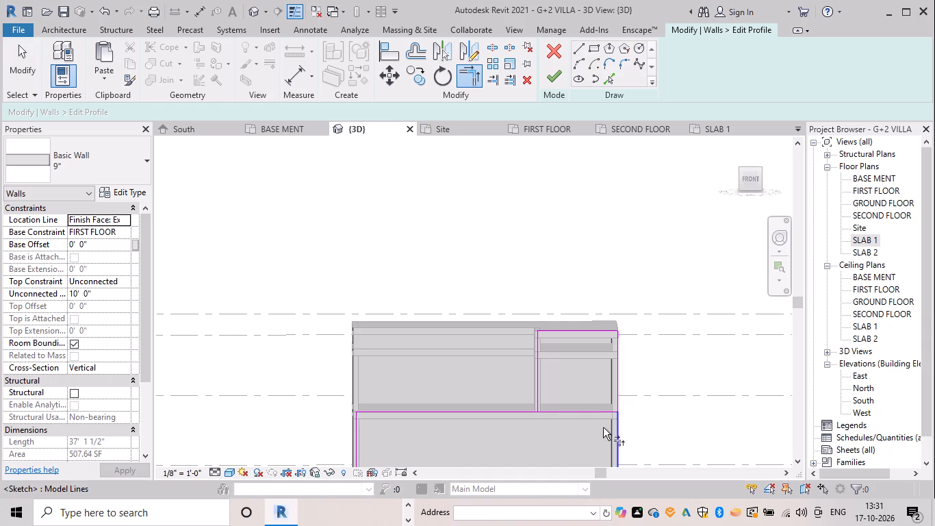
pyautogui.press('Escape')
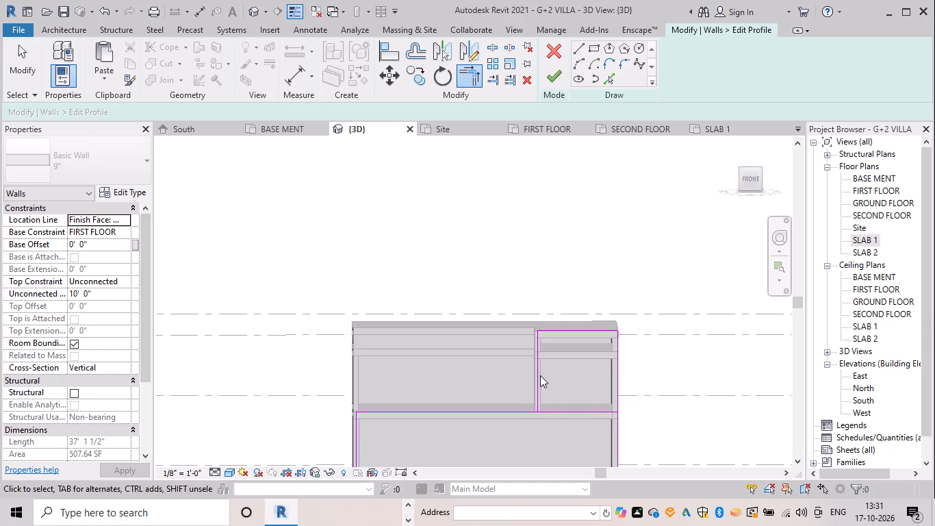
# Delete the three leftover profile lines enclosing the front wall's raised part above the extended line, and finish the profile.
pyautogui.click(540, 375)
pyautogui.press('Delete')
pyautogui.click(576, 322)
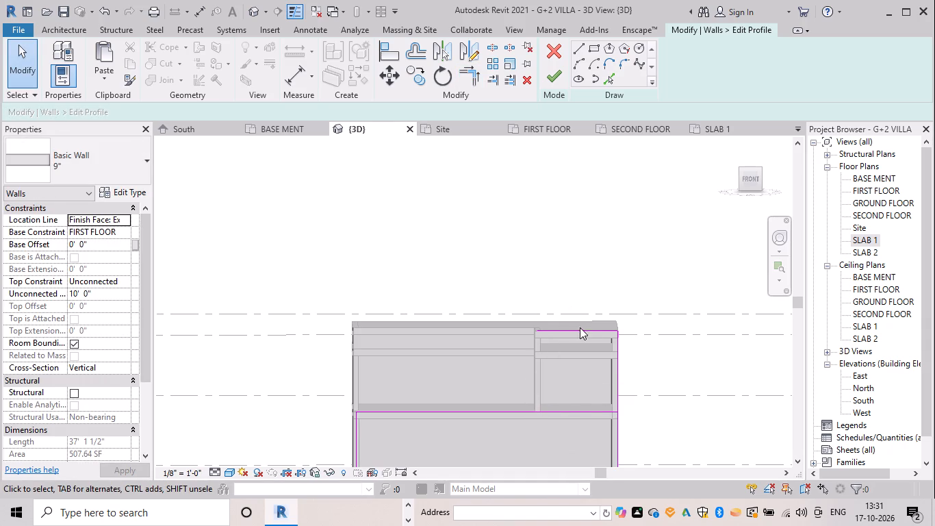
pyautogui.click(584, 334)
pyautogui.press('Delete')
pyautogui.click(617, 371)
pyautogui.press('Delete')
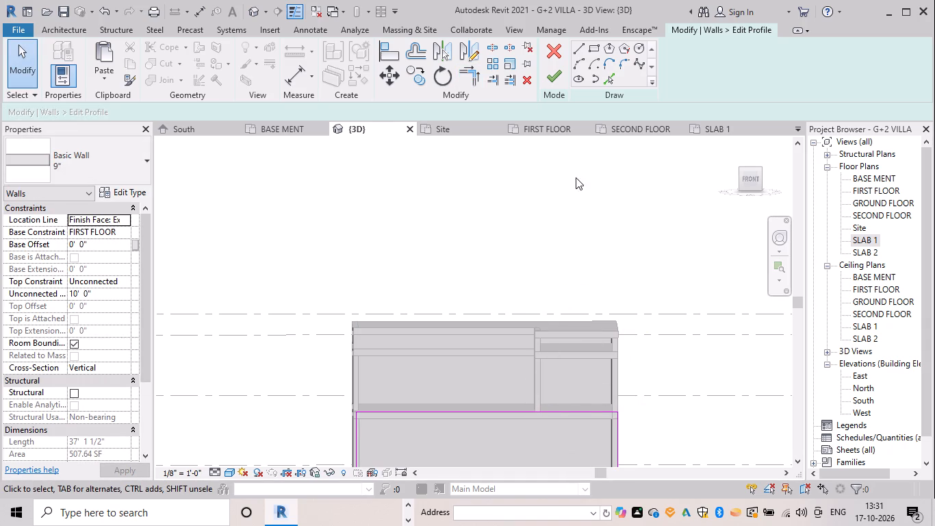
pyautogui.click(563, 74)
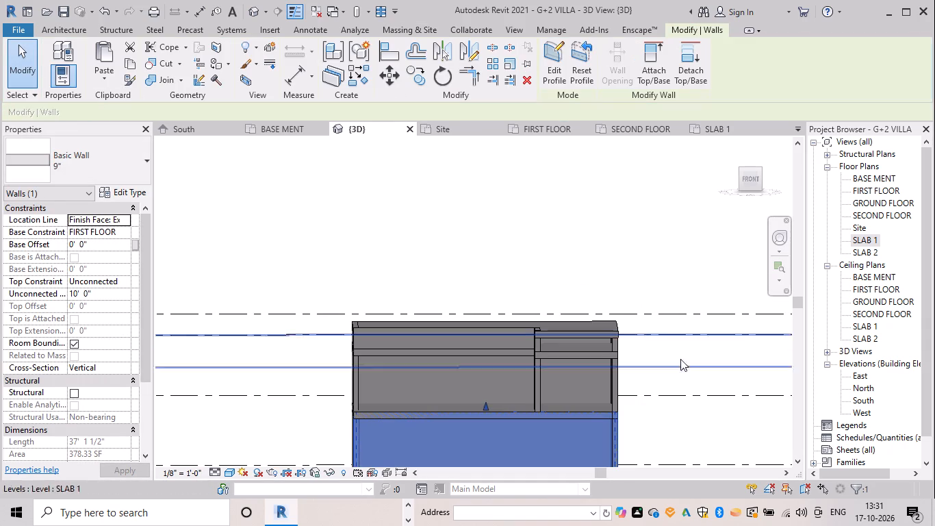
pyautogui.press('Escape')
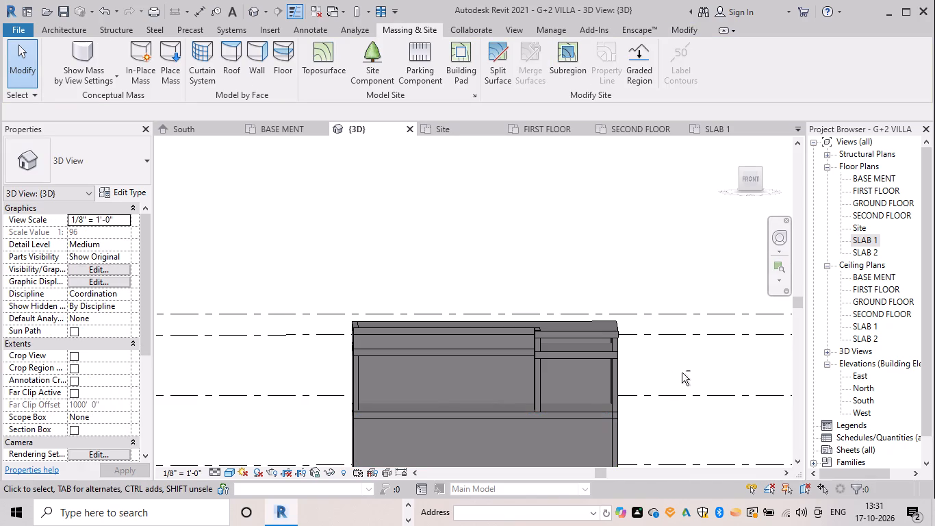
# Examine the front corner around the two slab overhangs in 3D and the SLAB 1 and SLAB 2 levels in the South elevation.
pyautogui.keyDown('shift'); pyautogui.moveTo(680, 372); pyautogui.dragTo(594, 392, button='middle'); pyautogui.keyUp('shift')
pyautogui.scroll(-1, 603, 401)
pyautogui.moveTo(598, 401); pyautogui.dragTo(608, 375, button='middle')
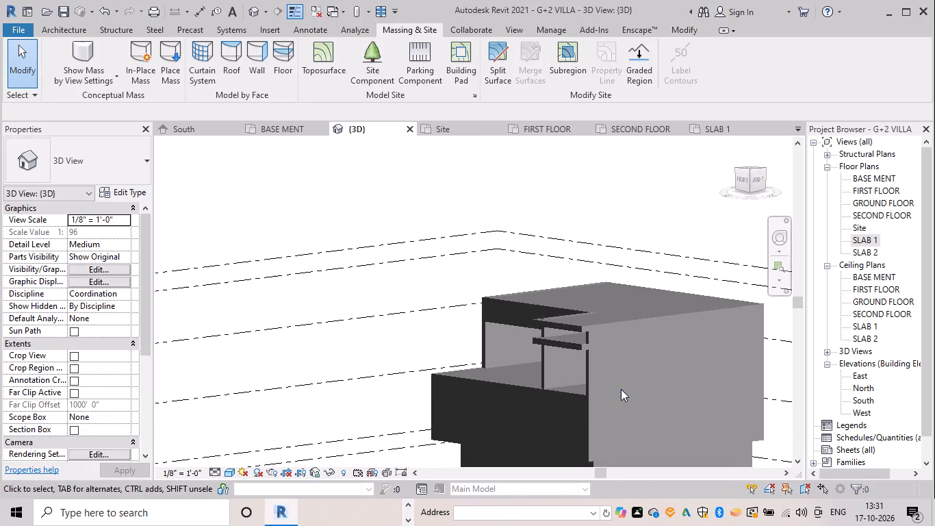
pyautogui.keyDown('shift'); pyautogui.moveTo(617, 384); pyautogui.dragTo(593, 380, button='middle'); pyautogui.keyUp('shift')
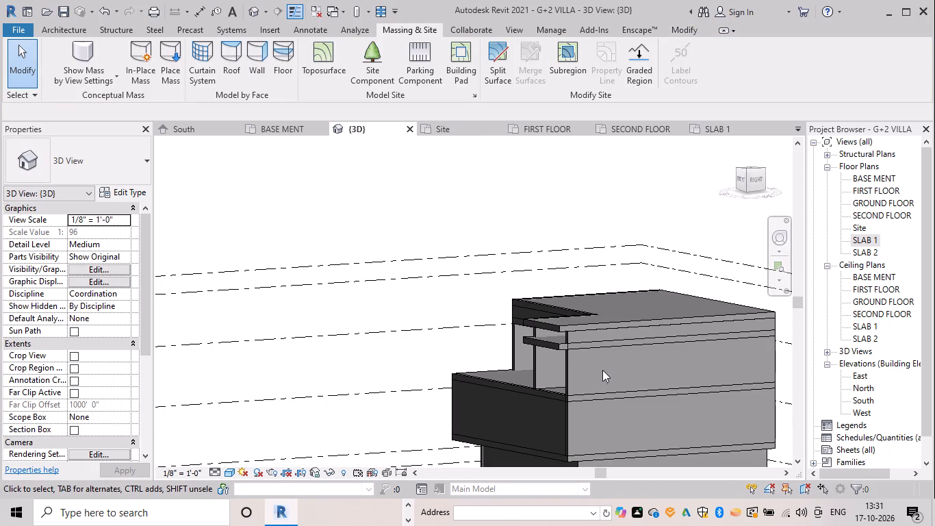
pyautogui.scroll(5, 532, 325)
pyautogui.scroll(3, 600, 361)
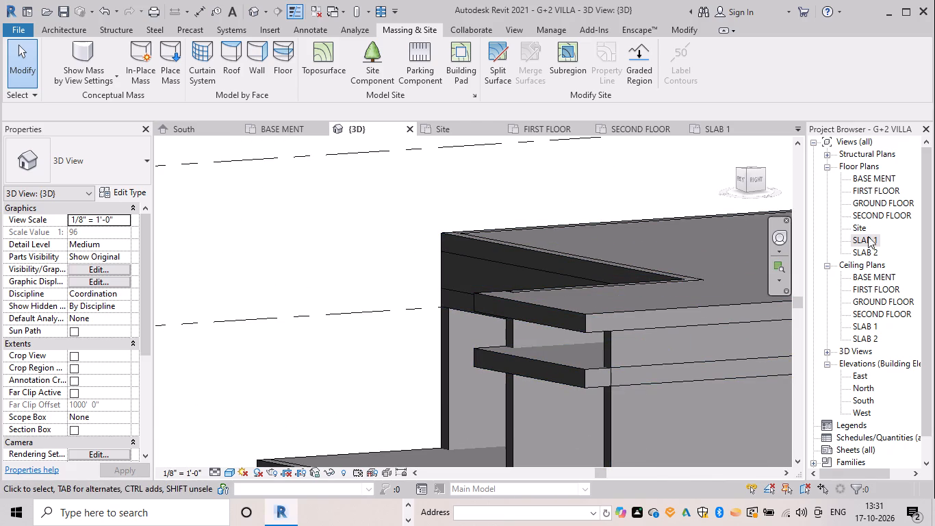
pyautogui.doubleClick(862, 403)
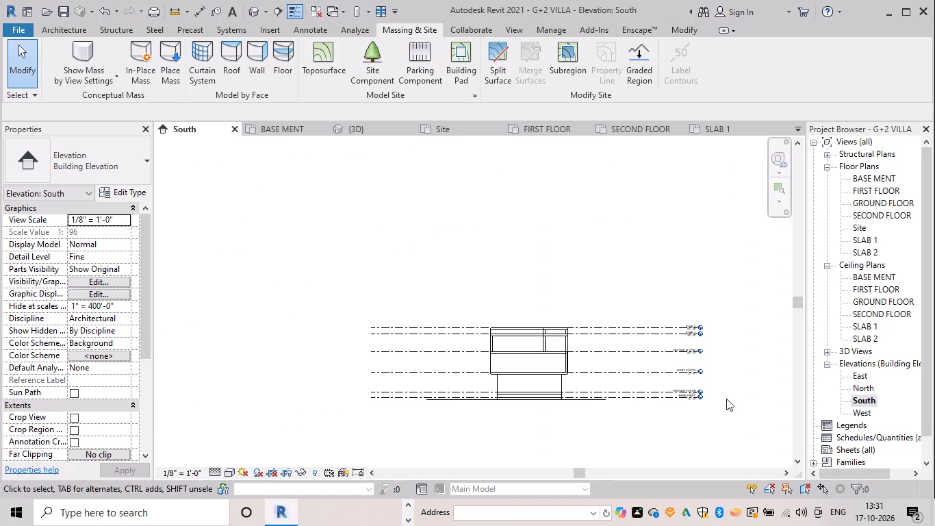
pyautogui.scroll(12, 713, 334)
pyautogui.scroll(5, 655, 297)
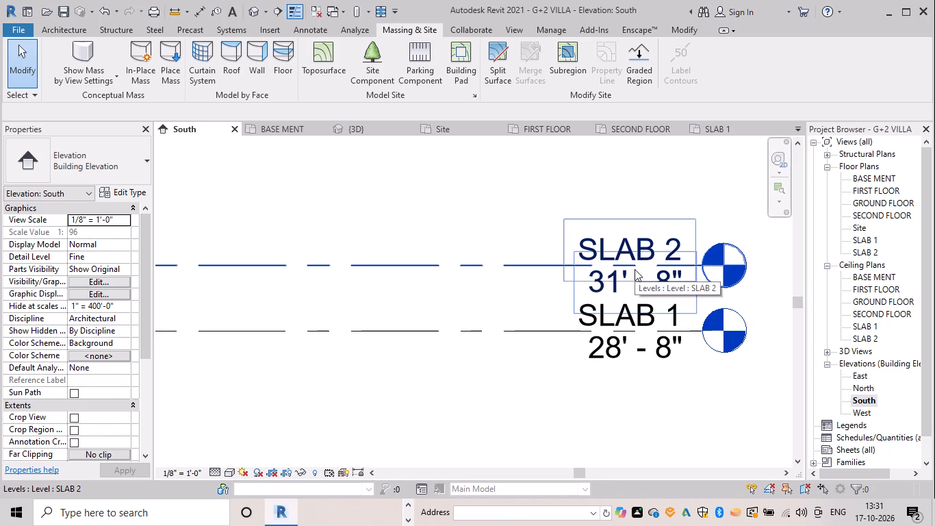
pyautogui.click(367, 132)
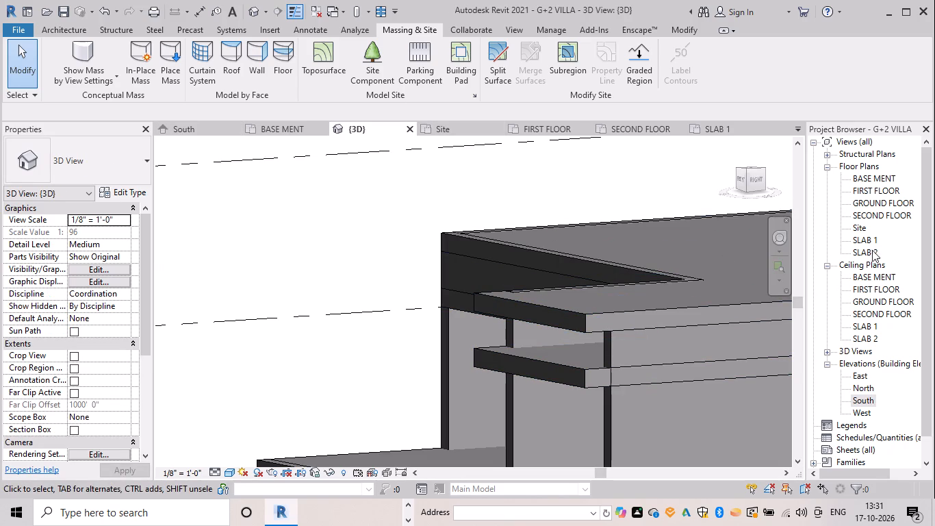
# In the SLAB 1 floor plan, draw a 9" wall, 3' 0" high, along the slab's short front edge, flipped to the inside.
pyautogui.doubleClick(869, 240)
pyautogui.scroll(-2, 595, 350)
pyautogui.press('w')
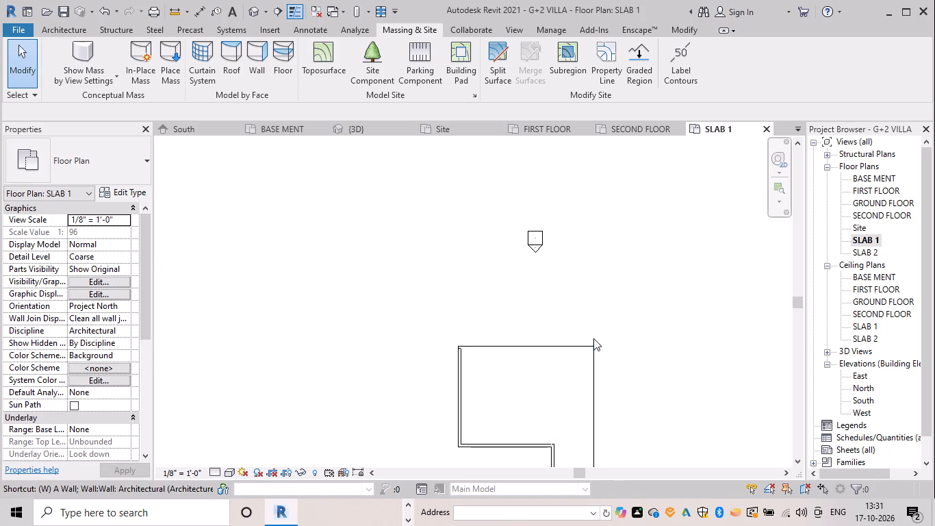
pyautogui.press('a')
pyautogui.scroll(-3, 578, 329)
pyautogui.moveTo(576, 311); pyautogui.dragTo(495, 183, button='middle')
pyautogui.scroll(5, 494, 306)
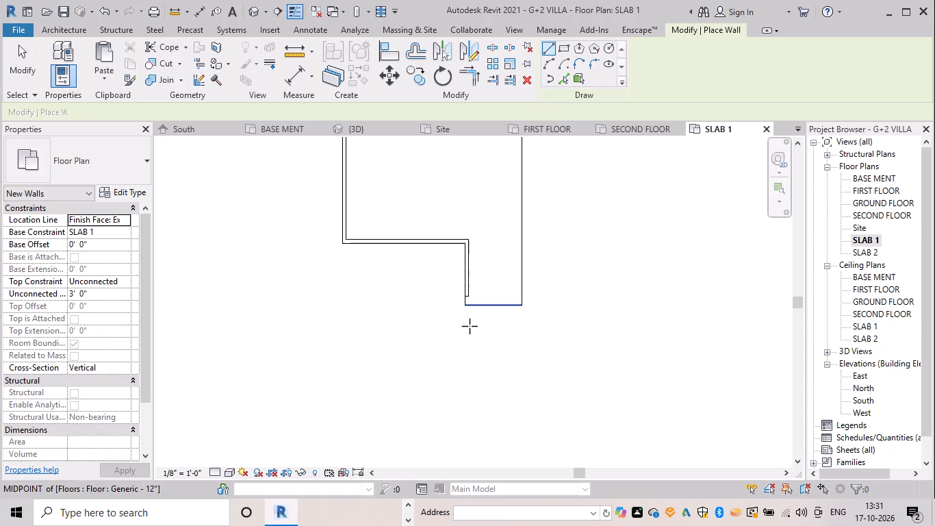
pyautogui.scroll(5, 470, 319)
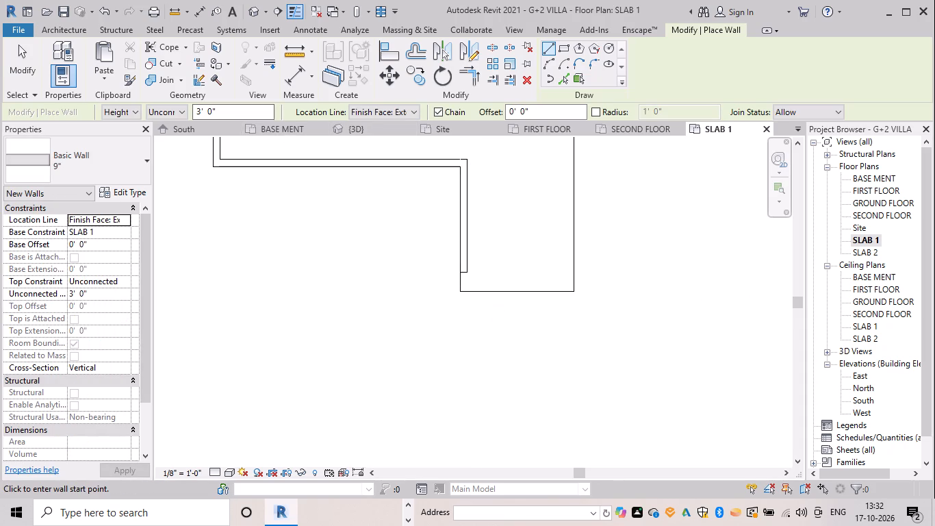
pyautogui.click(248, 106)
pyautogui.moveTo(457, 292); pyautogui.dragTo(469, 292)
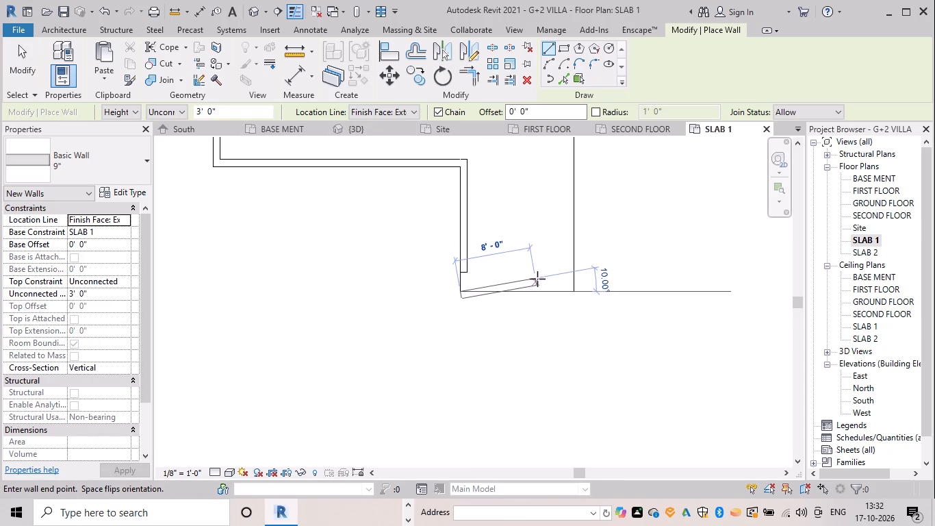
pyautogui.press('space')
pyautogui.click(578, 292)
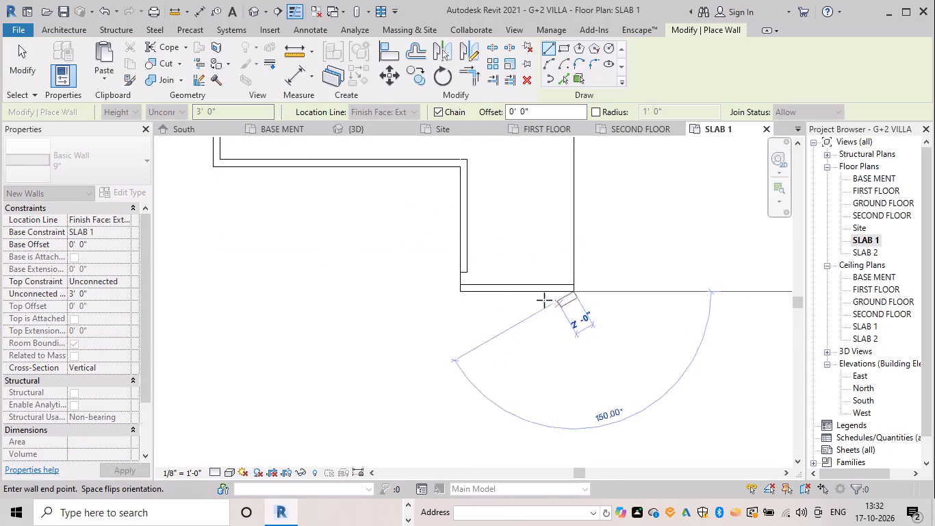
pyautogui.press('Escape')
pyautogui.press('r')
pyautogui.press('Escape')
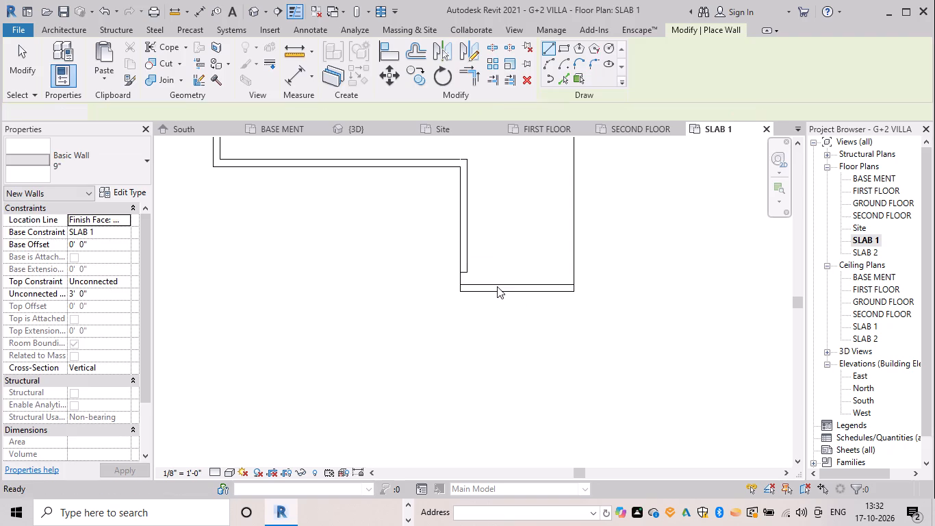
pyautogui.press('t')
pyautogui.press('Escape')
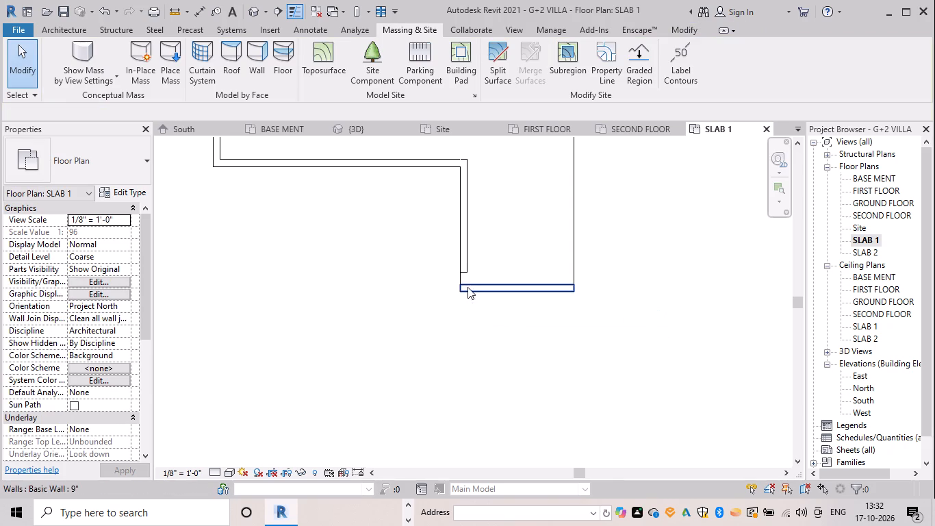
# Trim/extend the new front wall and the adjoining side wall to a corner and check the joint in 3D and plan.
pyautogui.press('t')
pyautogui.press('r')
pyautogui.click(469, 285)
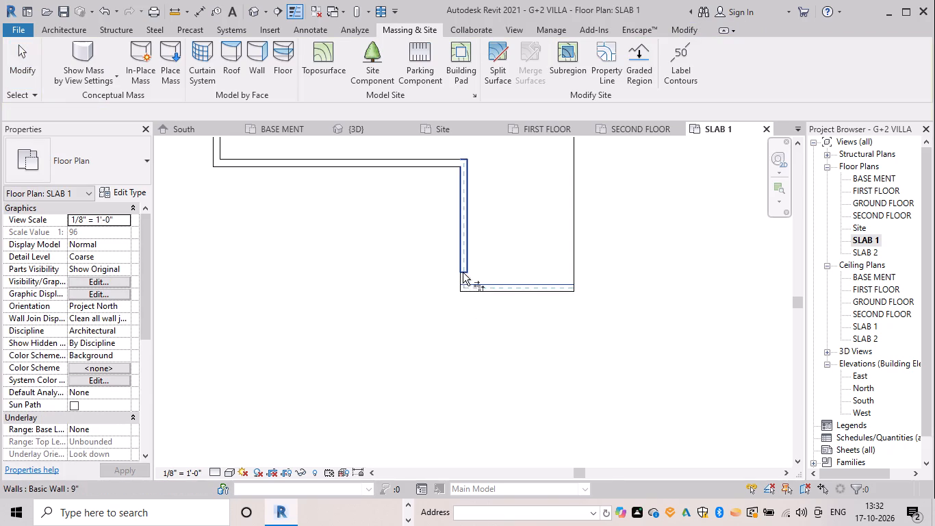
pyautogui.click(463, 273)
pyautogui.press('Escape')
pyautogui.click(365, 126)
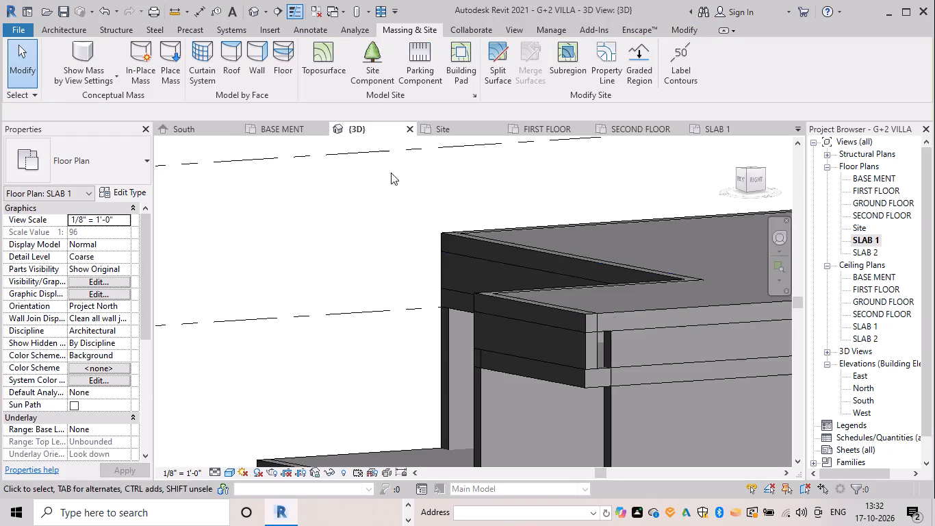
pyautogui.press('Escape')
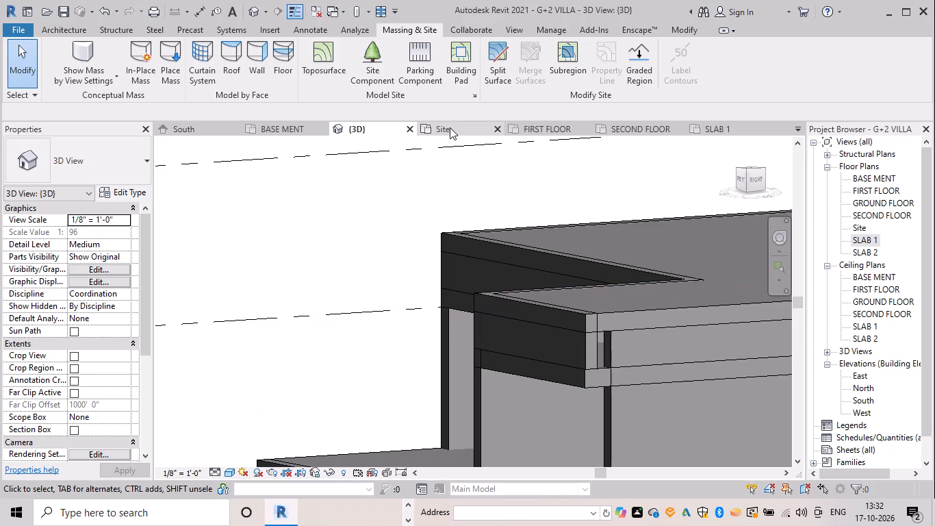
pyautogui.click(732, 123)
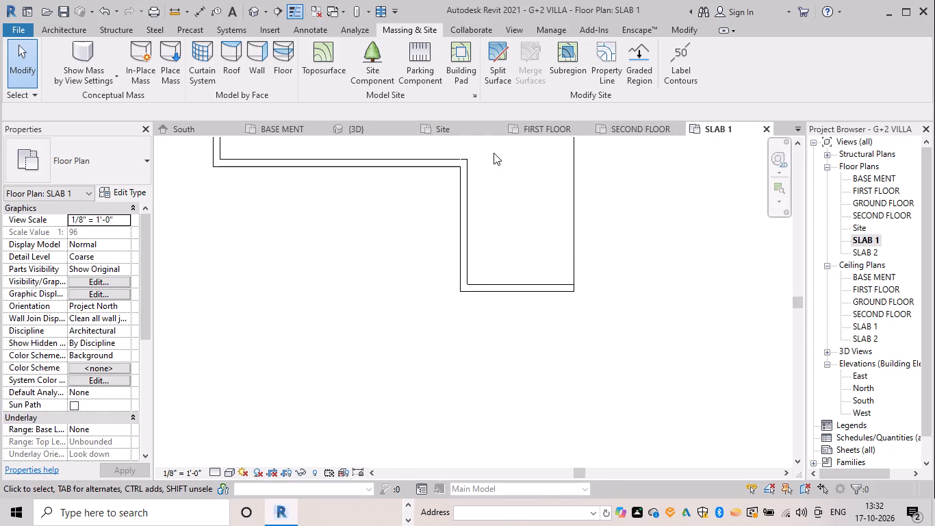
# In 3D, lower the top of the right side wall to the SLAB 1 level, giving an unconnected height of 18' 8".
pyautogui.click(365, 126)
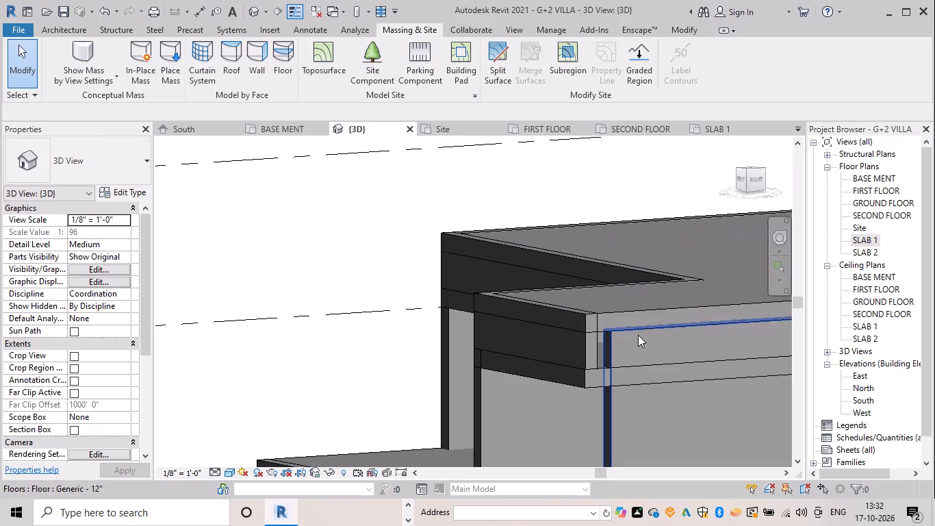
pyautogui.click(613, 353)
pyautogui.scroll(-4, 637, 355)
pyautogui.keyDown('shift'); pyautogui.moveTo(679, 366); pyautogui.dragTo(648, 355, button='middle'); pyautogui.keyUp('shift')
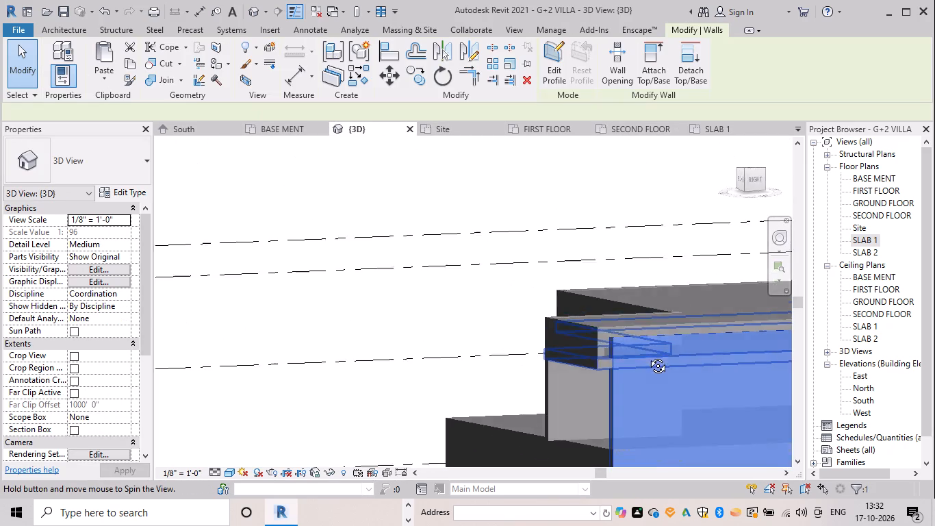
pyautogui.keyDown('shift'); pyautogui.moveTo(648, 355); pyautogui.dragTo(621, 354, button='middle'); pyautogui.keyUp('shift')
pyautogui.scroll(-3, 662, 356)
pyautogui.moveTo(659, 353); pyautogui.dragTo(491, 310, button='middle')
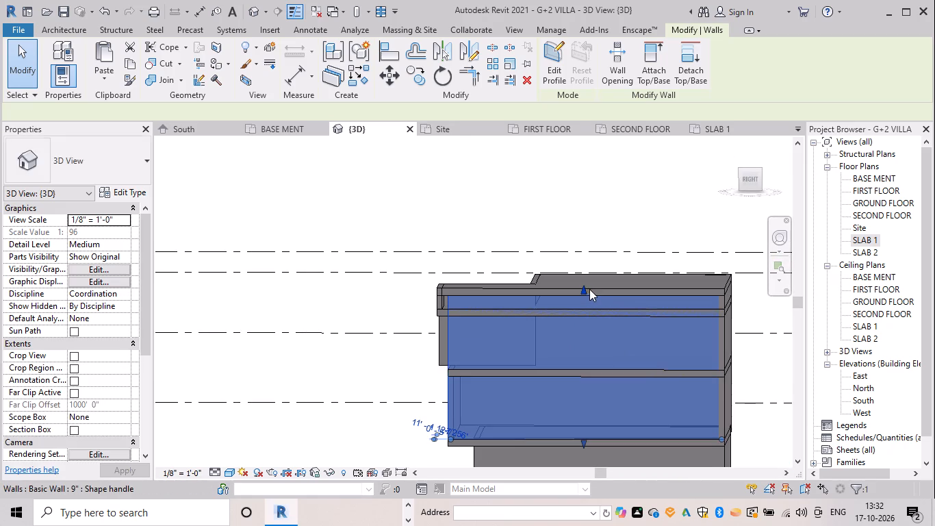
pyautogui.moveTo(585, 289); pyautogui.dragTo(586, 310)
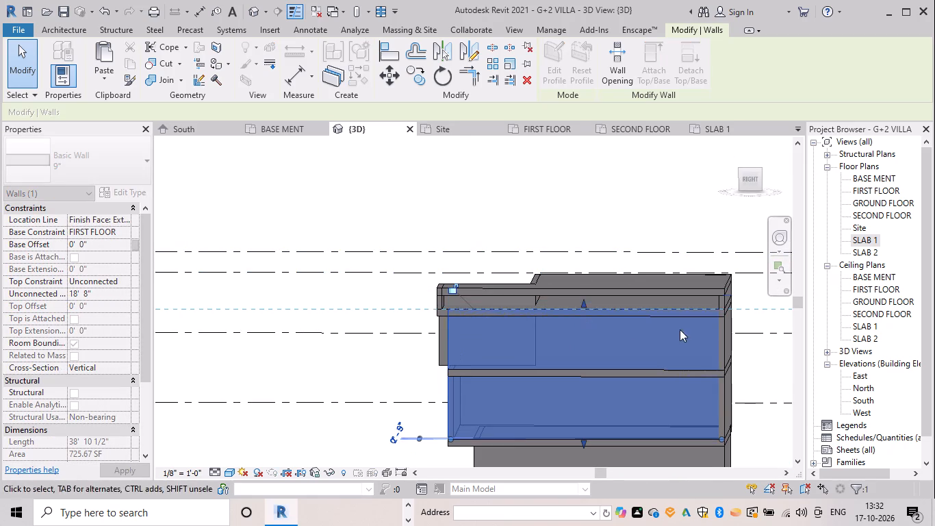
pyautogui.press('Escape')
# In 3D, lower the top of the back wall to the underside of the SLAB 1 floor, giving an unconnected height of 18' 8".
pyautogui.keyDown('shift'); pyautogui.moveTo(711, 342); pyautogui.dragTo(593, 338, button='middle'); pyautogui.keyUp('shift')
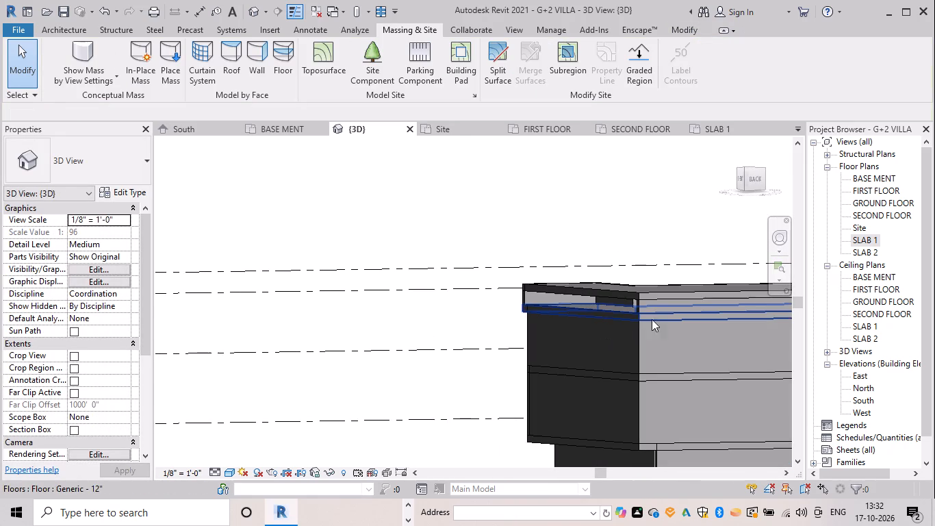
pyautogui.click(639, 303)
pyautogui.scroll(-3, 673, 314)
pyautogui.keyDown('shift'); pyautogui.moveTo(715, 336); pyautogui.dragTo(691, 335, button='middle'); pyautogui.keyUp('shift')
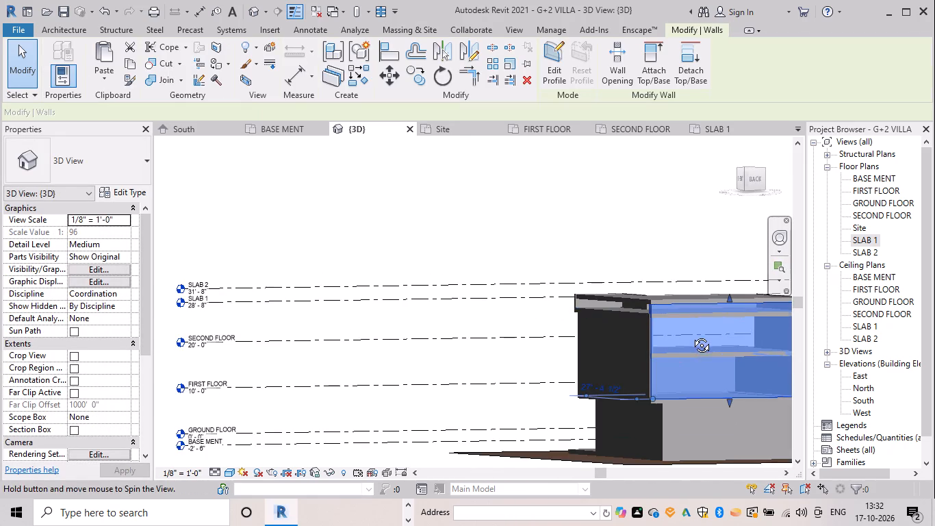
pyautogui.keyDown('shift'); pyautogui.moveTo(691, 335); pyautogui.dragTo(683, 335, button='middle'); pyautogui.keyUp('shift')
pyautogui.moveTo(732, 297); pyautogui.dragTo(734, 310)
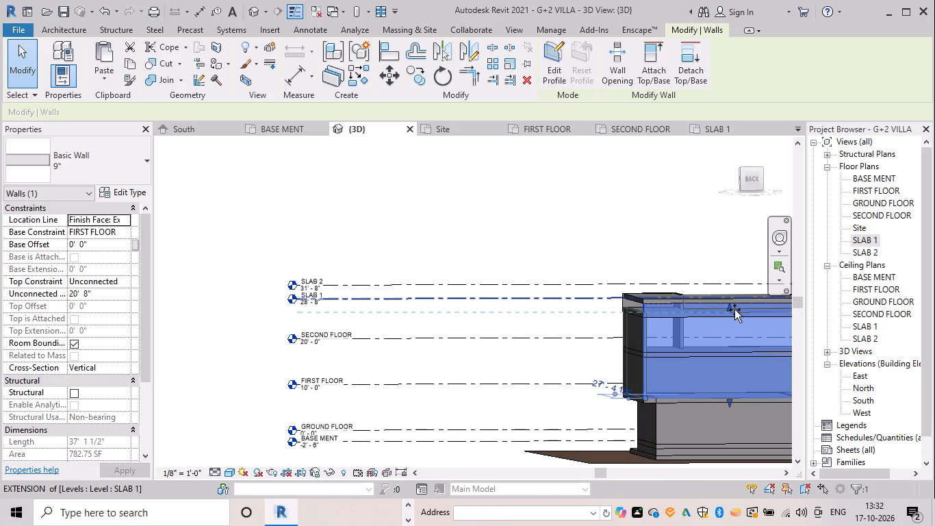
pyautogui.moveTo(734, 310); pyautogui.dragTo(734, 310)
pyautogui.click(667, 191)
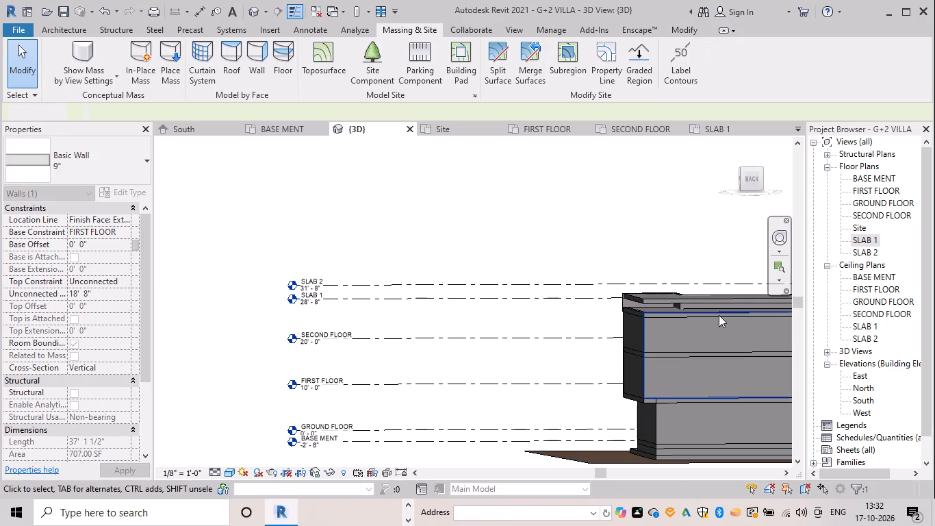
# Delete the left side 9" wall standing between the SLAB 1 and SLAB 2 floors.
pyautogui.keyDown('shift'); pyautogui.scroll(-1, 720, 325); pyautogui.keyUp('shift')
pyautogui.keyDown('shift'); pyautogui.moveTo(717, 326); pyautogui.dragTo(563, 321, button='middle'); pyautogui.keyUp('shift')
pyautogui.moveTo(688, 335); pyautogui.dragTo(465, 294, button='middle')
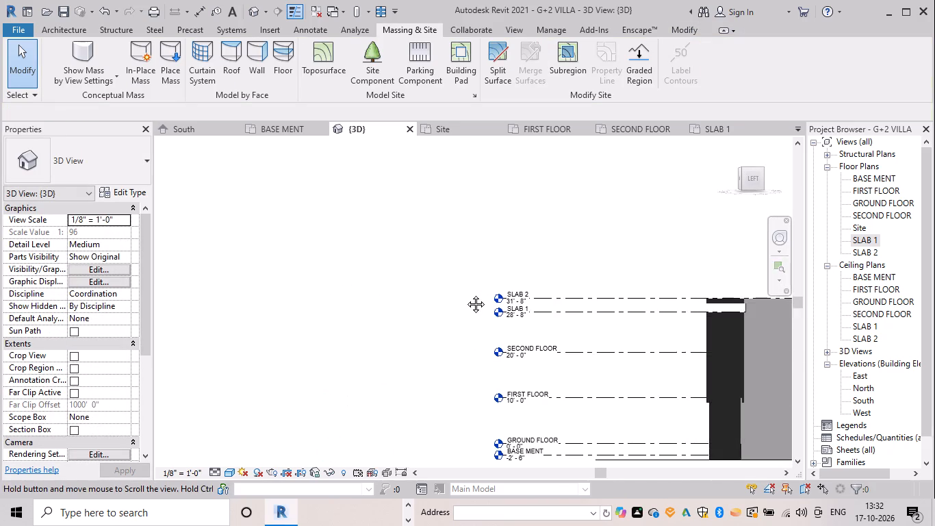
pyautogui.moveTo(465, 294); pyautogui.dragTo(464, 294, button='middle')
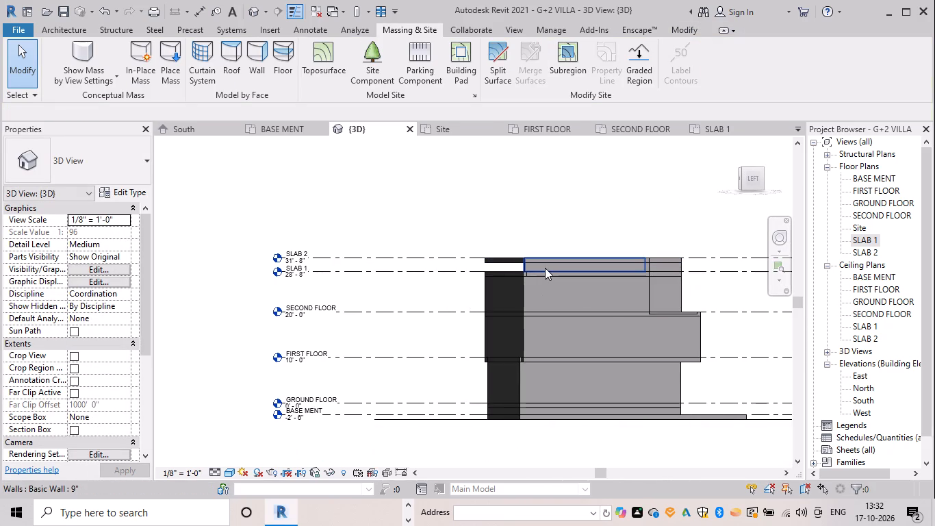
pyautogui.click(545, 268)
pyautogui.scroll(5, 578, 266)
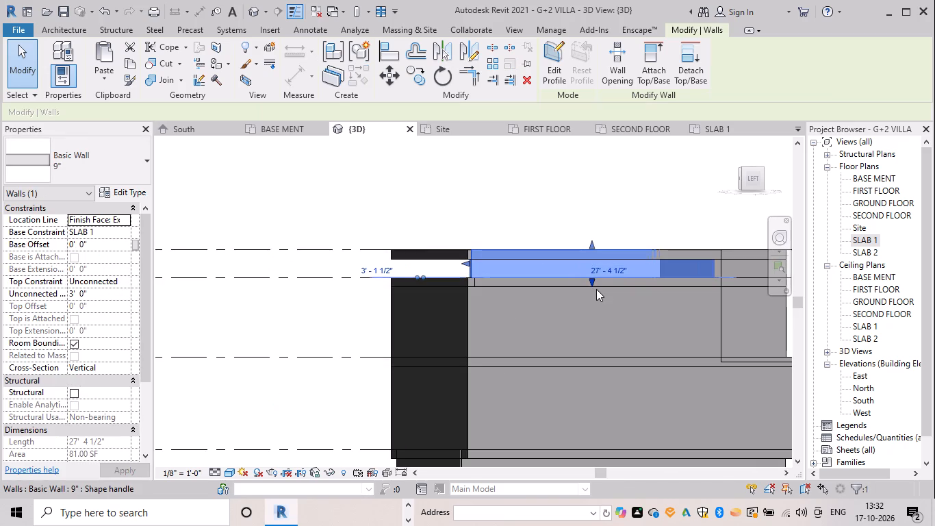
pyautogui.press('Delete')
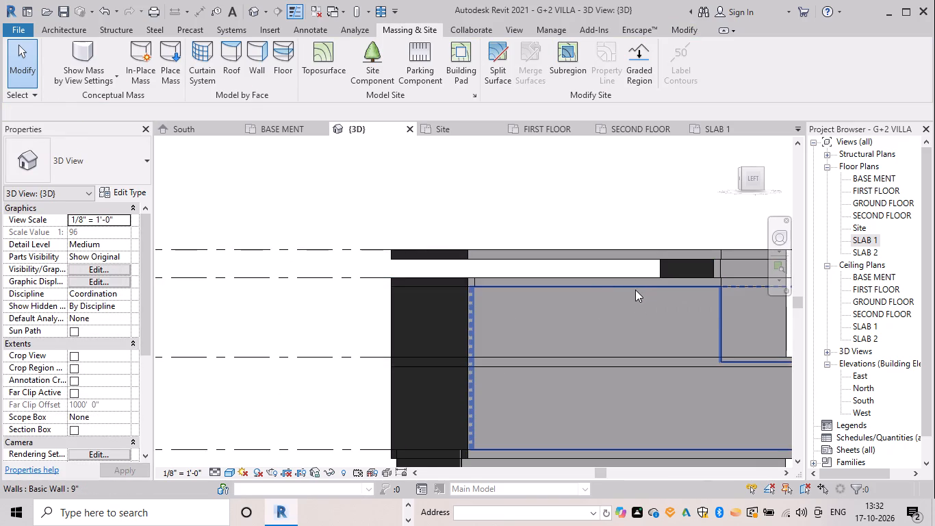
# Delete the adjoining front-facing 9" wall between the two slabs, beside the recessed front corner.
pyautogui.scroll(-2, 635, 290)
pyautogui.keyDown('shift'); pyautogui.moveTo(639, 307); pyautogui.dragTo(548, 353, button='middle'); pyautogui.keyUp('shift')
pyautogui.scroll(2, 576, 342)
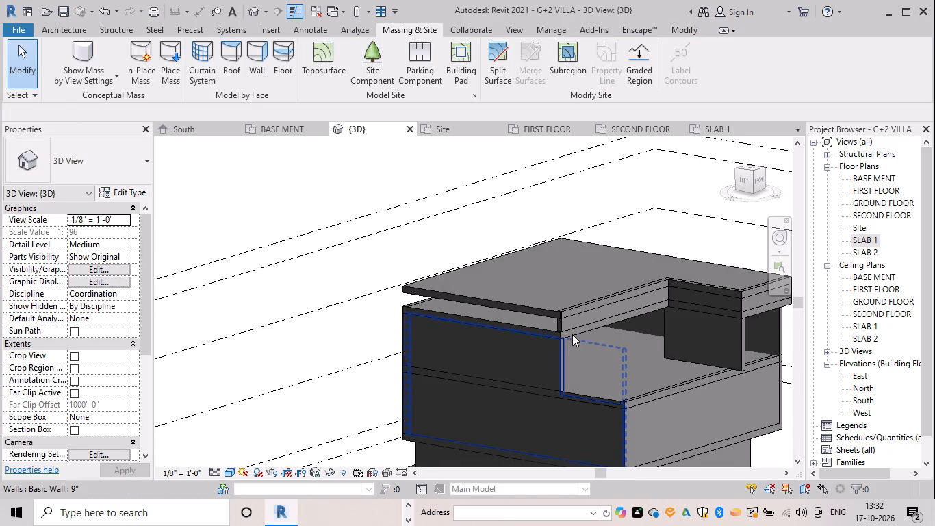
pyautogui.keyDown('shift'); pyautogui.moveTo(604, 353); pyautogui.dragTo(565, 337, button='middle'); pyautogui.keyUp('shift')
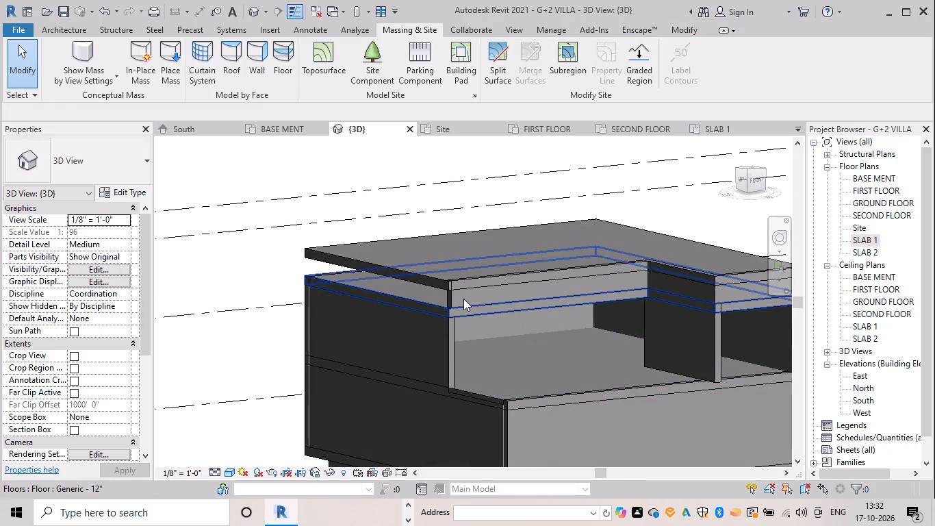
pyautogui.click(450, 297)
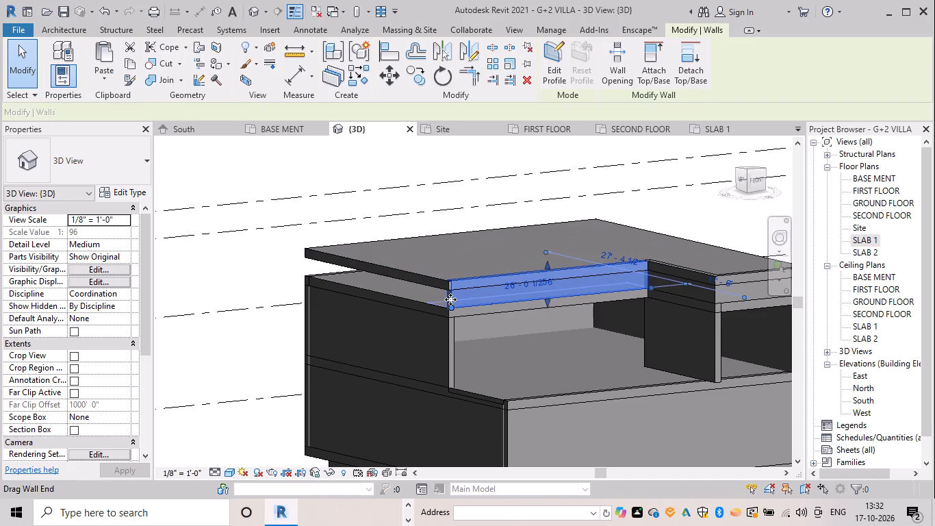
pyautogui.press('Delete')
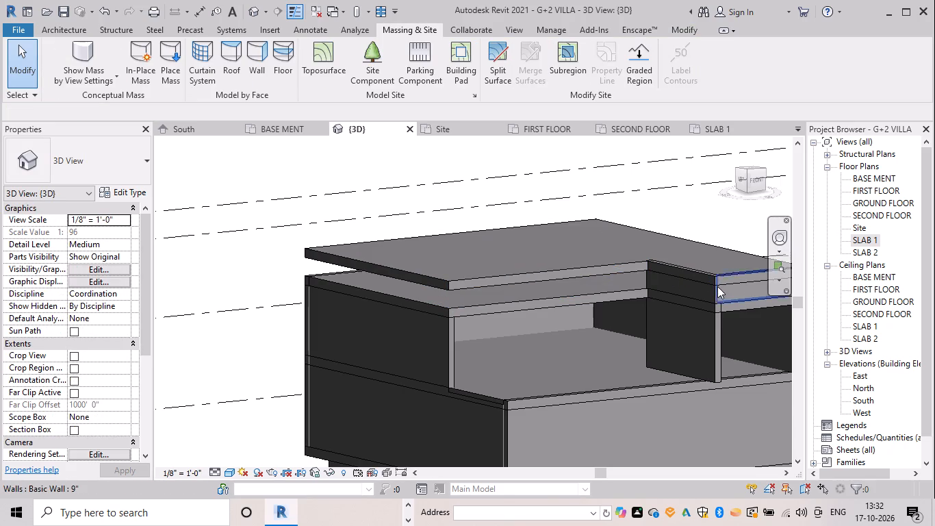
# Edit the profile of the second-floor wall beside the recess, removing constraints and moving its outer vertical edge in to a width of 11' 10 1/2".
pyautogui.scroll(4, 717, 286)
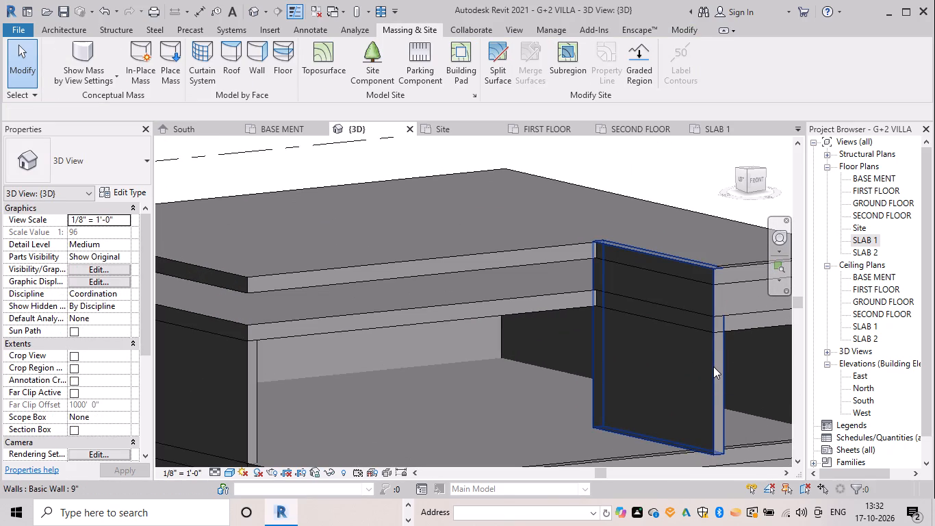
pyautogui.click(713, 366)
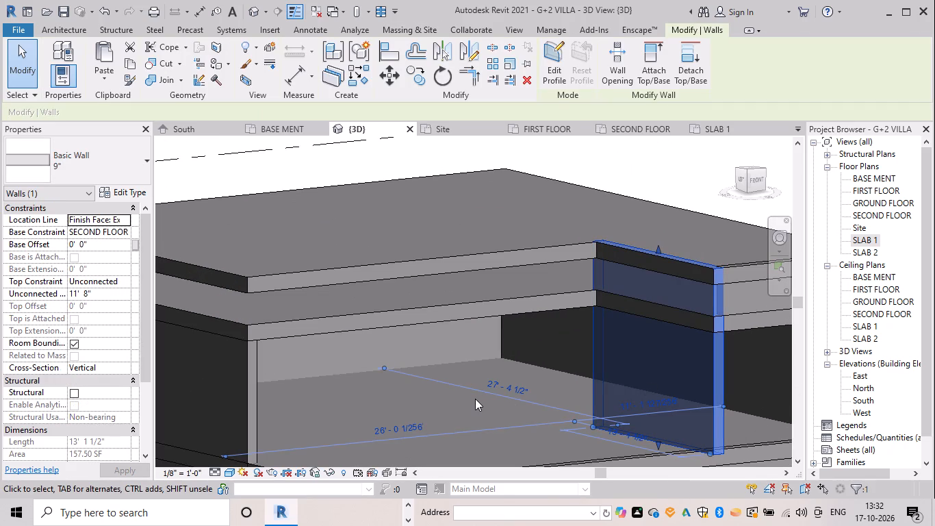
pyautogui.scroll(-4, 603, 401)
pyautogui.keyDown('shift'); pyautogui.moveTo(587, 394); pyautogui.dragTo(703, 352, button='middle'); pyautogui.keyUp('shift')
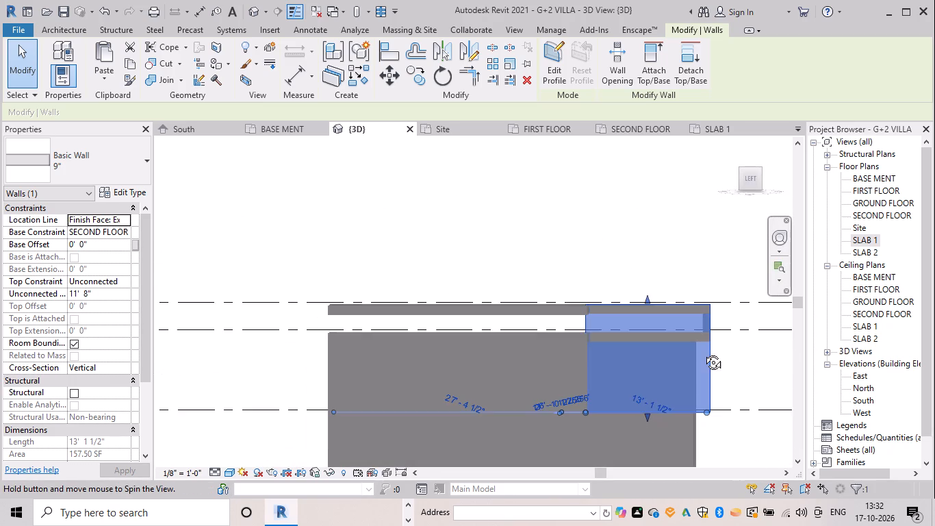
pyautogui.keyDown('shift'); pyautogui.moveTo(703, 352); pyautogui.dragTo(704, 349, button='middle'); pyautogui.keyUp('shift')
pyautogui.click(548, 72)
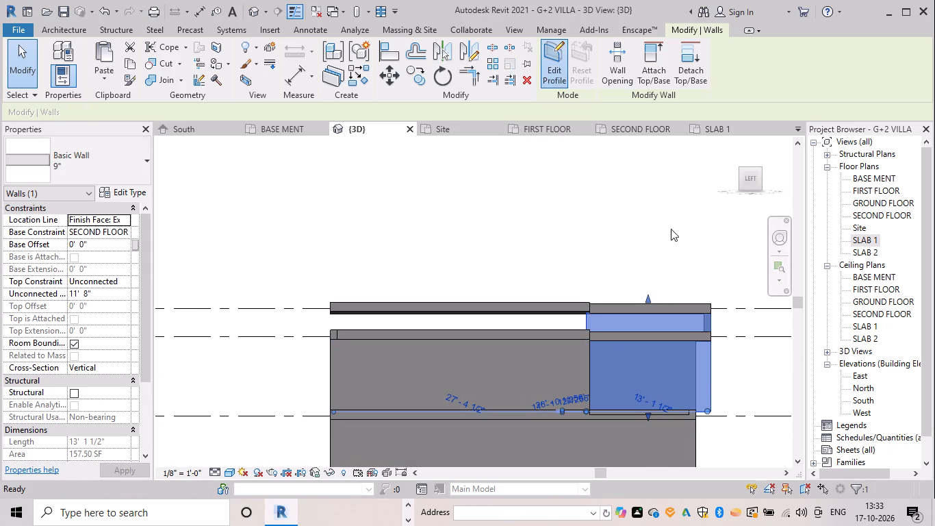
pyautogui.click(704, 384)
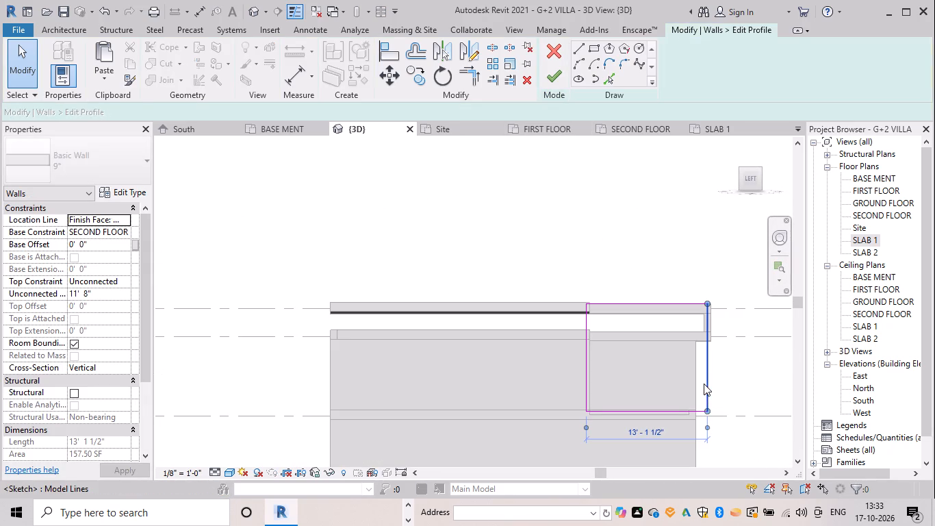
pyautogui.scroll(10, 700, 430)
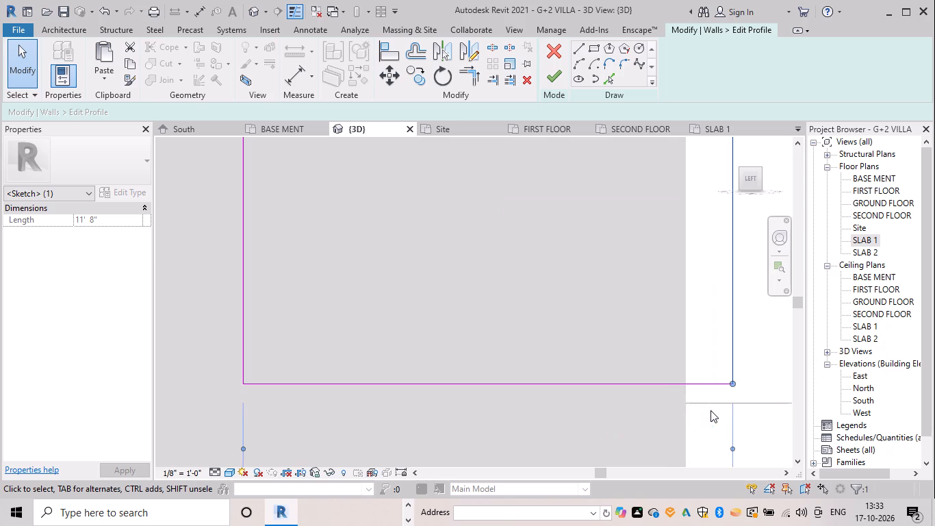
pyautogui.press('Left')
pyautogui.press('Left')
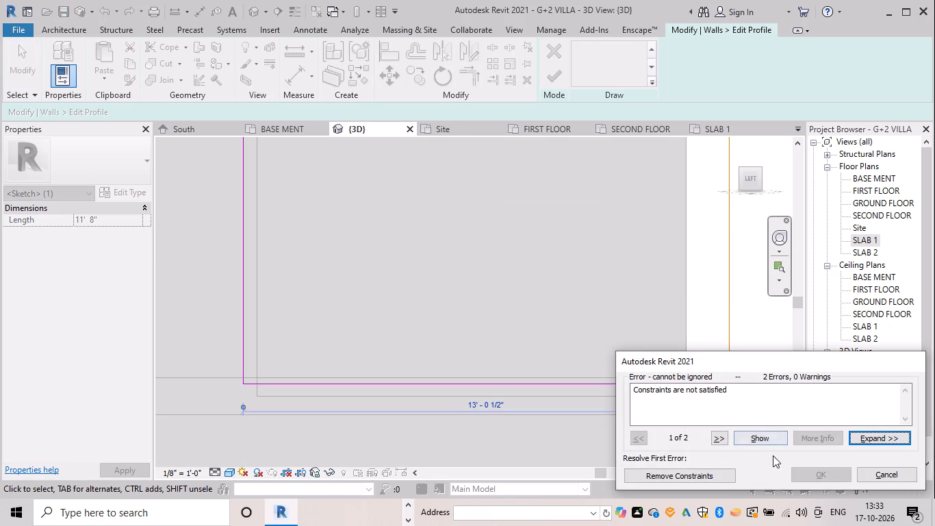
pyautogui.click(705, 480)
pyautogui.press('Left')
pyautogui.press('Left')
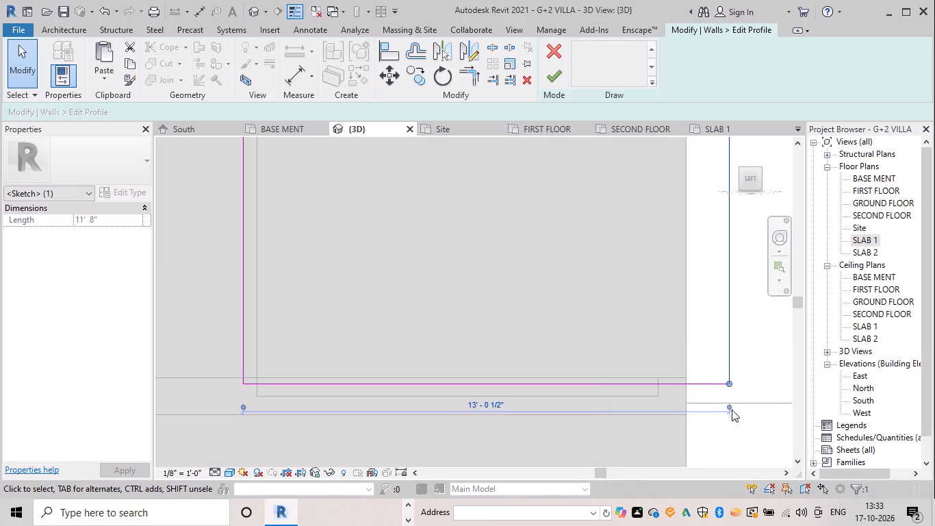
pyautogui.press('Left')
pyautogui.press('Left')
pyautogui.press('Left')
pyautogui.press('Left')
pyautogui.press('Left')
pyautogui.press('Left')
pyautogui.press('Left')
pyautogui.press('Left')
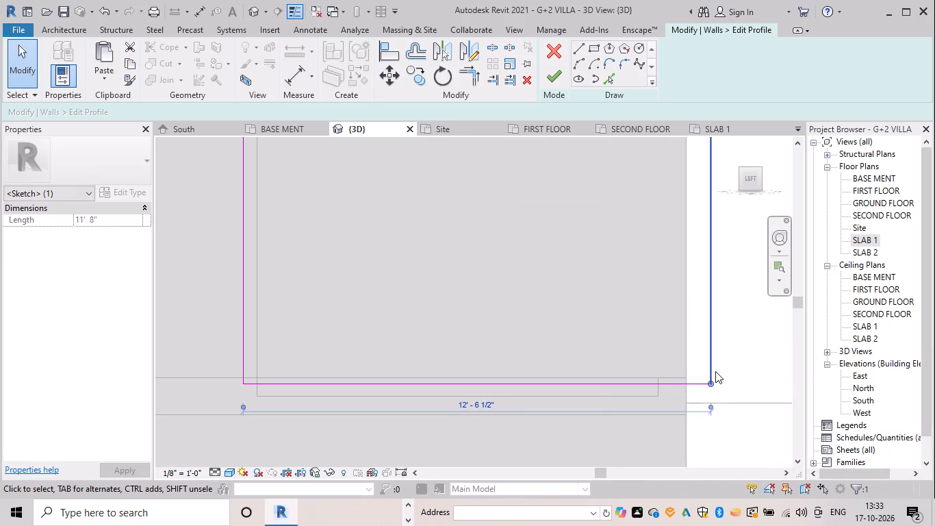
pyautogui.press('Left')
pyautogui.press('Left')
pyautogui.press('Left')
pyautogui.press('Left')
pyautogui.press('Left')
pyautogui.press('Left')
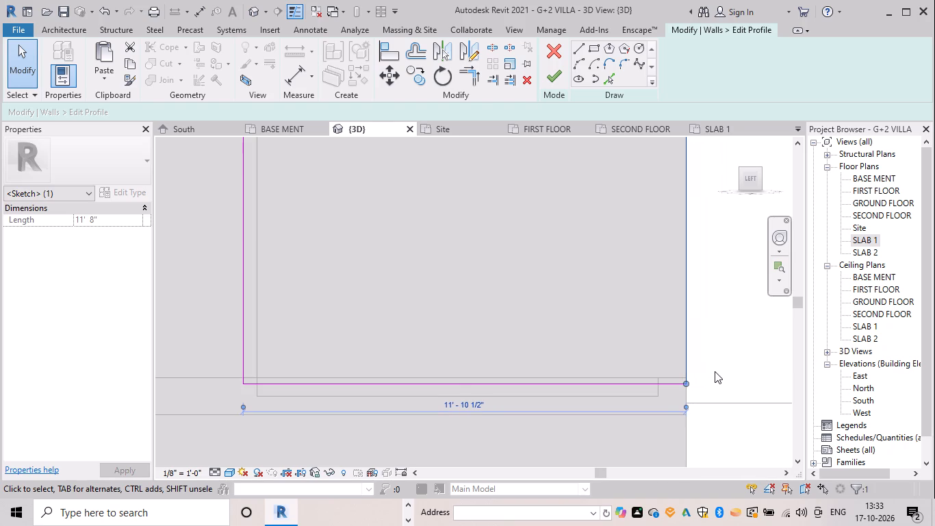
pyautogui.click(545, 84)
# Reopen that wall's profile and sketch a 1' 7 1/2" wide extension to the slab edge, from the SLAB 1 level up to the wall top.
pyautogui.scroll(-3, 674, 281)
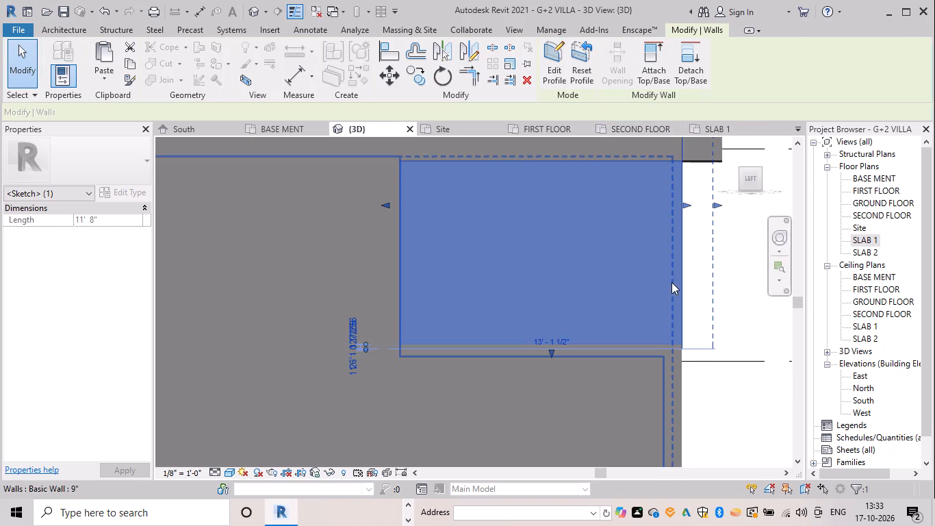
pyautogui.moveTo(671, 282); pyautogui.dragTo(685, 396, button='middle')
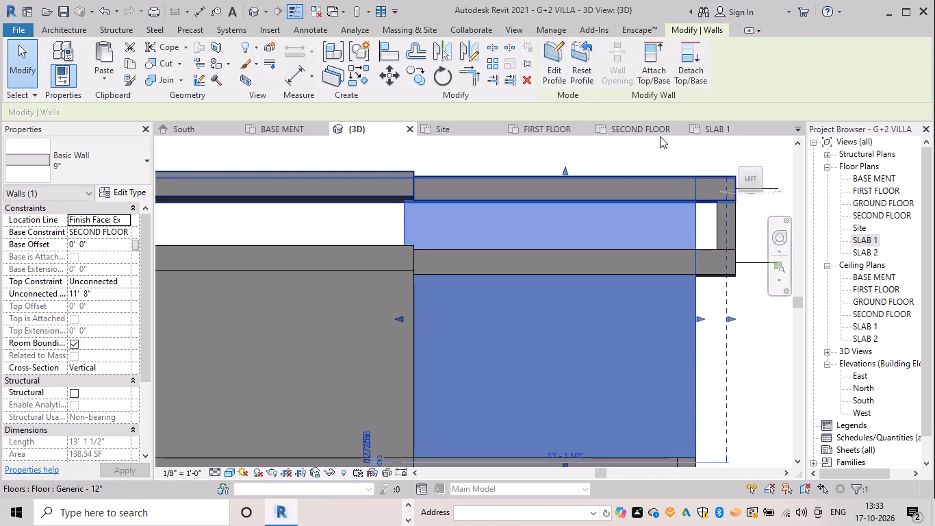
pyautogui.click(557, 76)
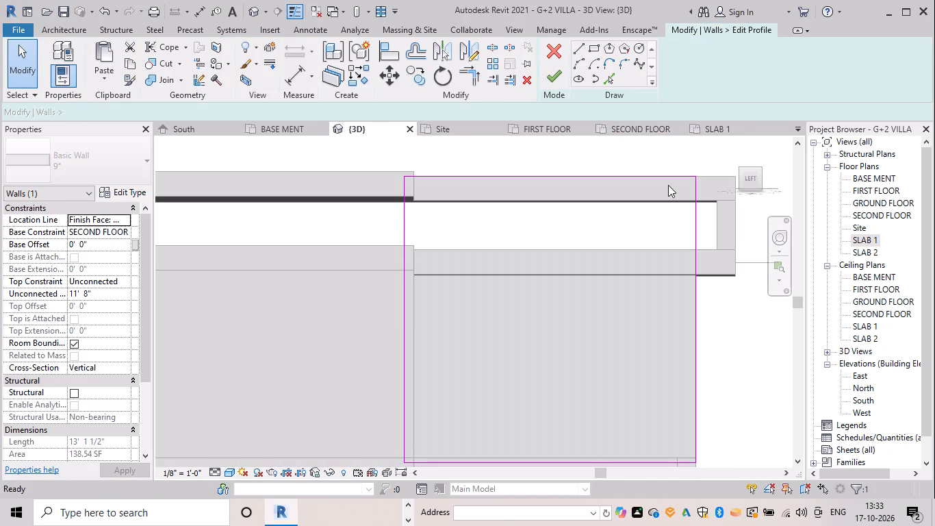
pyautogui.moveTo(576, 47); pyautogui.dragTo(593, 71)
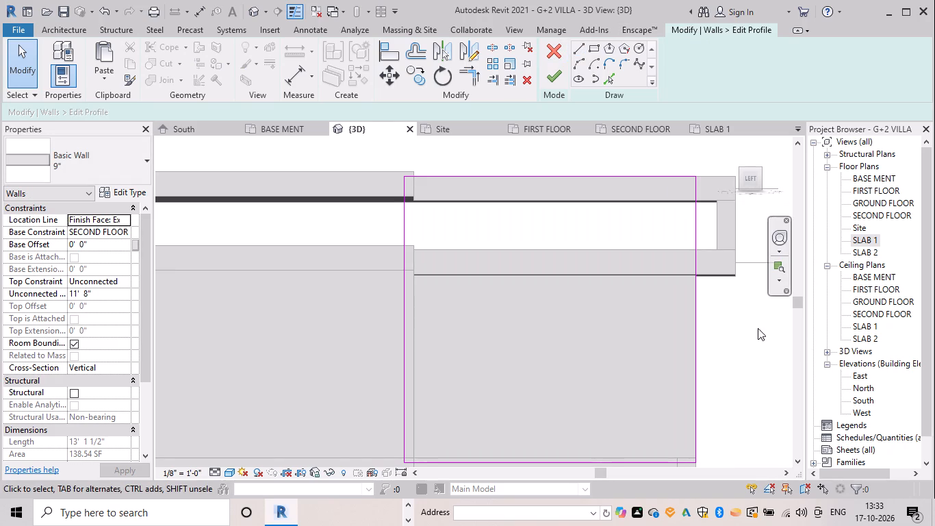
pyautogui.click(585, 52)
pyautogui.click(576, 51)
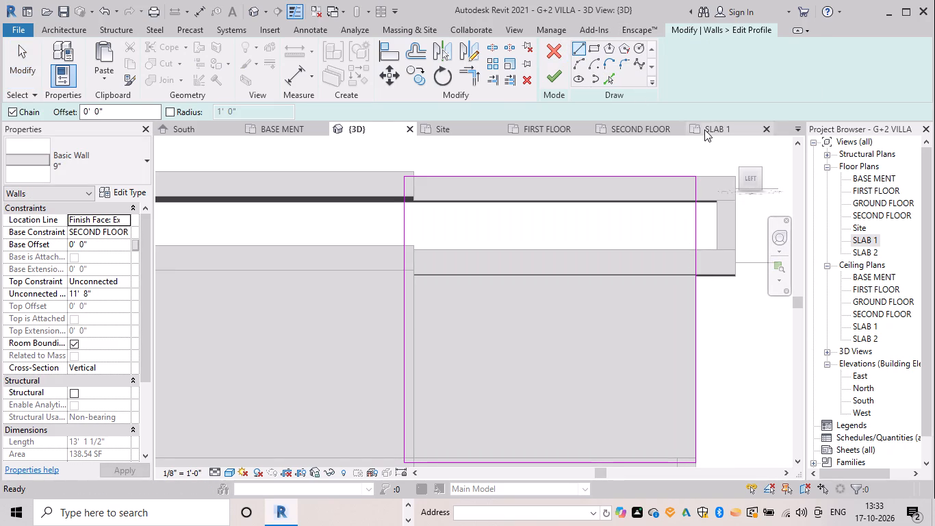
pyautogui.click(693, 264)
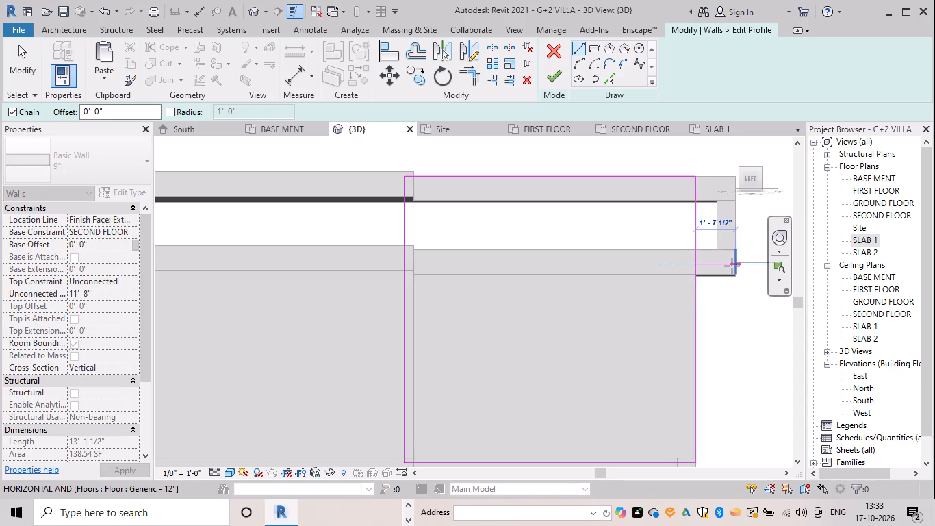
pyautogui.click(737, 265)
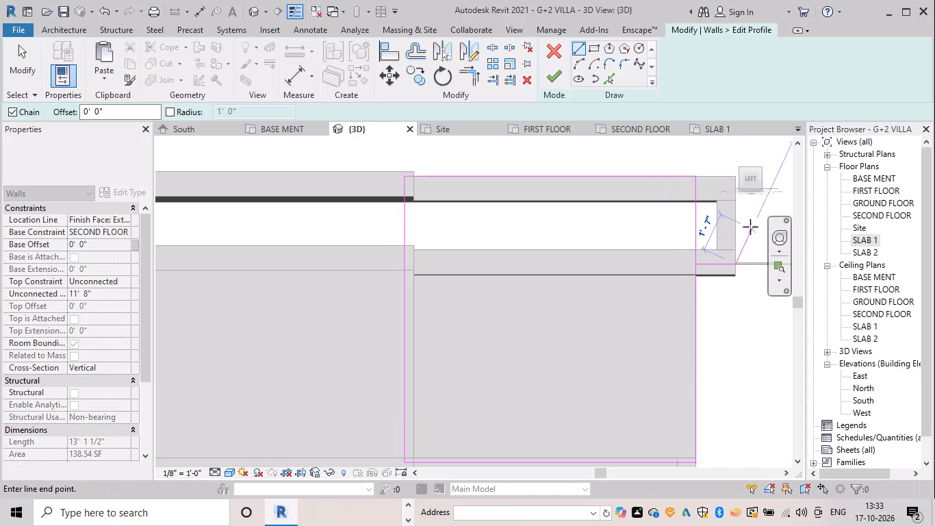
pyautogui.click(737, 177)
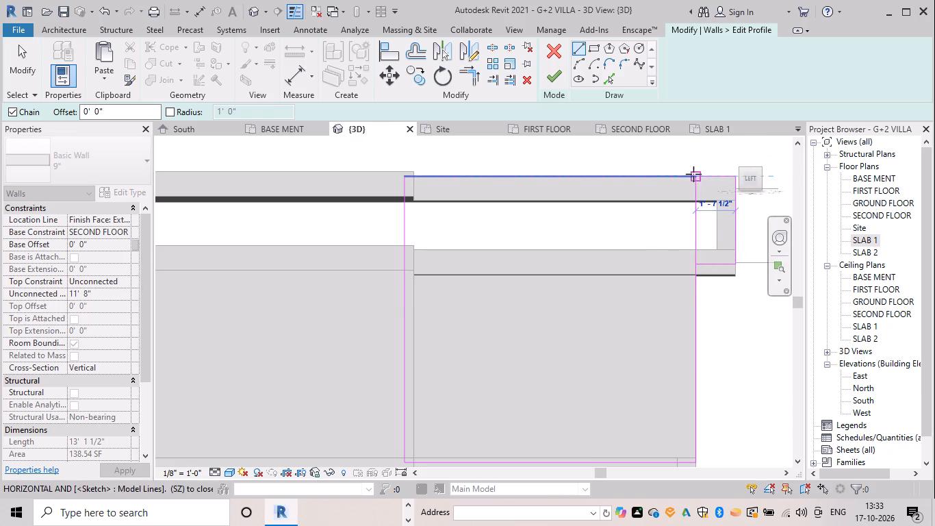
pyautogui.click(695, 177)
pyautogui.press('Escape')
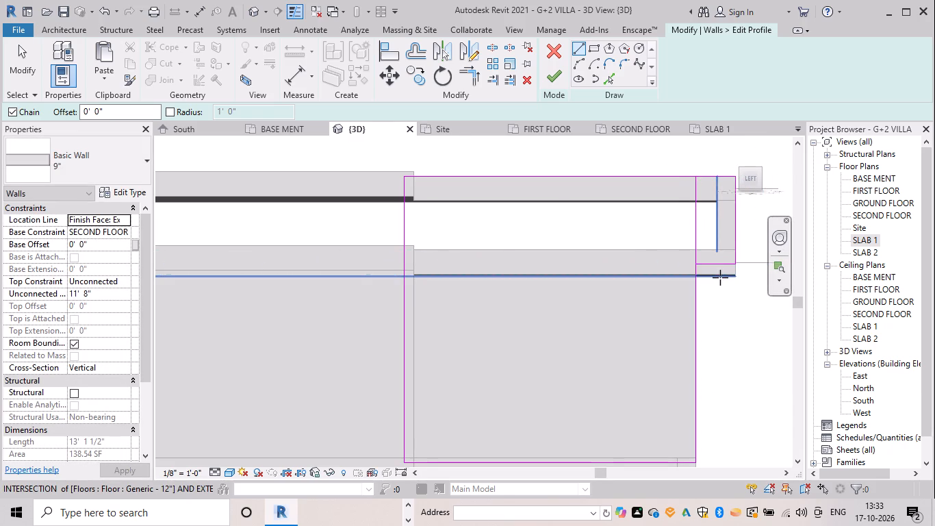
# Trim the profile's vertical edge to the extension's bottom line, finish the profile edit and check the stepped wall in 3D.
pyautogui.press('t')
pyautogui.press('r')
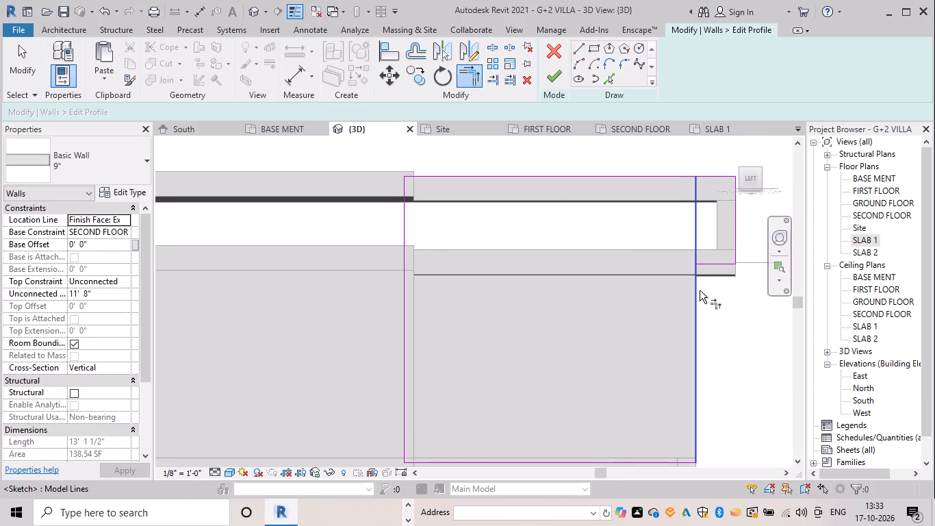
pyautogui.click(700, 290)
pyautogui.click(721, 266)
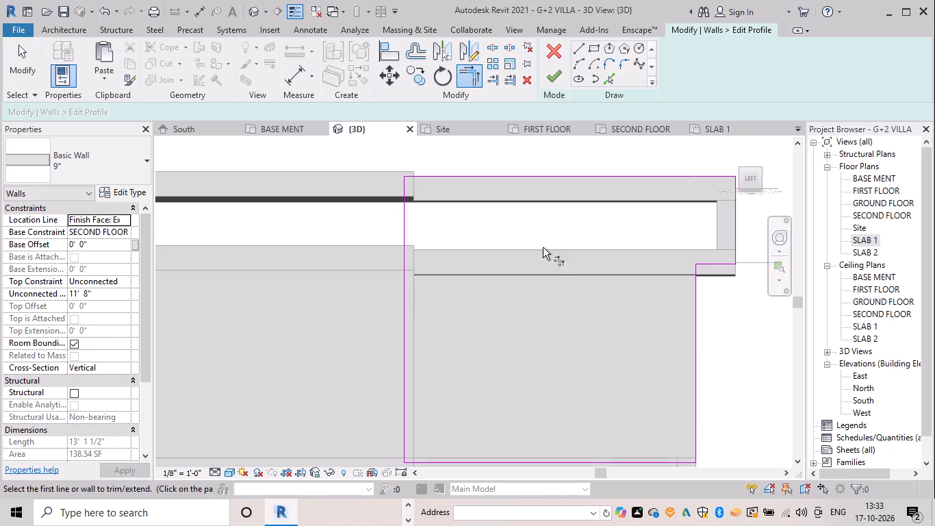
pyautogui.click(564, 84)
pyautogui.press('Escape')
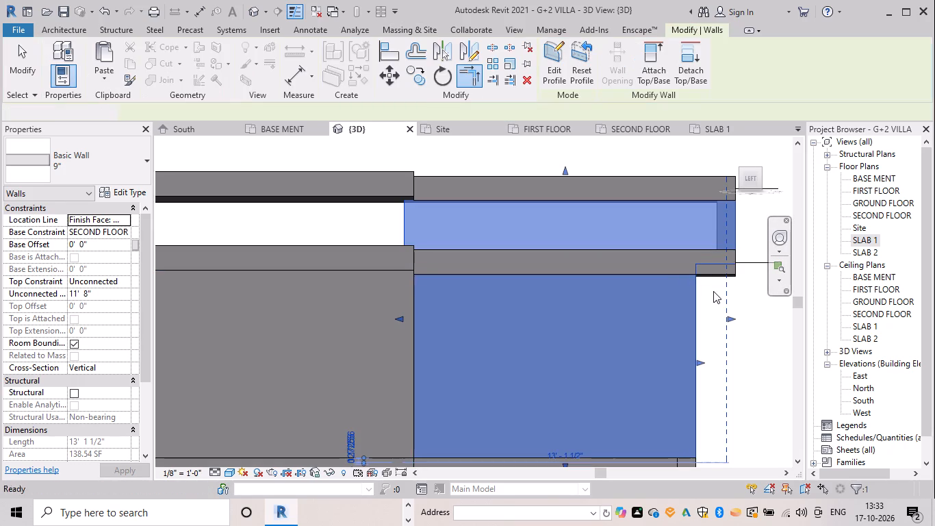
pyautogui.scroll(-3, 712, 294)
pyautogui.keyDown('shift'); pyautogui.moveTo(721, 300); pyautogui.dragTo(662, 337, button='middle'); pyautogui.keyUp('shift')
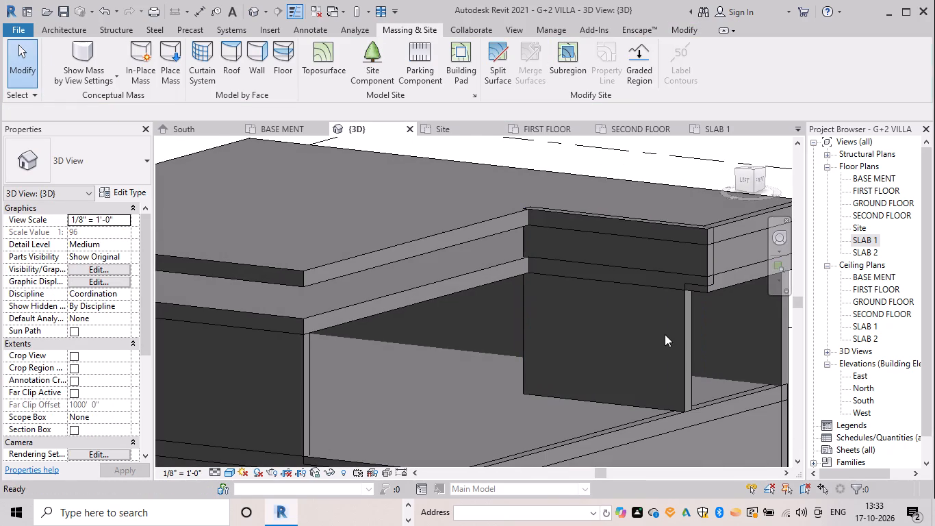
# Edit the stepped second-floor wall's profile, lowering the extension's bottom line to the slab underside, 4' 1" below the wall top.
pyautogui.scroll(2, 713, 299)
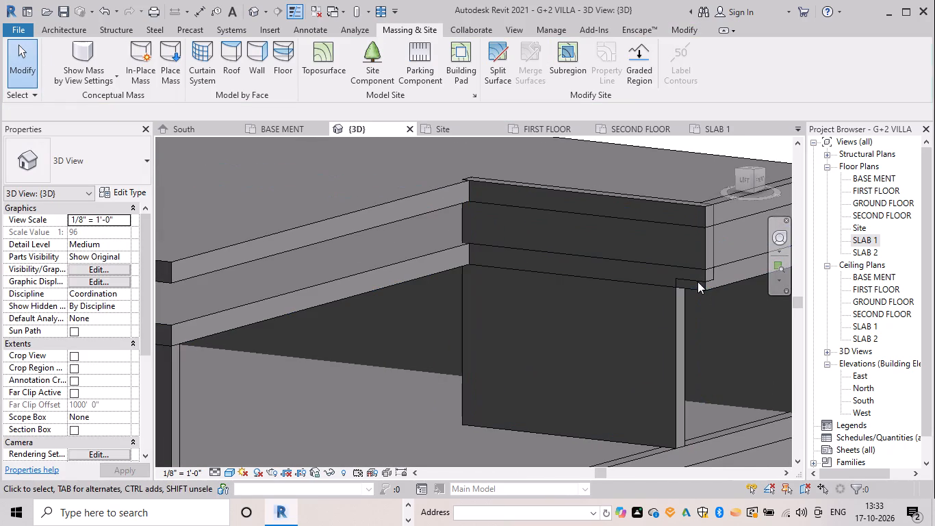
pyautogui.scroll(4, 694, 290)
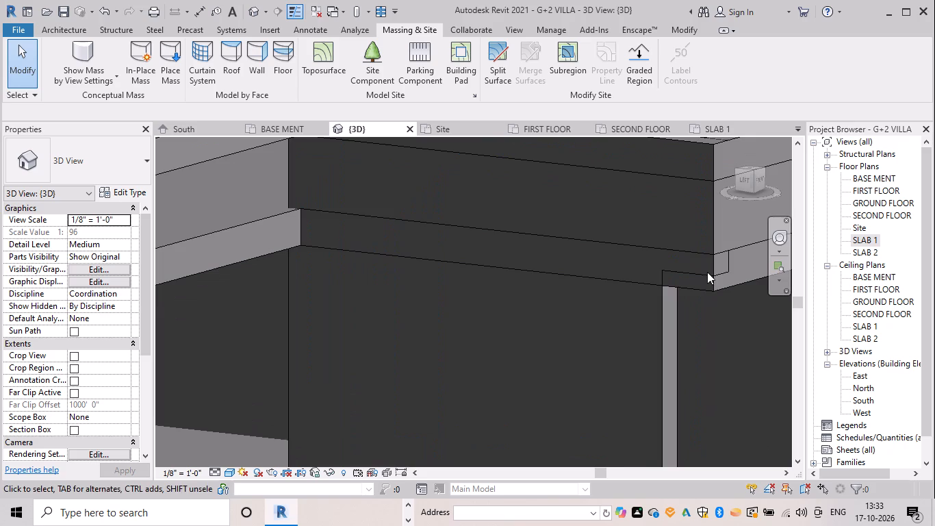
pyautogui.click(674, 318)
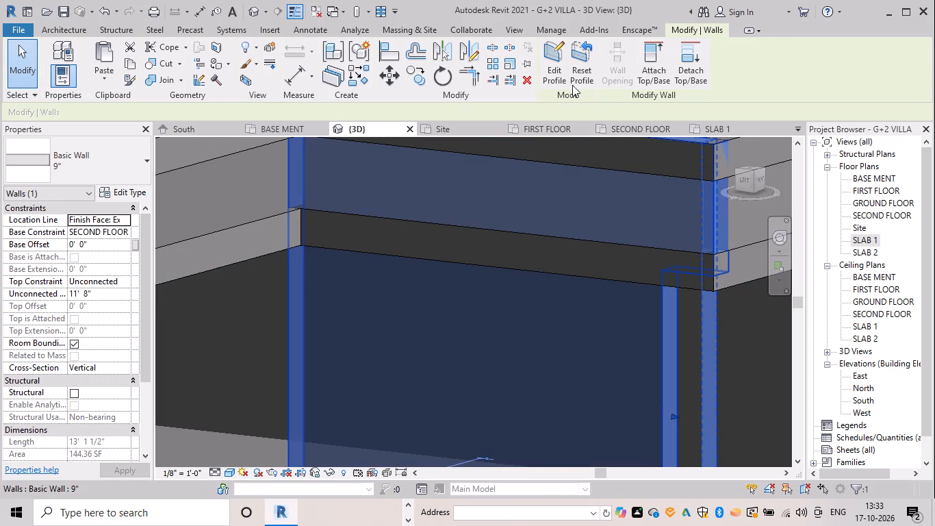
pyautogui.click(556, 81)
pyautogui.click(694, 273)
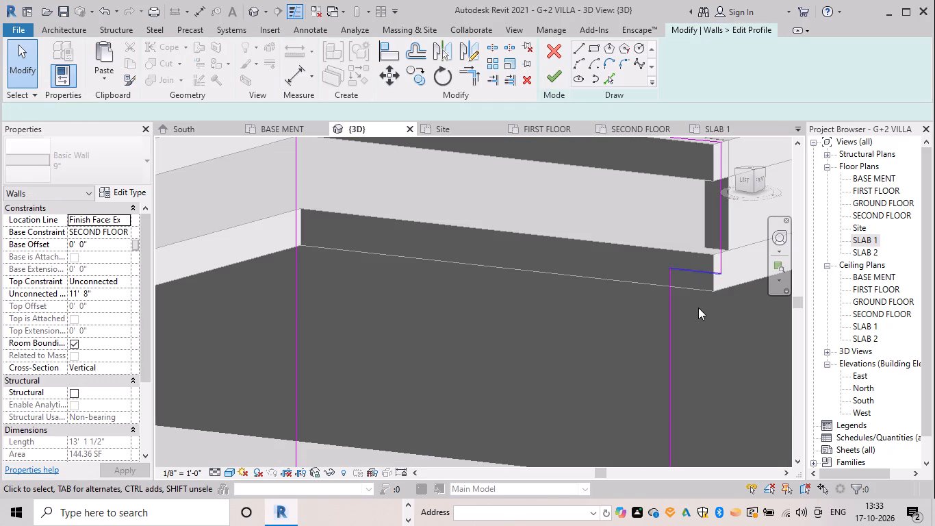
pyautogui.press('Down')
pyautogui.press('Down')
pyautogui.press('Down')
pyautogui.press('Down')
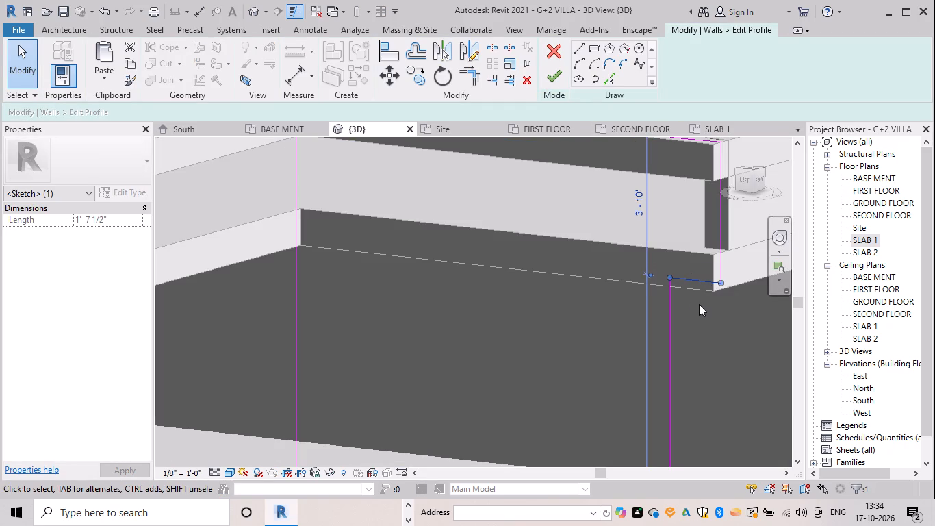
pyautogui.press('Down')
pyautogui.press('Down')
pyautogui.click(555, 88)
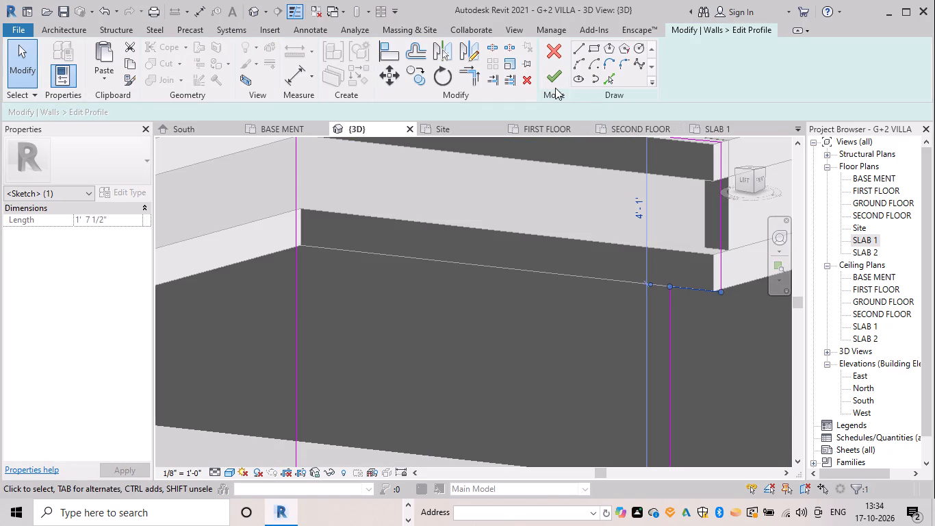
pyautogui.click(555, 83)
pyautogui.press('Escape')
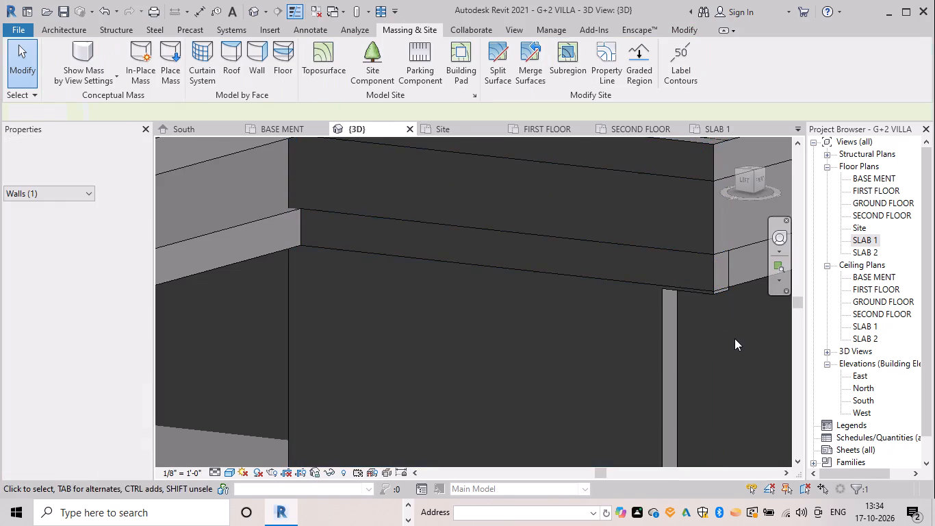
# Reopen the stepped wall's profile and raise the extension's bottom line to 4' 0" below the wall top.
pyautogui.scroll(-3, 731, 364)
pyautogui.keyDown('shift'); pyautogui.moveTo(706, 359); pyautogui.dragTo(756, 325, button='middle'); pyautogui.keyUp('shift')
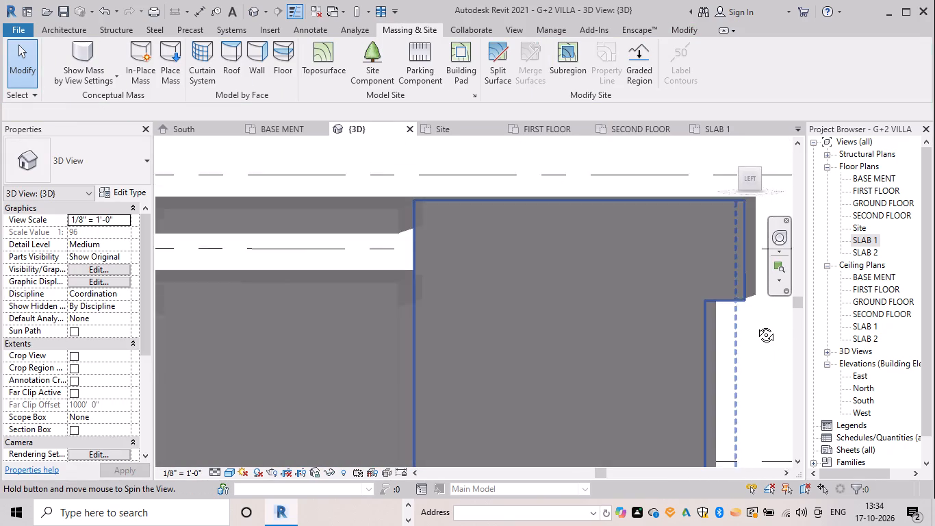
pyautogui.keyDown('shift'); pyautogui.moveTo(756, 325); pyautogui.dragTo(771, 321, button='middle'); pyautogui.keyUp('shift')
pyautogui.press('Escape')
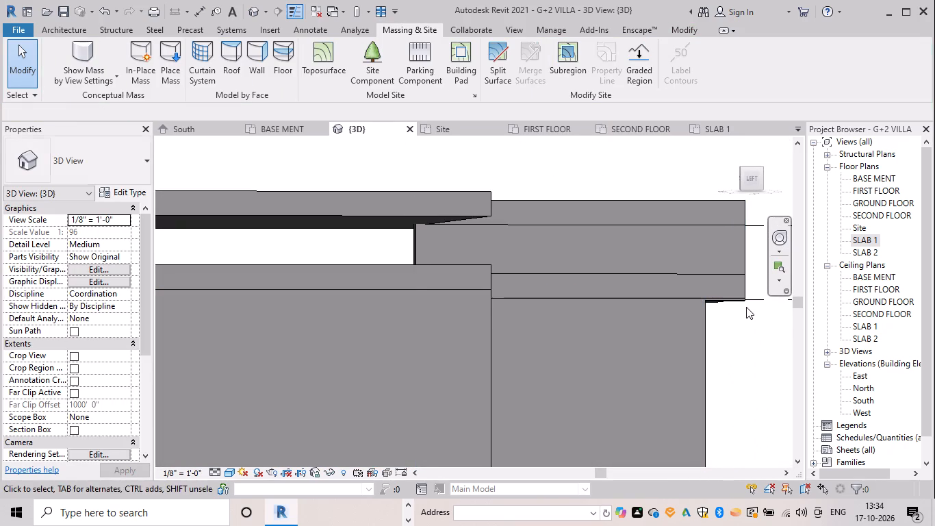
pyautogui.click(739, 299)
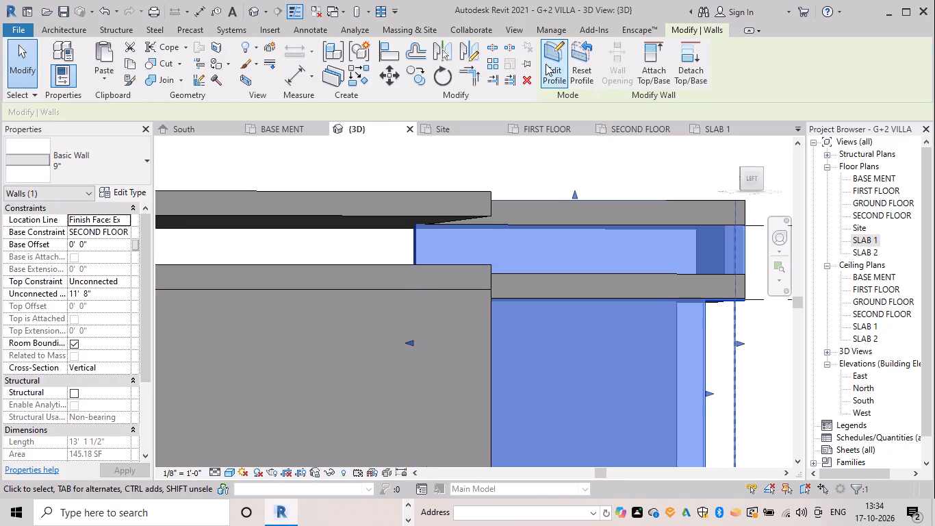
pyautogui.click(546, 64)
pyautogui.click(734, 301)
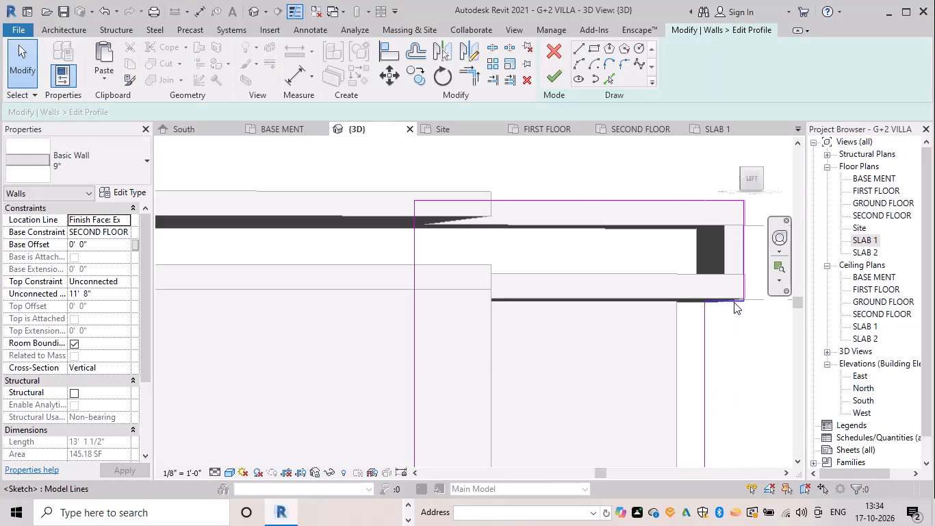
pyautogui.press('Up')
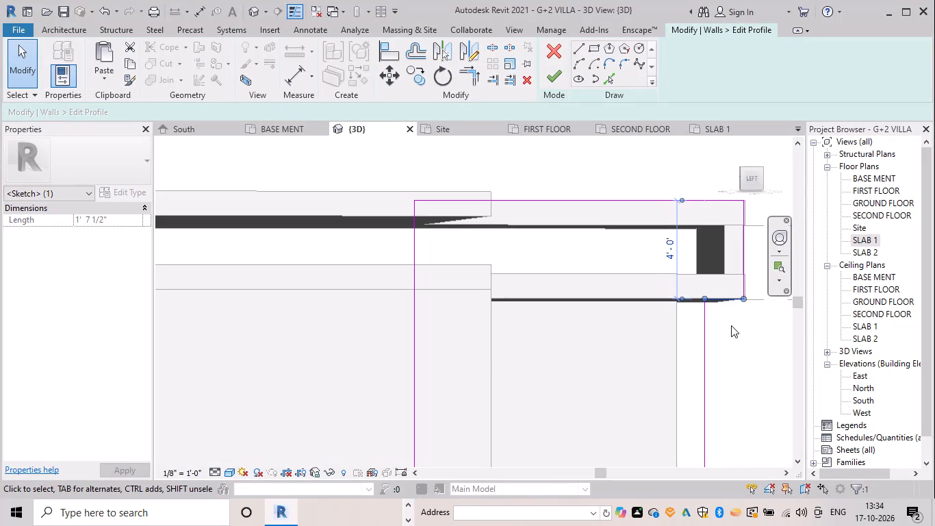
pyautogui.press('Left')
pyautogui.click(567, 82)
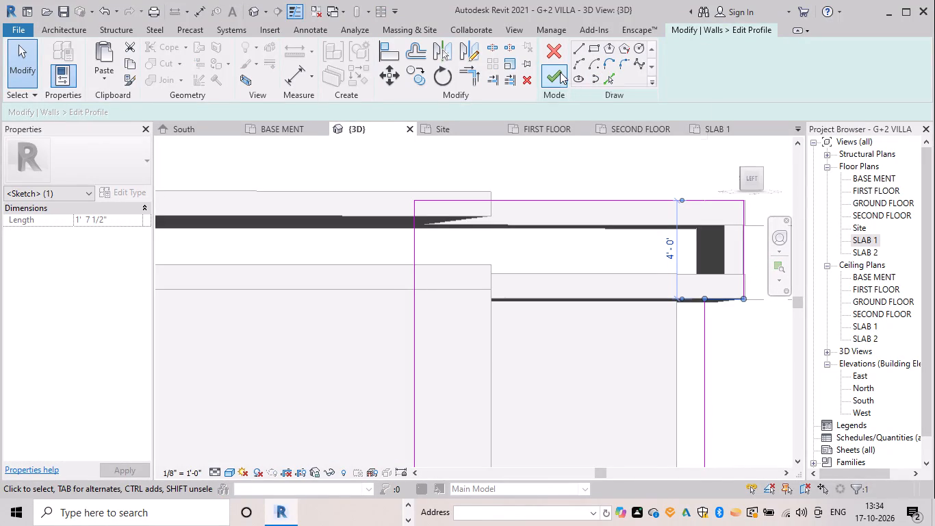
pyautogui.click(560, 72)
pyautogui.press('Escape')
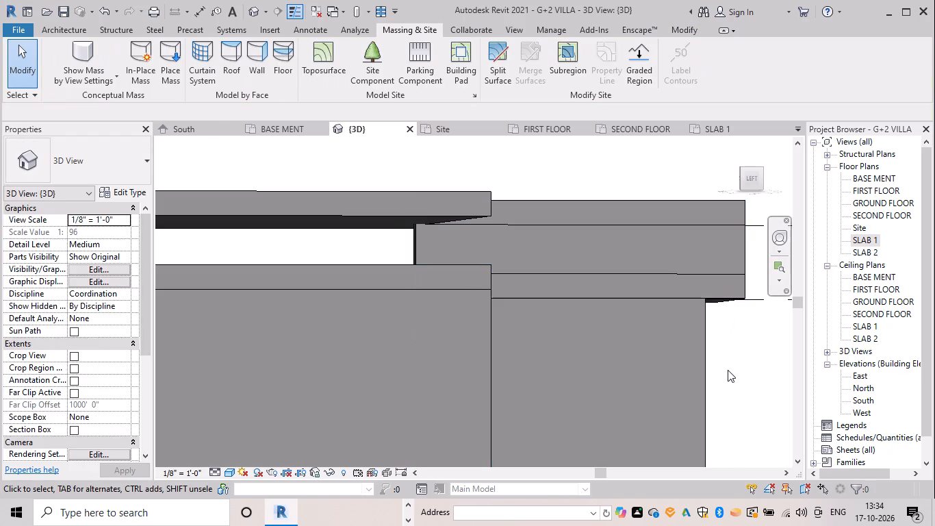
# Examine the stepped wall and slab overhangs at the recessed corner in 3D from the left and front.
pyautogui.scroll(-4, 728, 367)
pyautogui.moveTo(731, 366); pyautogui.dragTo(670, 394, button='middle')
pyautogui.scroll(-3, 691, 396)
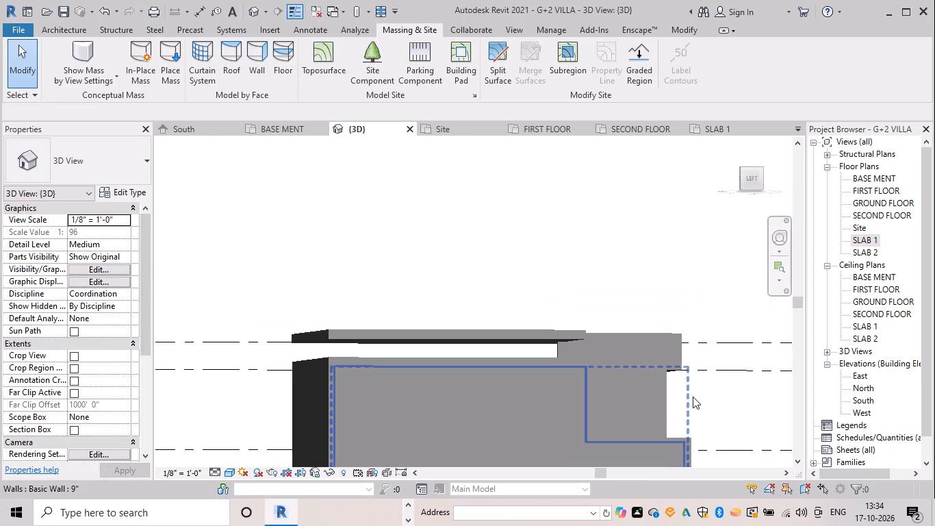
pyautogui.keyDown('shift'); pyautogui.moveTo(693, 397); pyautogui.dragTo(622, 428, button='middle'); pyautogui.keyUp('shift')
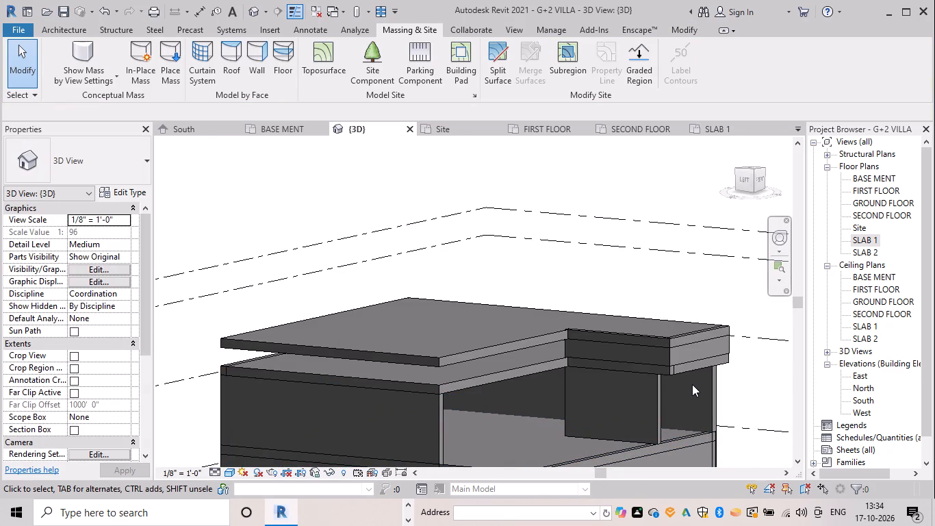
pyautogui.keyDown('shift'); pyautogui.moveTo(726, 379); pyautogui.dragTo(702, 336, button='middle'); pyautogui.keyUp('shift')
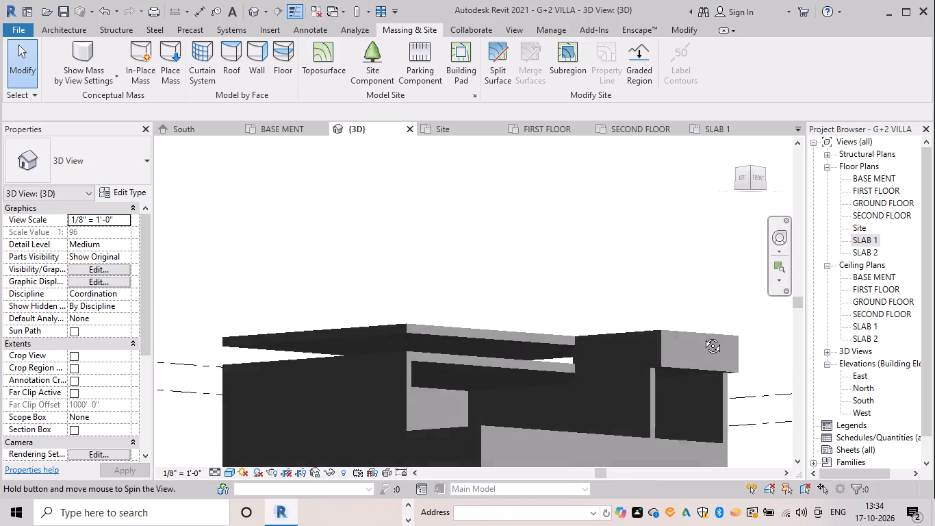
pyautogui.keyDown('shift'); pyautogui.moveTo(702, 336); pyautogui.dragTo(654, 316, button='middle'); pyautogui.keyUp('shift')
pyautogui.keyDown('shift'); pyautogui.moveTo(699, 408); pyautogui.dragTo(689, 407, button='middle'); pyautogui.keyUp('shift')
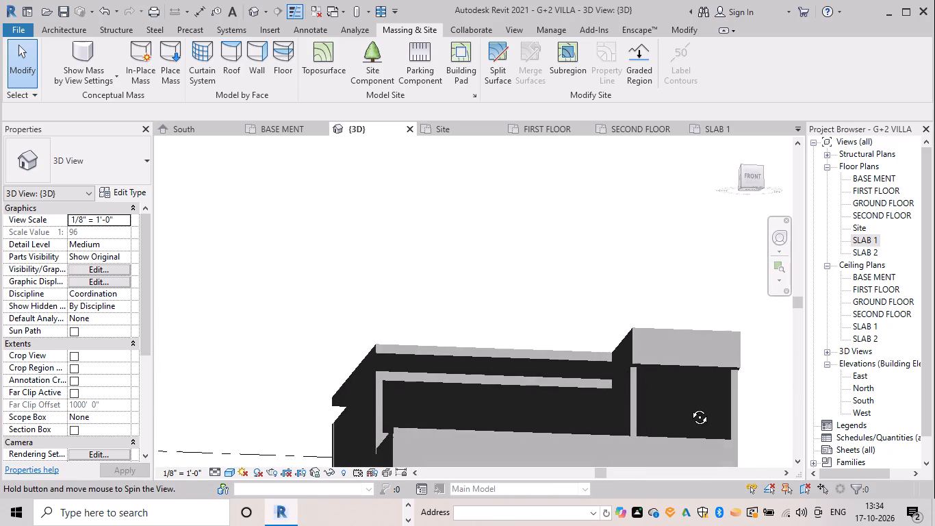
pyautogui.keyDown('shift'); pyautogui.moveTo(689, 407); pyautogui.dragTo(680, 444, button='middle'); pyautogui.keyUp('shift')
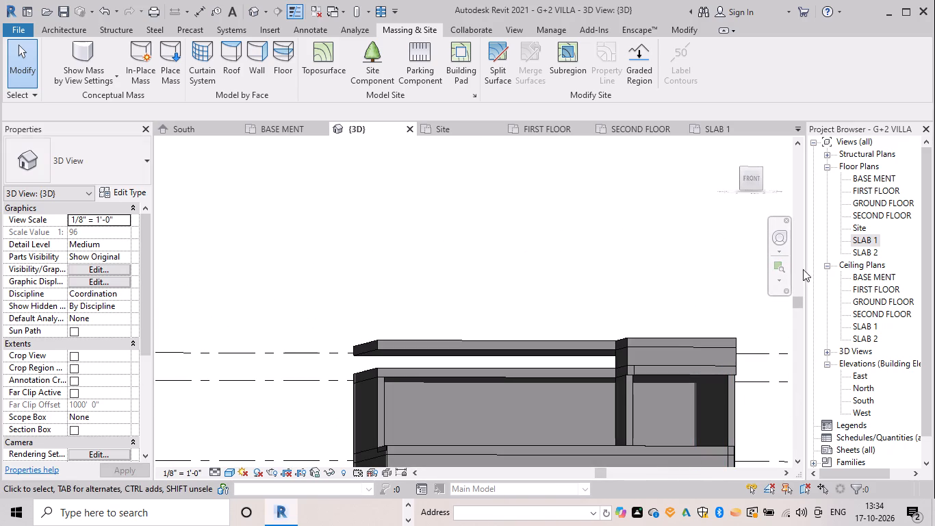
# In the SECOND FLOOR plan, draw an 8' 8" high Storefront curtain wall about 10' 4 1/2" long between the short front partition and the east outer wall.
pyautogui.doubleClick(886, 212)
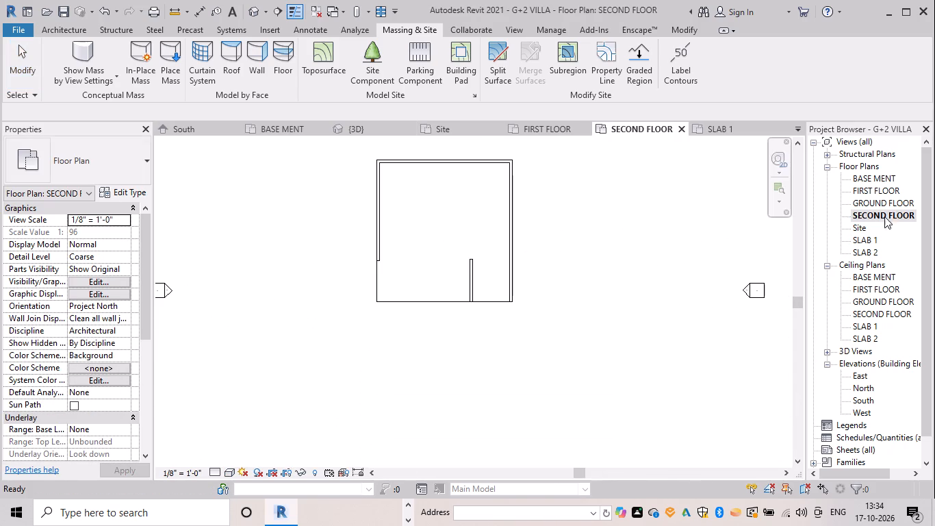
pyautogui.write('WA')
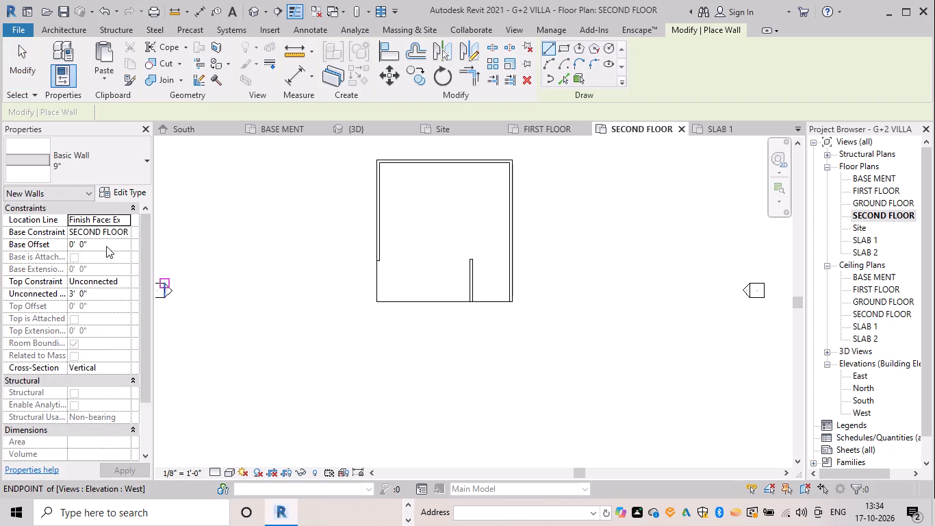
pyautogui.click(114, 166)
pyautogui.scroll(-8, 131, 323)
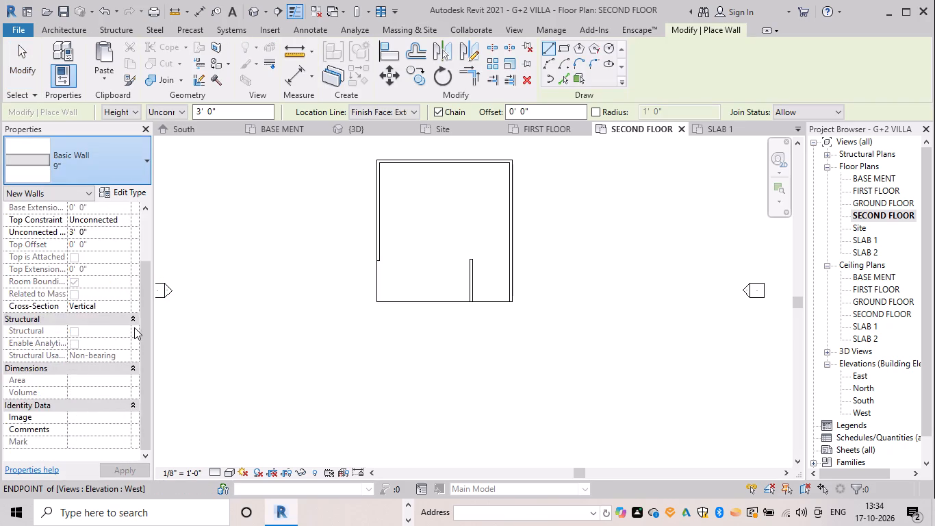
pyautogui.scroll(-20, 134, 327)
pyautogui.scroll(-2, 134, 327)
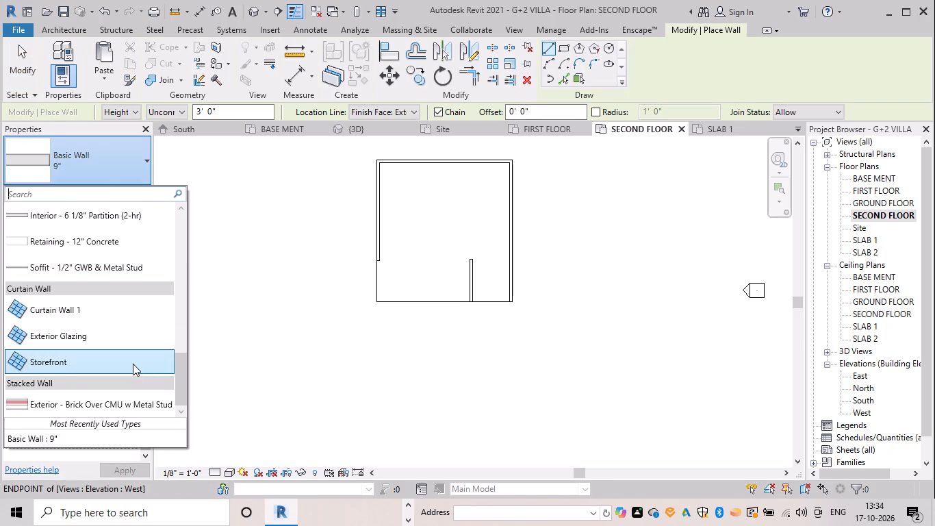
pyautogui.click(133, 364)
pyautogui.click(232, 118)
pyautogui.moveTo(214, 114); pyautogui.dragTo(218, 114)
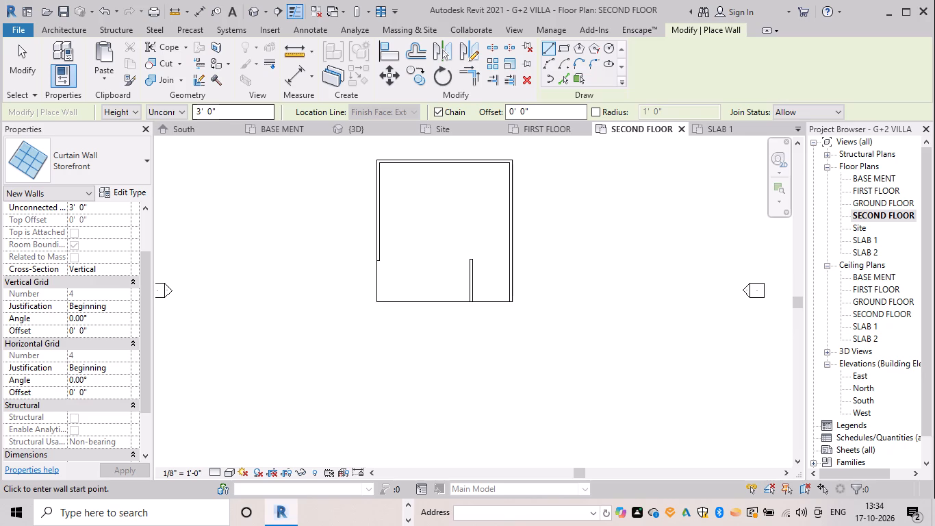
pyautogui.moveTo(218, 114); pyautogui.dragTo(183, 115)
pyautogui.press('BackSpace')
pyautogui.write('8\'8"')
pyautogui.press('Return')
pyautogui.scroll(4, 484, 303)
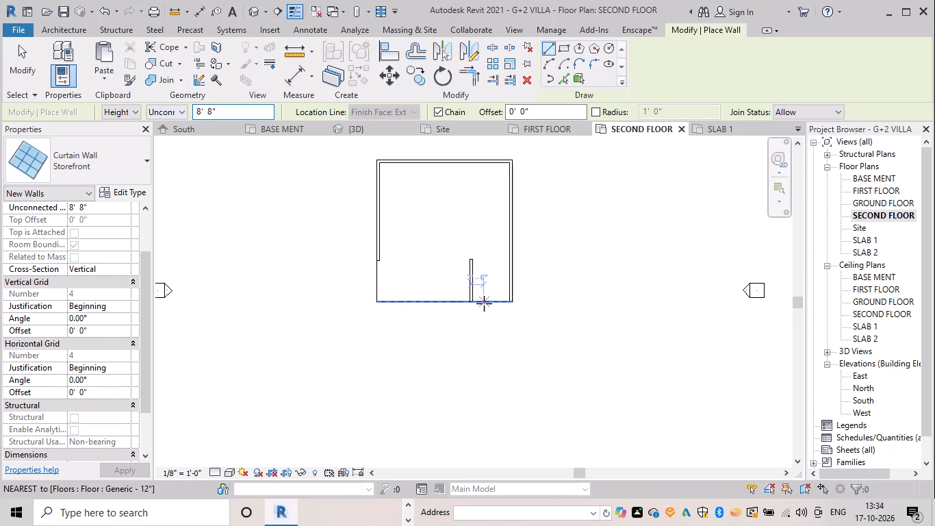
pyautogui.scroll(5, 484, 298)
pyautogui.click(442, 303)
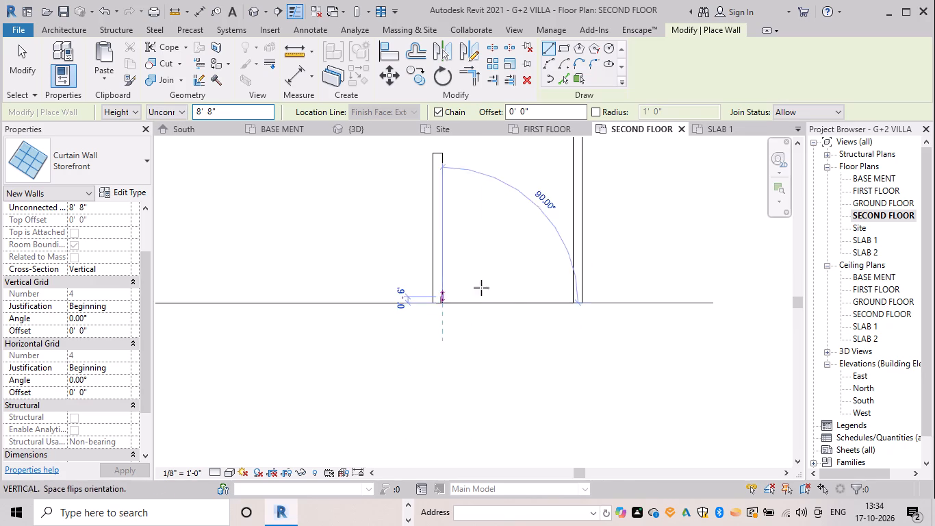
pyautogui.click(572, 300)
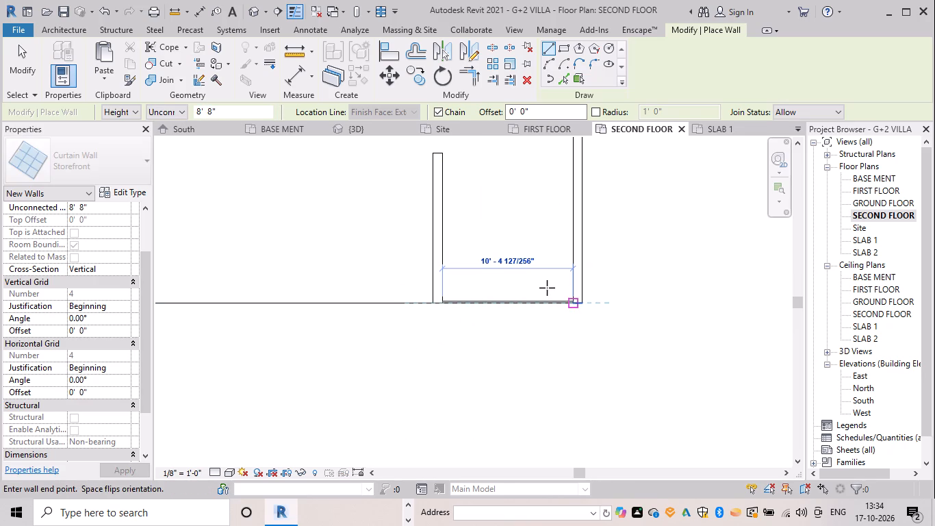
pyautogui.press('Escape')
pyautogui.press('Escape')
pyautogui.press('Escape')
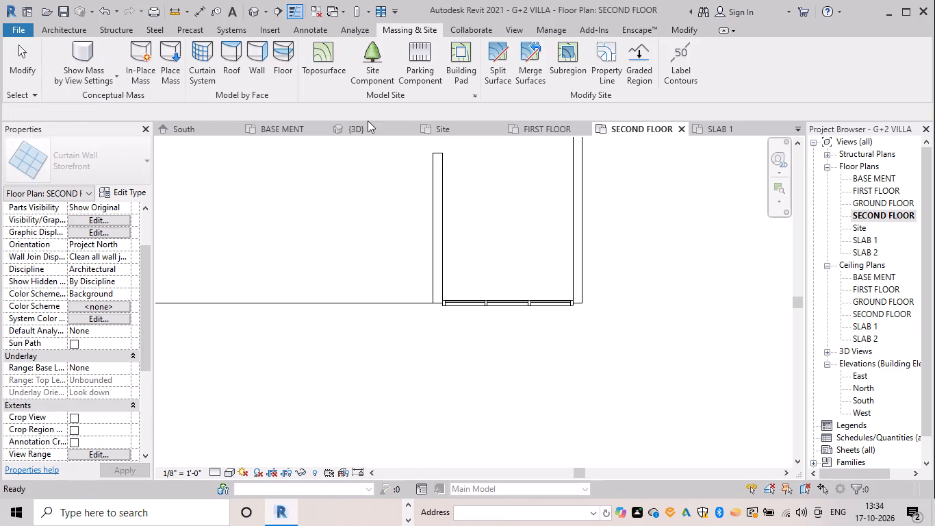
# Examine the storefront glazing and the whole villa in 3D from the front and left sides.
pyautogui.click(372, 127)
pyautogui.scroll(-1, 558, 334)
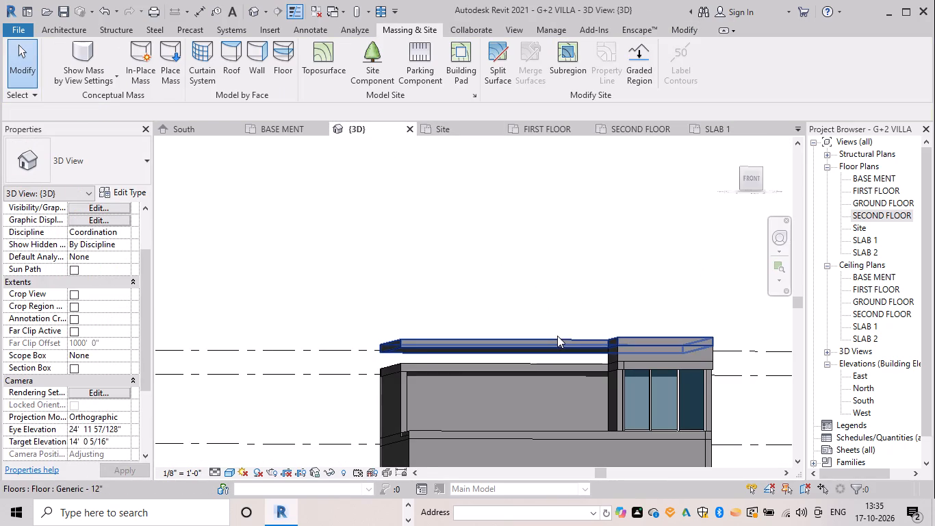
pyautogui.scroll(-1, 556, 337)
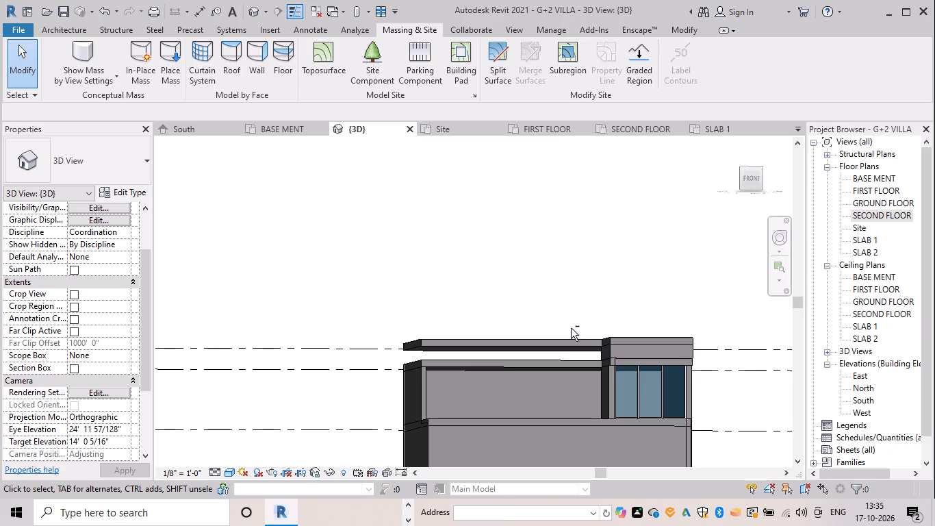
pyautogui.keyDown('shift'); pyautogui.moveTo(571, 329); pyautogui.dragTo(610, 362, button='middle'); pyautogui.keyUp('shift')
pyautogui.scroll(-1, 634, 401)
pyautogui.moveTo(620, 386); pyautogui.dragTo(564, 275, button='middle')
pyautogui.keyDown('shift'); pyautogui.moveTo(575, 318); pyautogui.dragTo(607, 314, button='middle'); pyautogui.keyUp('shift')
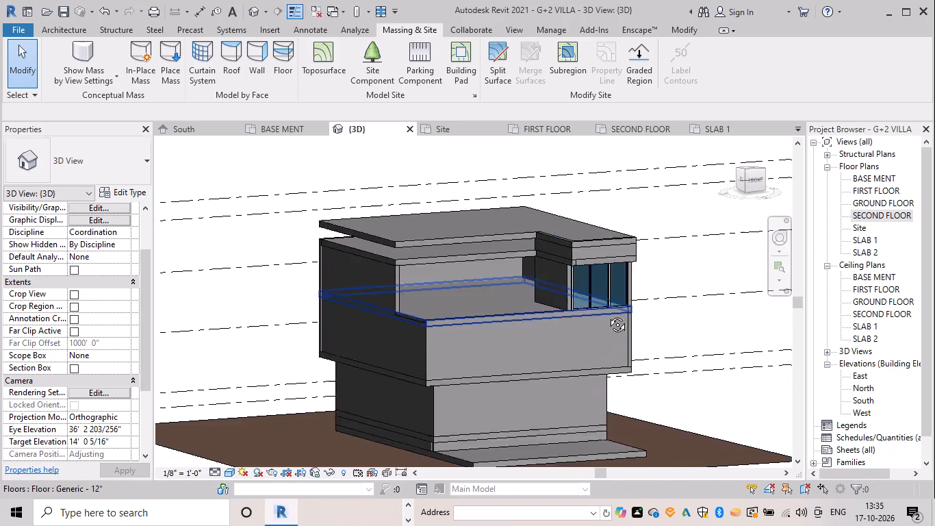
pyautogui.keyDown('shift'); pyautogui.moveTo(607, 314); pyautogui.dragTo(635, 310, button='middle'); pyautogui.keyUp('shift')
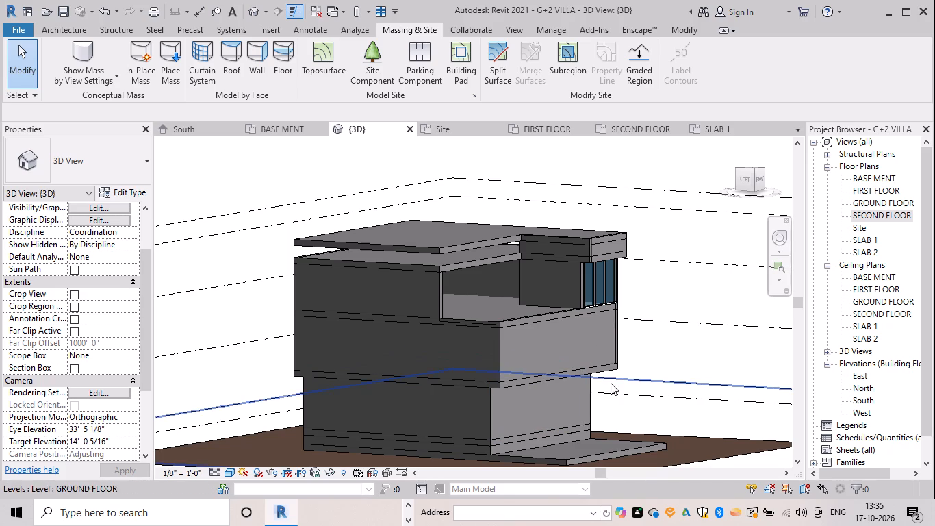
pyautogui.keyDown('shift'); pyautogui.moveTo(613, 377); pyautogui.dragTo(526, 363, button='middle'); pyautogui.keyUp('shift')
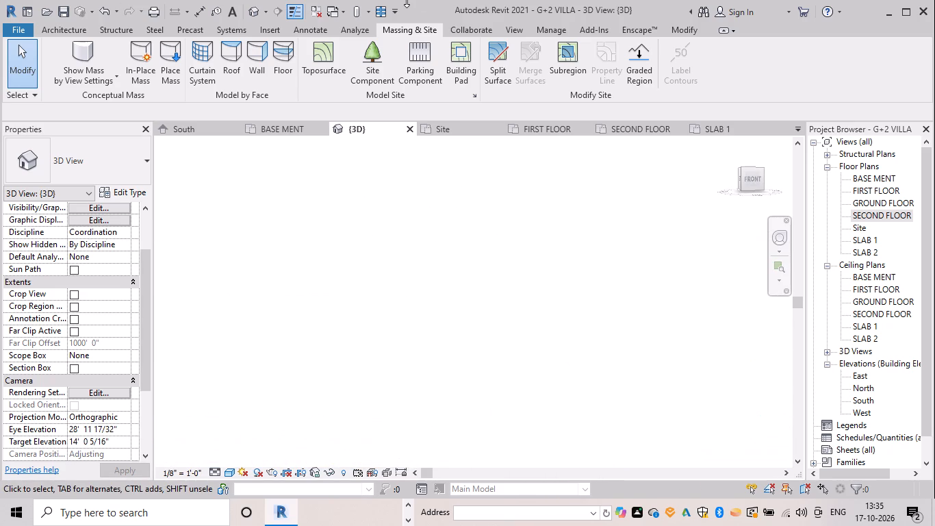
pyautogui.press('space')
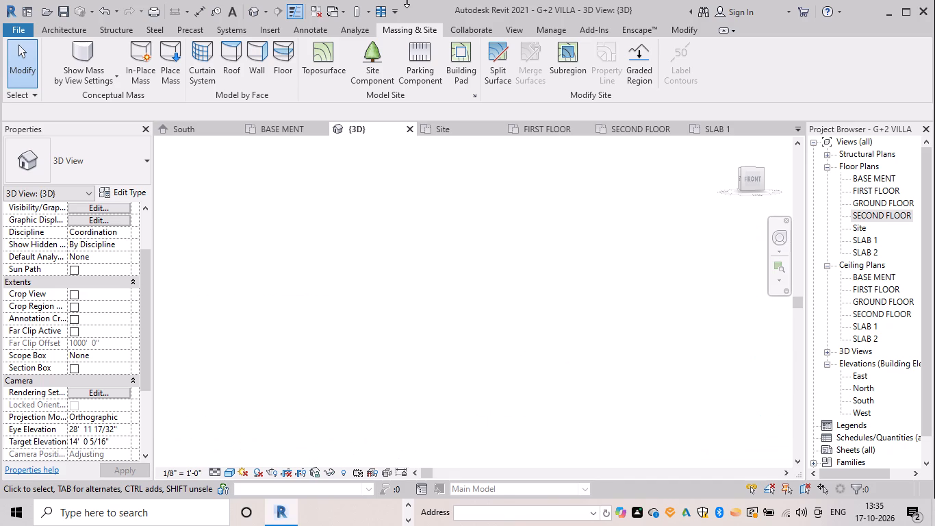
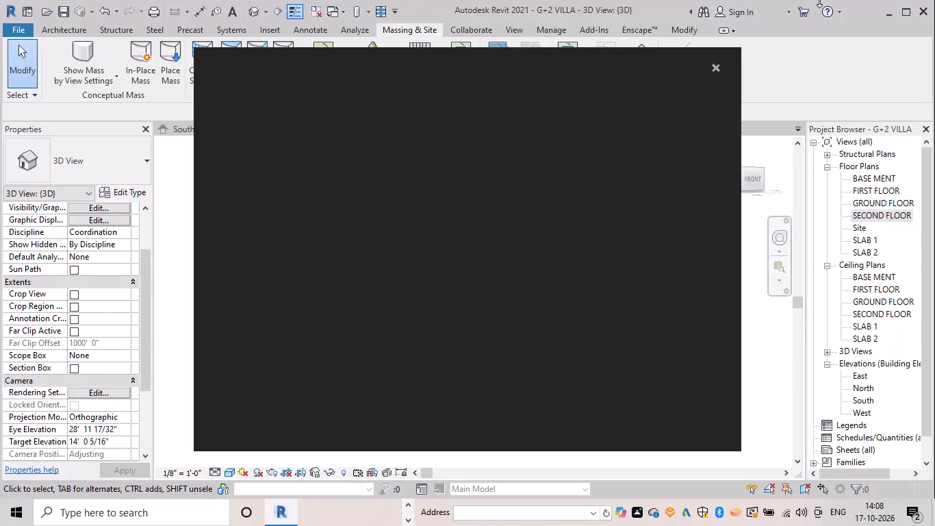
# Examine the whole villa's massing in 3D from the front and the front-right corner.
pyautogui.click(717, 62)
pyautogui.scroll(-10, 432, 299)
pyautogui.scroll(1, 687, 330)
pyautogui.moveTo(678, 328); pyautogui.dragTo(424, 325, button='middle')
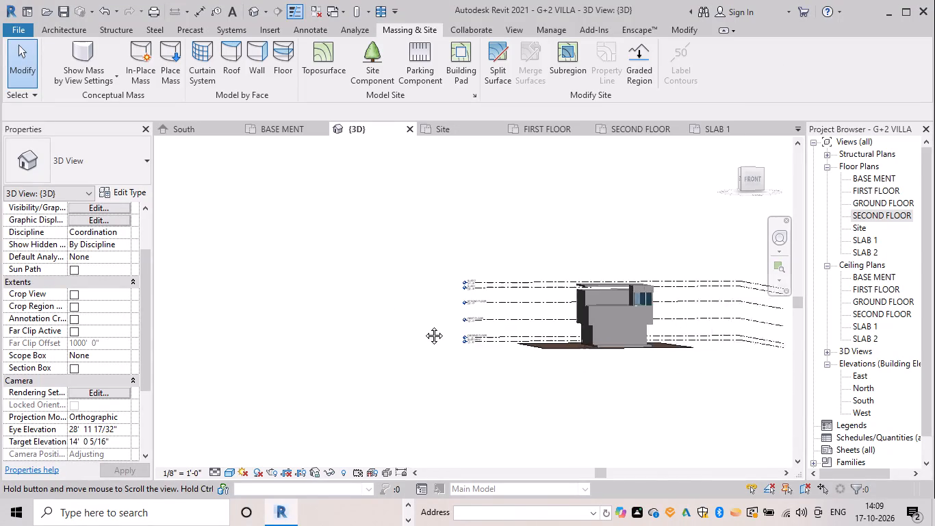
pyautogui.moveTo(424, 325); pyautogui.dragTo(420, 325, button='middle')
pyautogui.scroll(5, 500, 312)
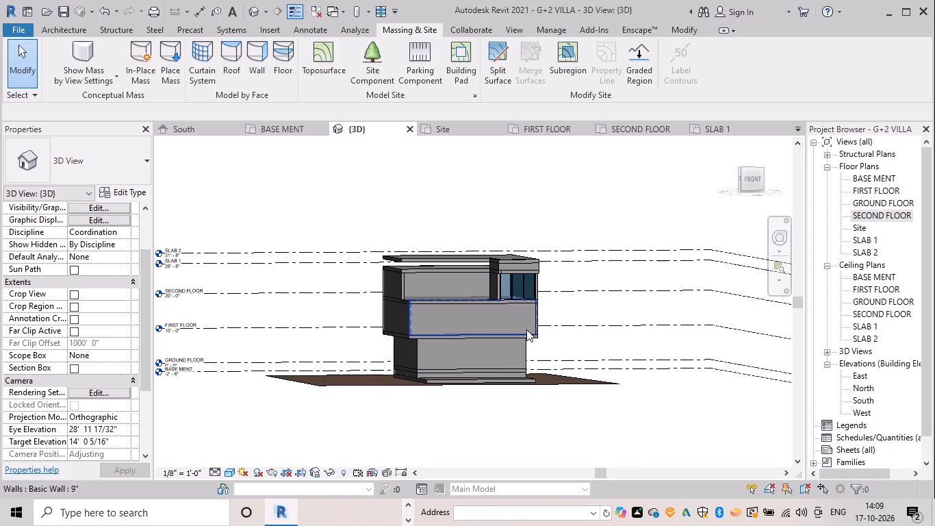
pyautogui.keyDown('shift'); pyautogui.moveTo(518, 331); pyautogui.dragTo(469, 330, button='middle'); pyautogui.keyUp('shift')
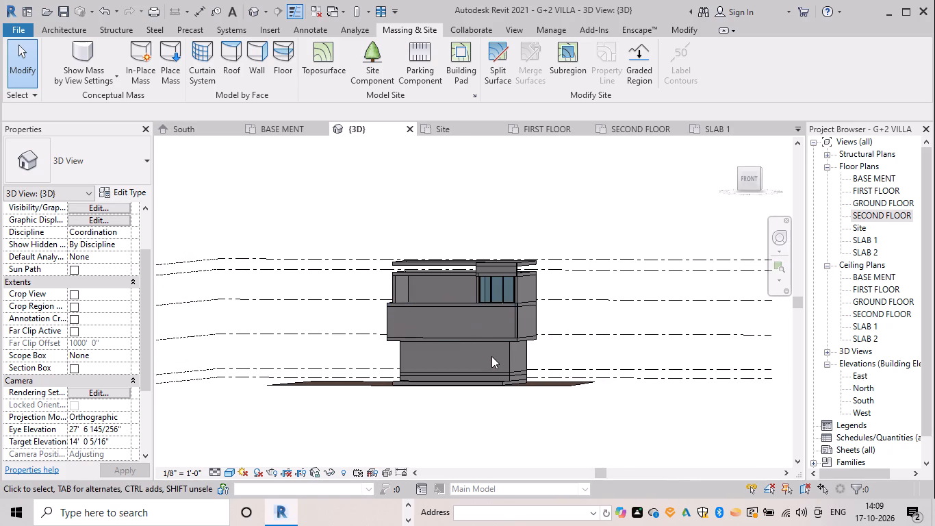
pyautogui.scroll(2, 502, 337)
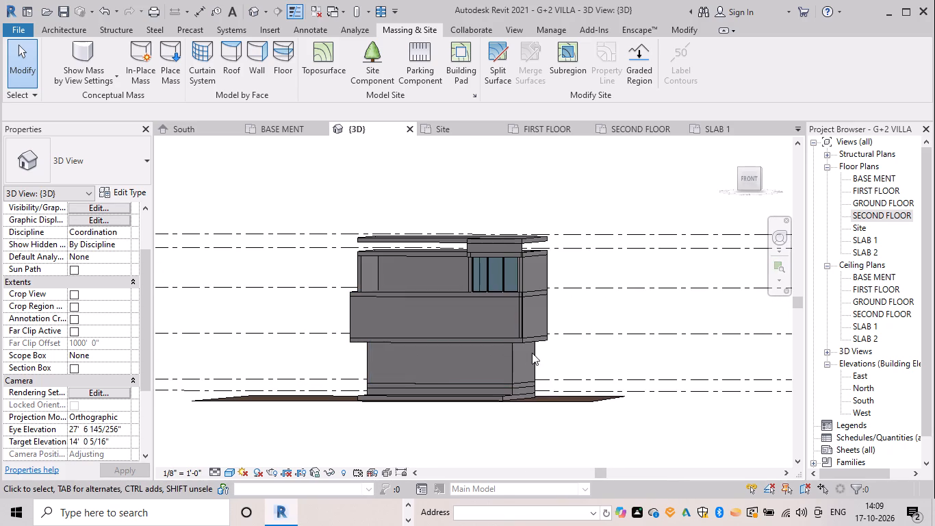
pyautogui.scroll(-1, 522, 355)
pyautogui.keyDown('shift'); pyautogui.moveTo(520, 358); pyautogui.dragTo(438, 362, button='middle'); pyautogui.keyUp('shift')
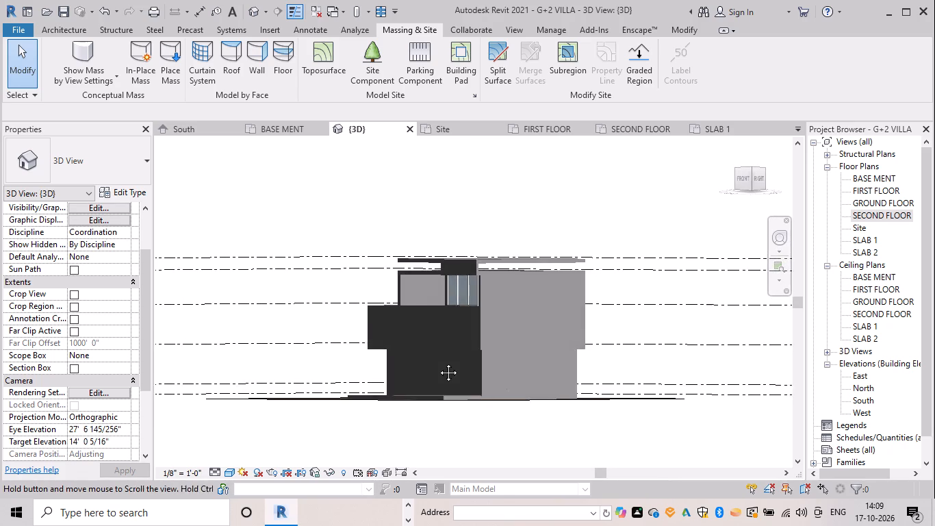
pyautogui.keyDown('shift'); pyautogui.moveTo(438, 362); pyautogui.dragTo(446, 363, button='middle'); pyautogui.keyUp('shift')
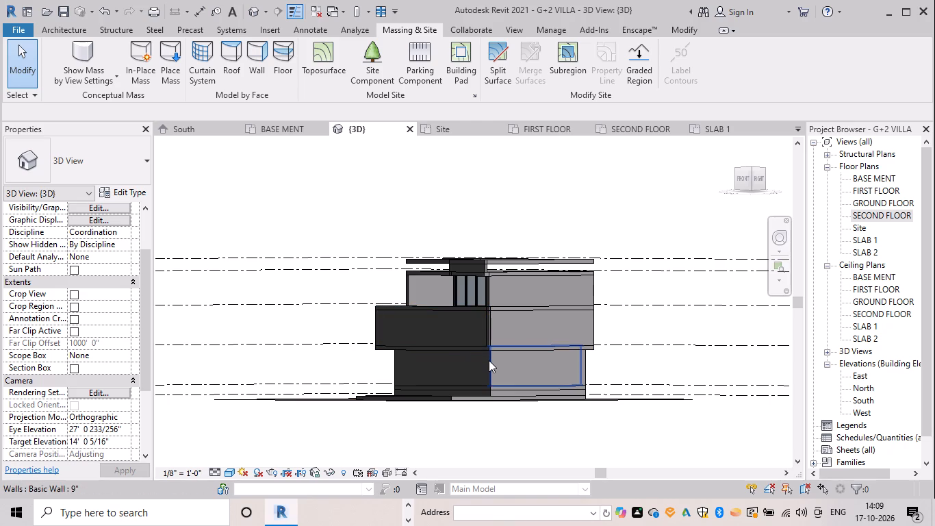
pyautogui.scroll(3, 487, 314)
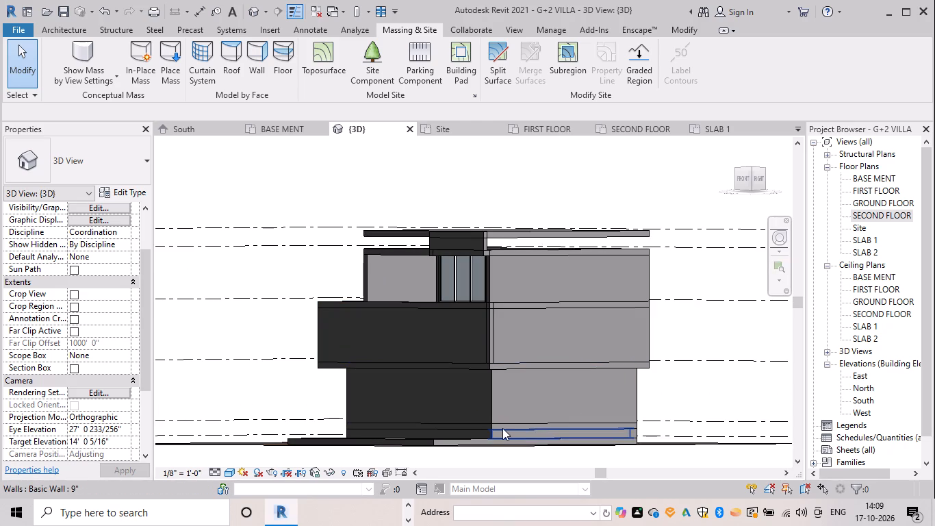
# Open the boundary of the GROUND FLOOR Generic - 12" slab for editing and view the sketch from the top.
pyautogui.click(502, 428)
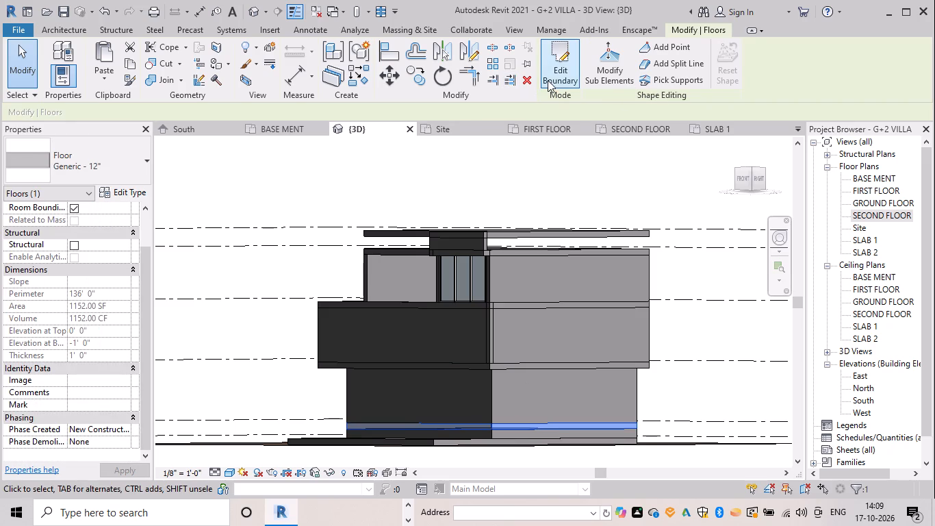
pyautogui.click(549, 80)
pyautogui.scroll(-2, 538, 278)
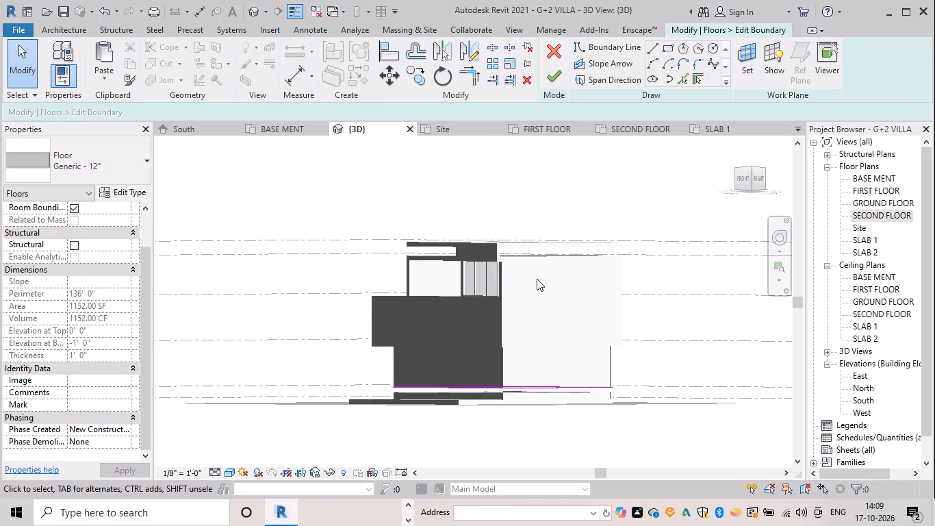
pyautogui.keyDown('shift'); pyautogui.moveTo(529, 278); pyautogui.dragTo(587, 355, button='middle'); pyautogui.keyUp('shift')
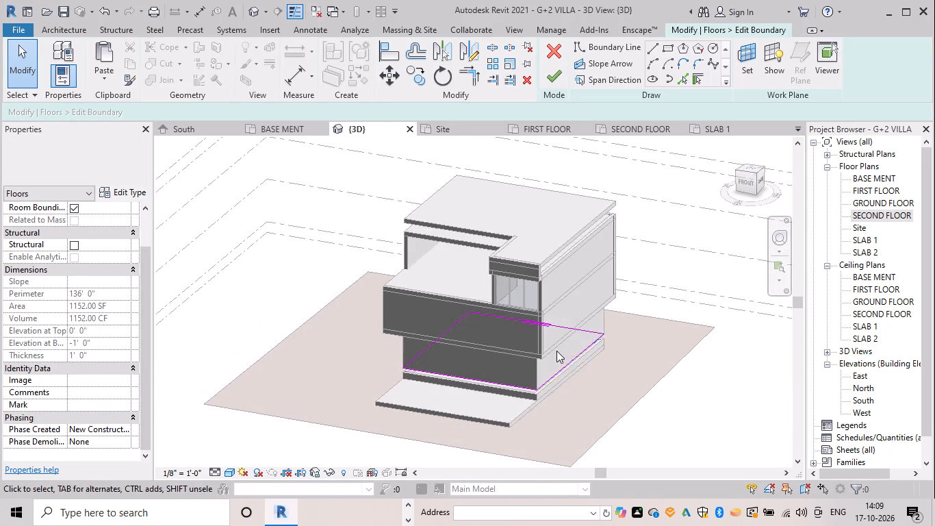
pyautogui.scroll(-1, 556, 351)
pyautogui.keyDown('shift'); pyautogui.moveTo(522, 360); pyautogui.dragTo(567, 348, button='middle'); pyautogui.keyUp('shift')
pyautogui.scroll(3, 523, 360)
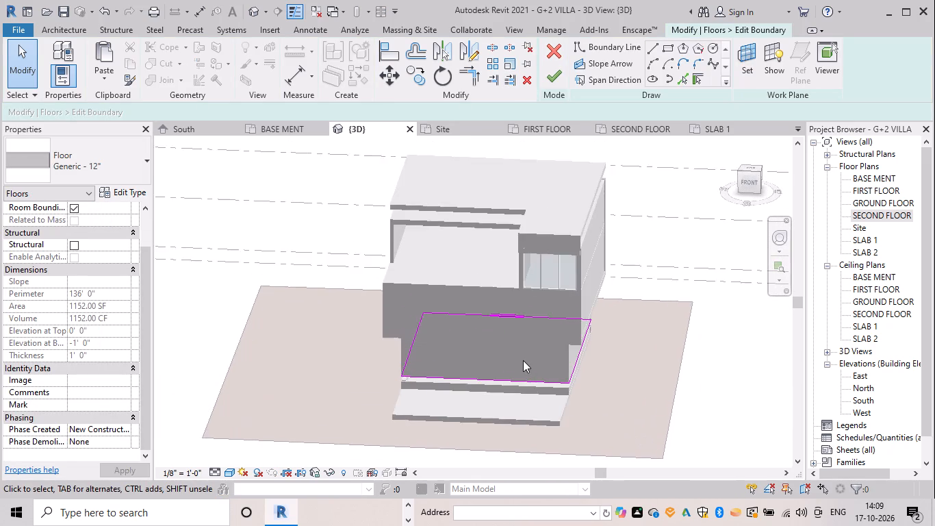
pyautogui.keyDown('shift'); pyautogui.moveTo(534, 377); pyautogui.dragTo(563, 487, button='middle'); pyautogui.keyUp('shift')
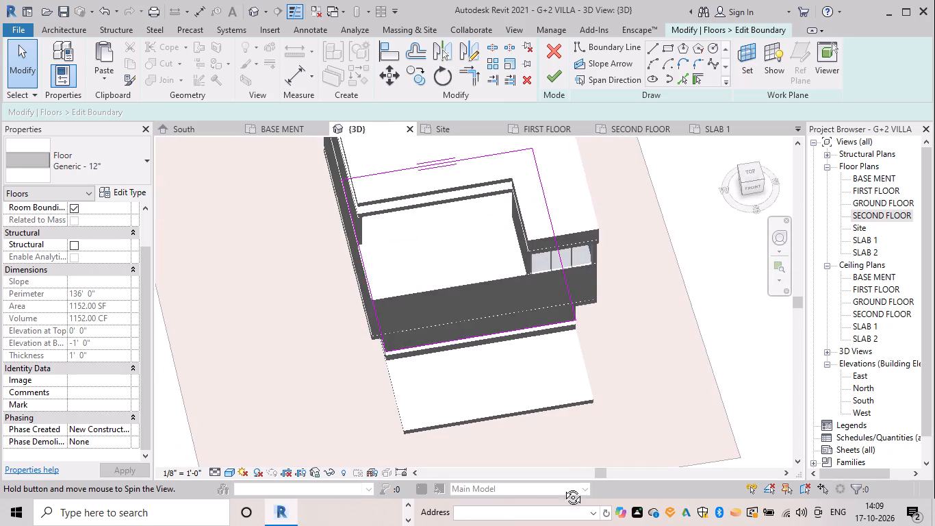
pyautogui.keyDown('shift'); pyautogui.moveTo(563, 487); pyautogui.dragTo(564, 489, button='middle'); pyautogui.keyUp('shift')
pyautogui.keyDown('shift'); pyautogui.moveTo(586, 276); pyautogui.dragTo(568, 397, button='middle'); pyautogui.keyUp('shift')
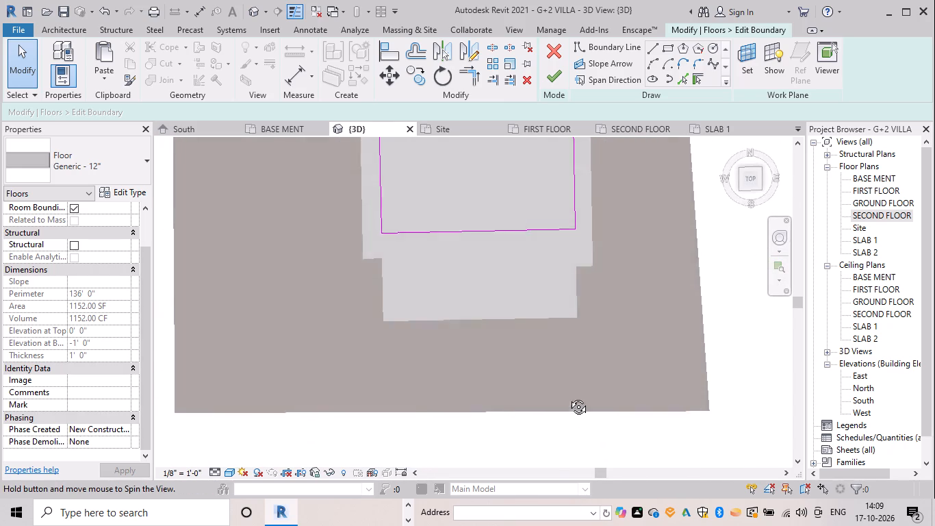
pyautogui.keyDown('shift'); pyautogui.moveTo(568, 397); pyautogui.dragTo(570, 250, button='middle'); pyautogui.keyUp('shift')
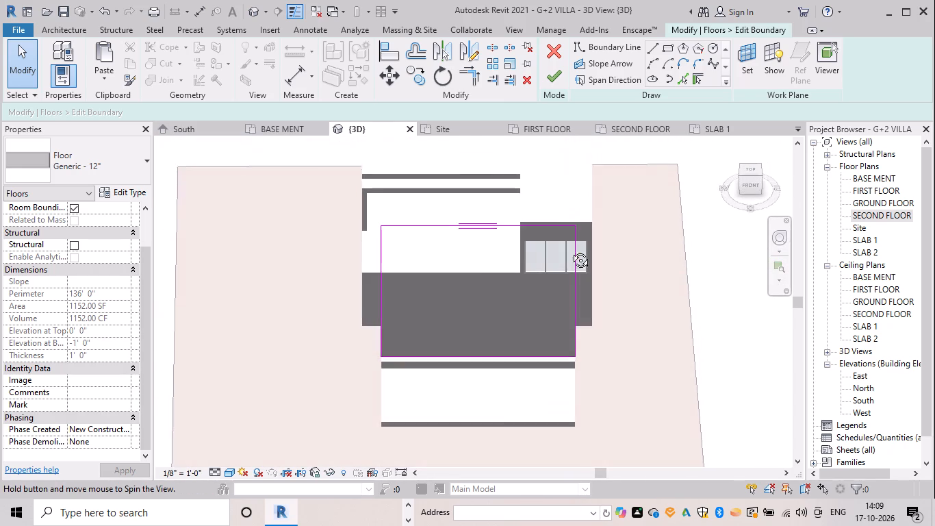
pyautogui.keyDown('shift'); pyautogui.moveTo(570, 250); pyautogui.dragTo(564, 410, button='middle'); pyautogui.keyUp('shift')
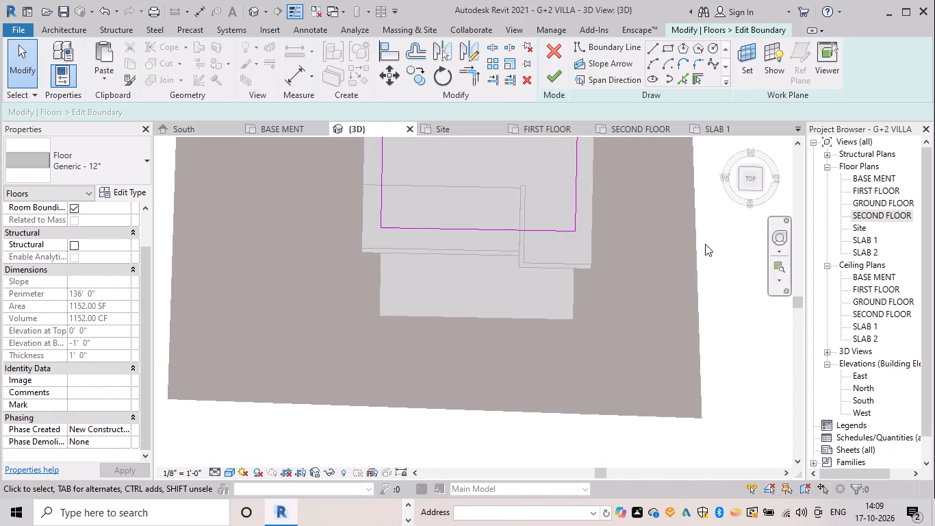
pyautogui.click(745, 178)
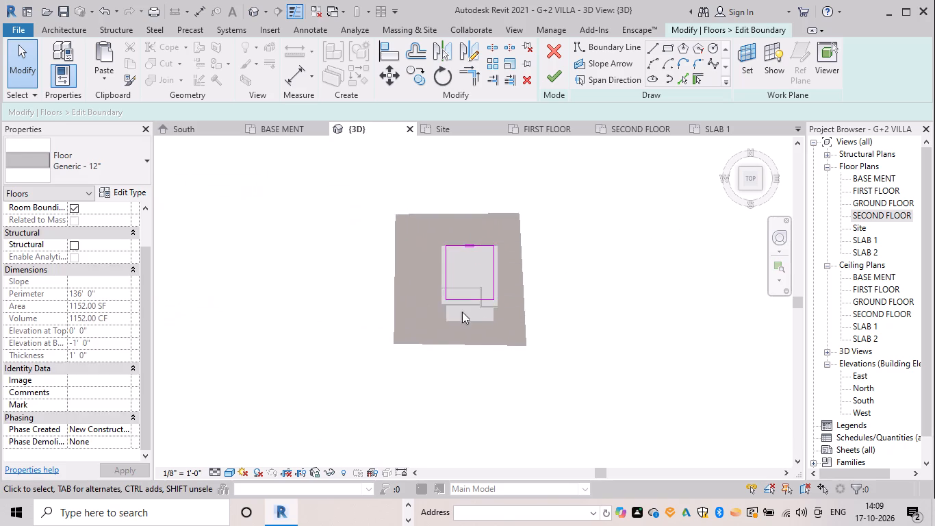
pyautogui.scroll(6, 483, 314)
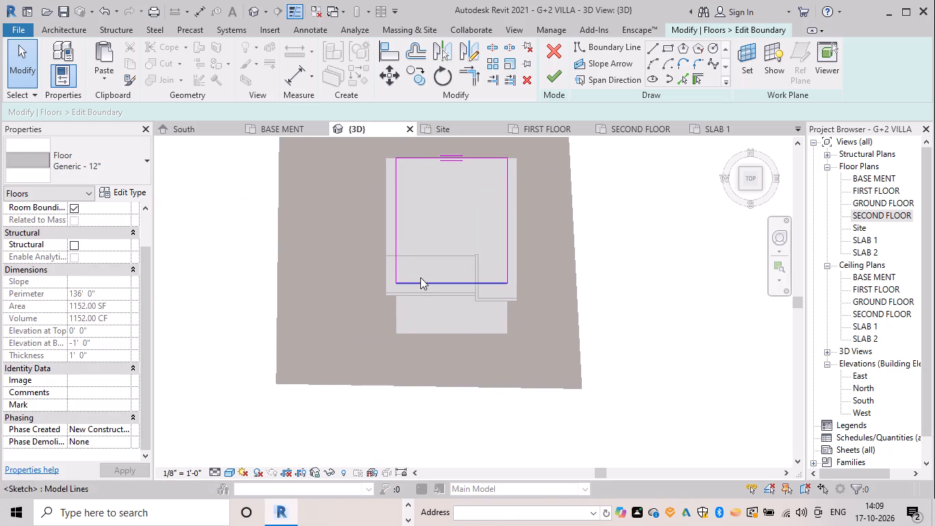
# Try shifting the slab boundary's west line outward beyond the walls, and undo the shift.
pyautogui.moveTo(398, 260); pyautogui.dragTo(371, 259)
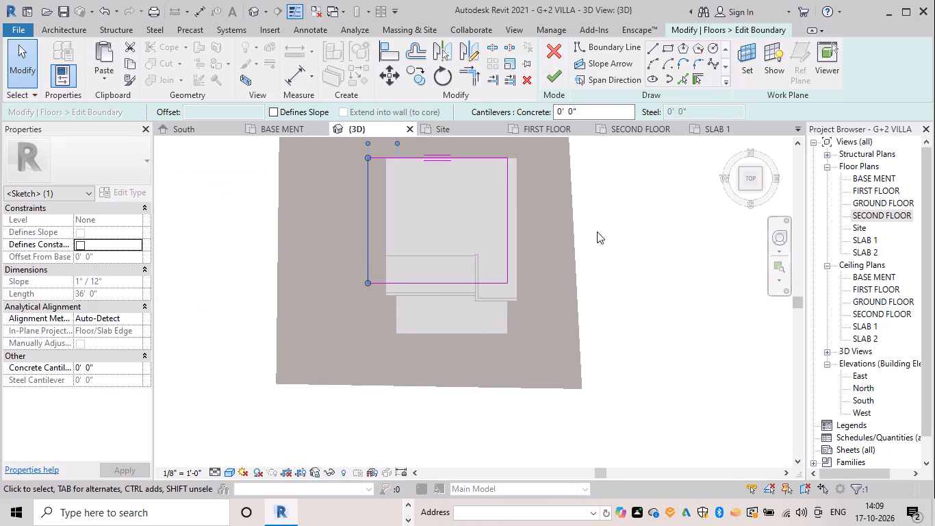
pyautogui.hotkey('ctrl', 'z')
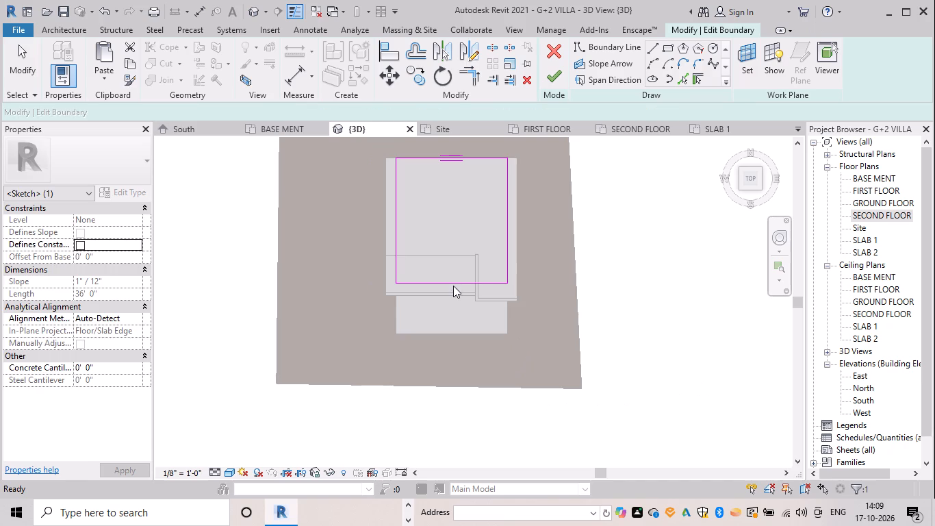
# Move the ground-floor slab's front boundary line about 3' 8" forward over the entry platform and finish the boundary edit.
pyautogui.click(452, 283)
pyautogui.press('Down')
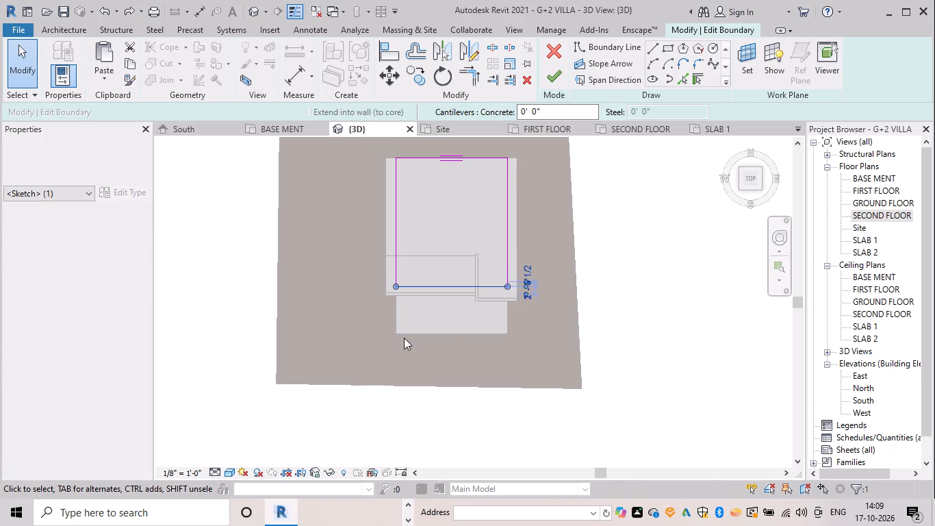
pyautogui.press('Down')
pyautogui.press('Down')
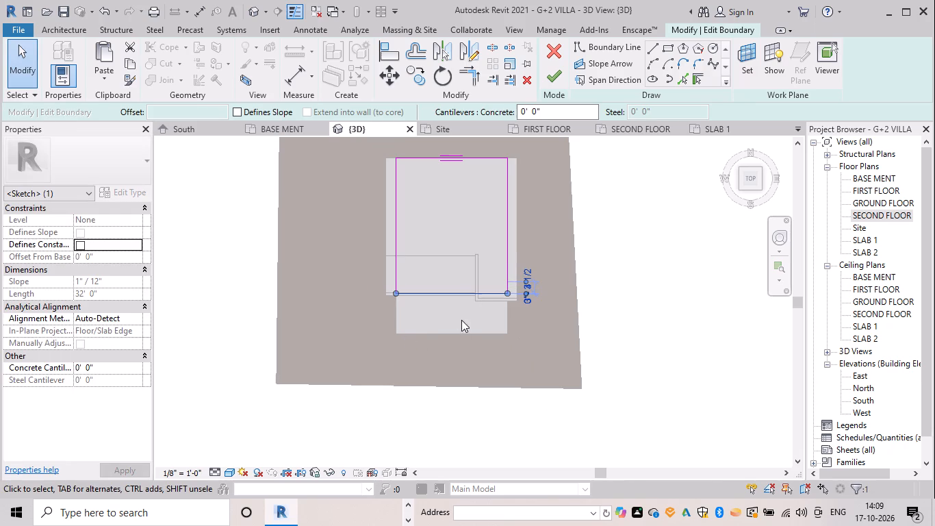
pyautogui.press('Down')
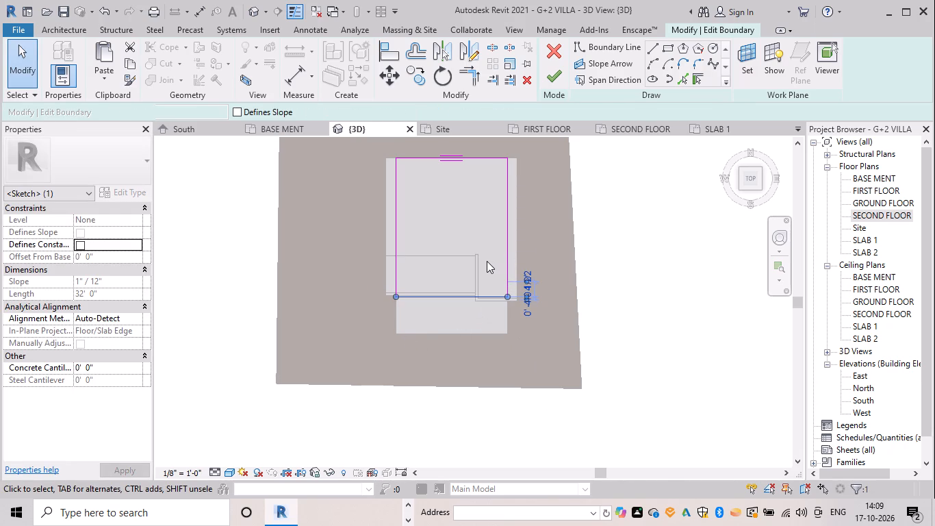
pyautogui.scroll(12, 467, 297)
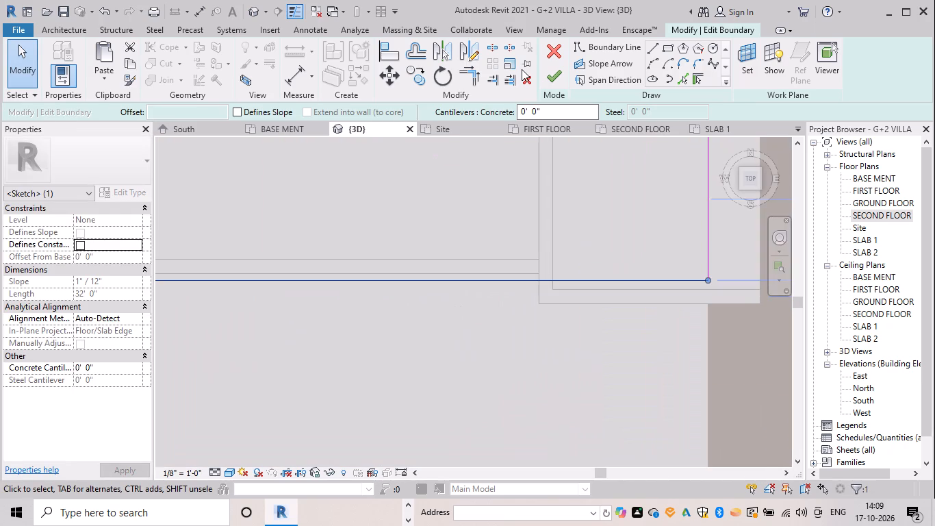
pyautogui.press('Up')
pyautogui.press('Up')
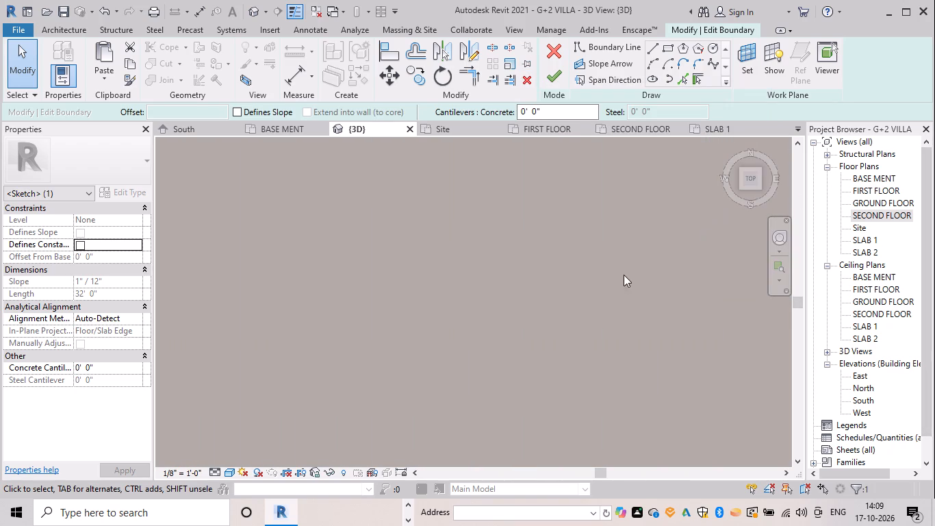
pyautogui.scroll(-1, 625, 284)
pyautogui.click(183, 390)
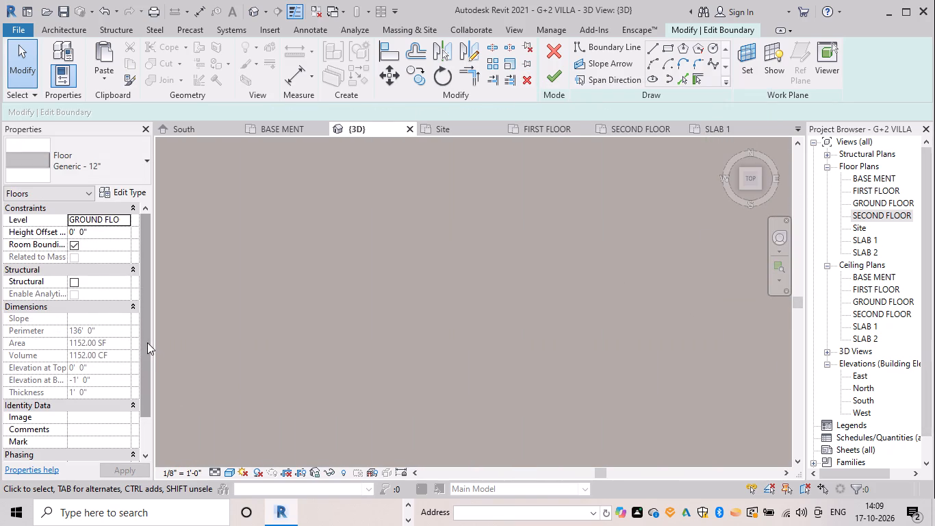
pyautogui.scroll(-12, 346, 336)
pyautogui.click(367, 329)
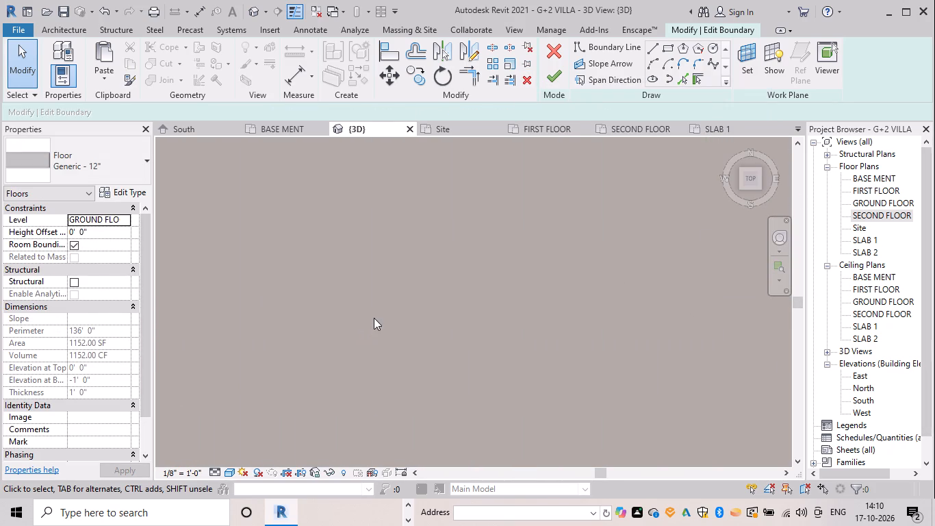
pyautogui.scroll(-14, 376, 314)
pyautogui.moveTo(426, 325); pyautogui.dragTo(494, 297, button='middle')
pyautogui.click(551, 59)
pyautogui.click(554, 253)
pyautogui.tripleClick(556, 258)
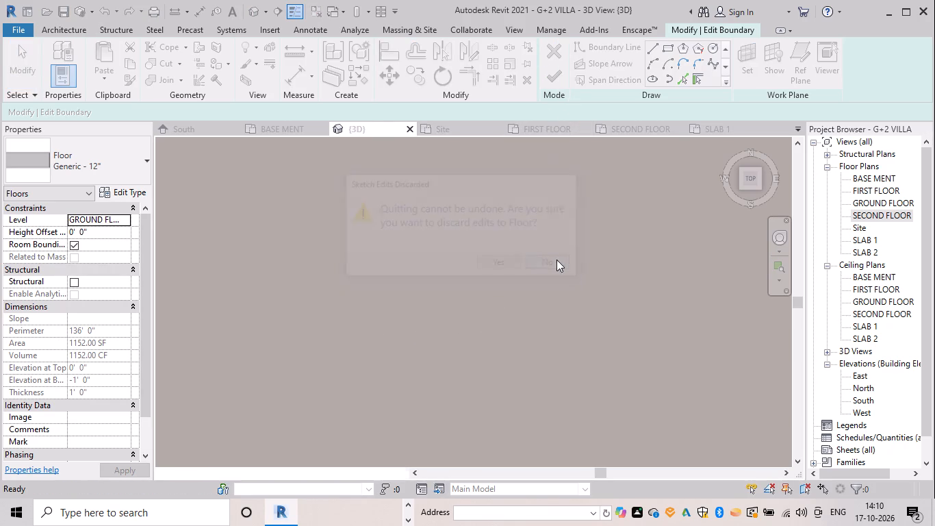
pyautogui.click(552, 79)
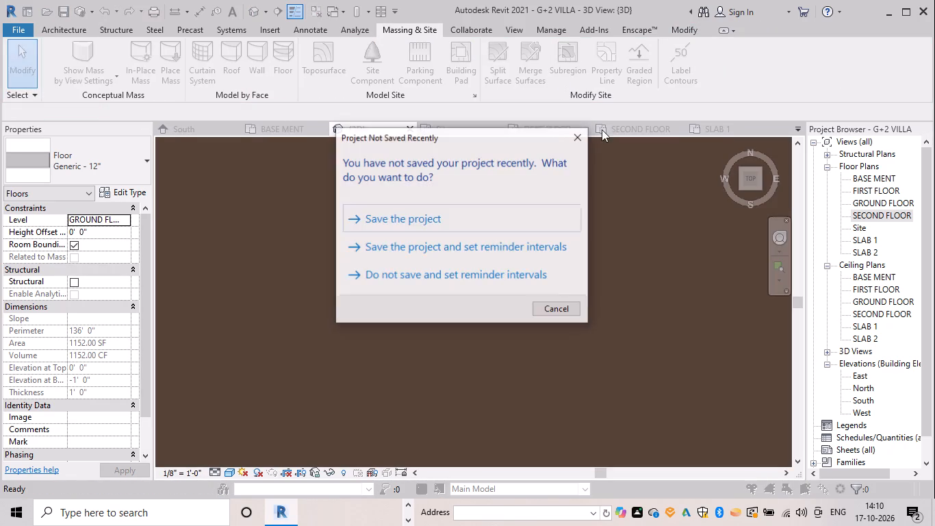
# Save the project.
pyautogui.click(515, 213)
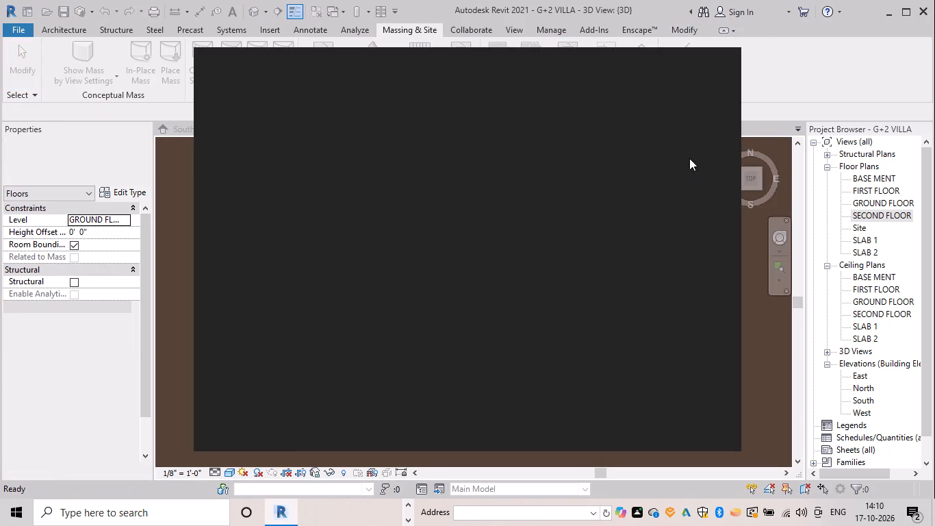
pyautogui.click(717, 62)
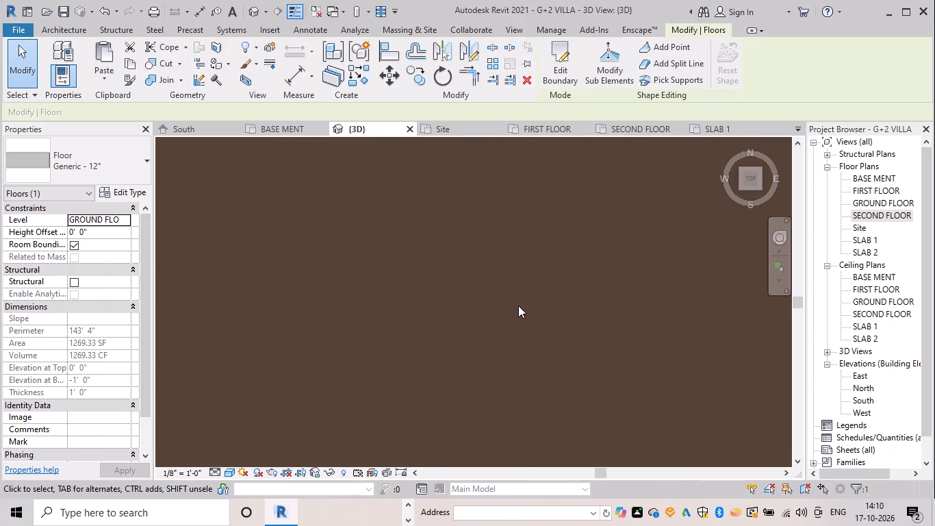
# Return to the home 3D view, clear the floor selection and examine the front slab projection.
pyautogui.click(727, 142)
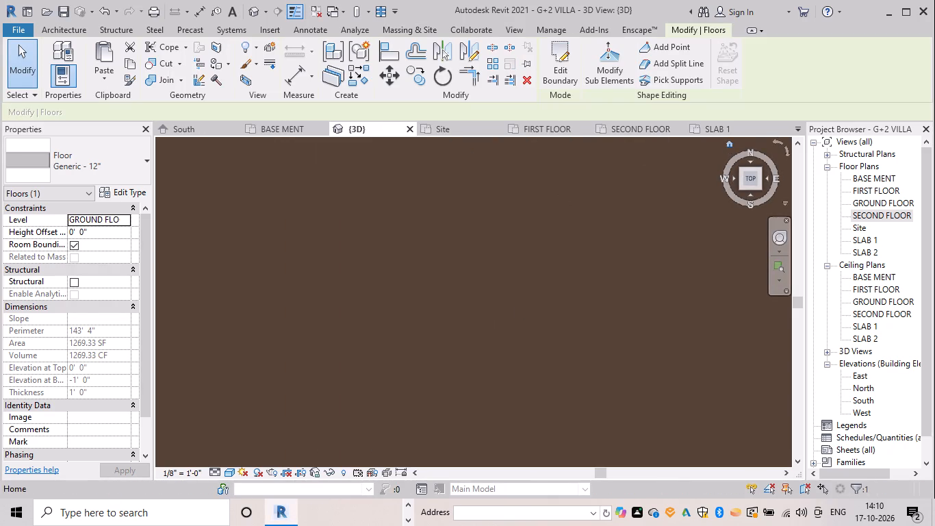
pyautogui.scroll(3, 440, 338)
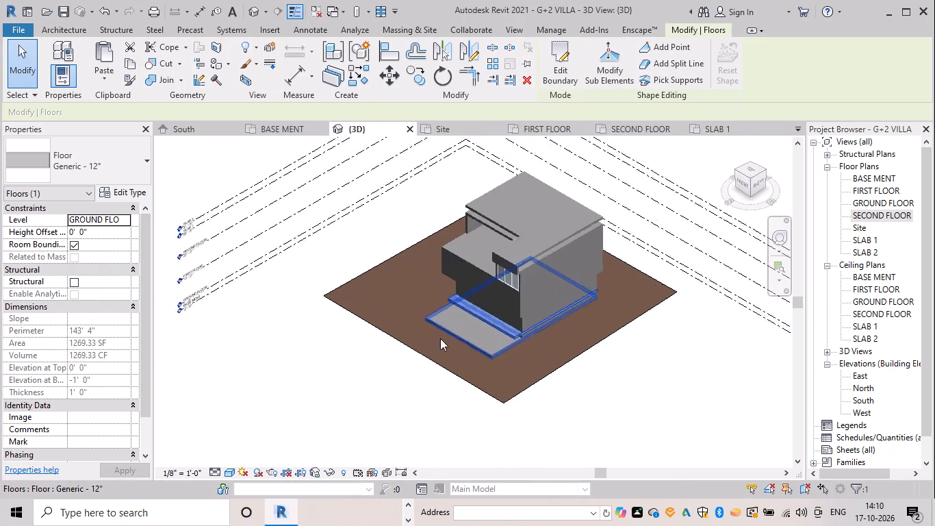
pyautogui.scroll(2, 440, 338)
pyautogui.press('Escape')
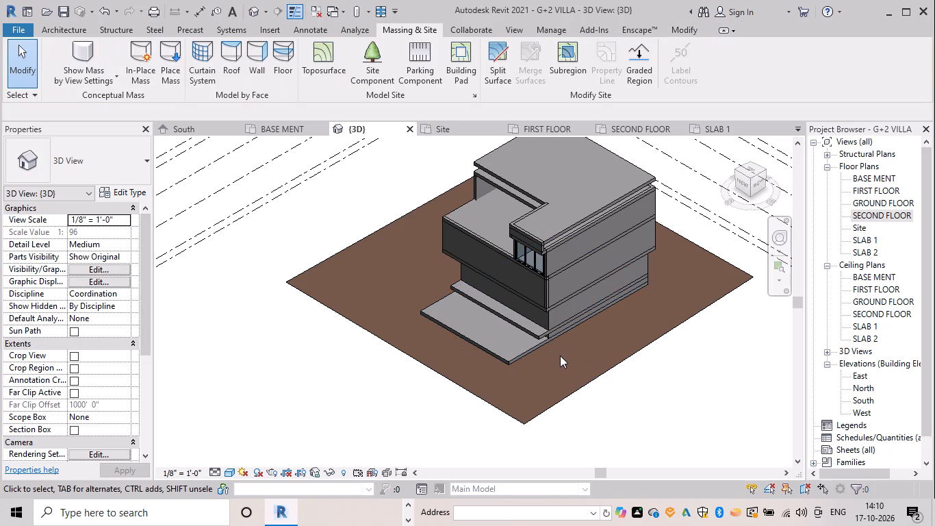
# Delete the ground-floor 9" front wall below the overhanging first floor.
pyautogui.keyDown('shift'); pyautogui.moveTo(551, 349); pyautogui.dragTo(611, 265, button='middle'); pyautogui.keyUp('shift')
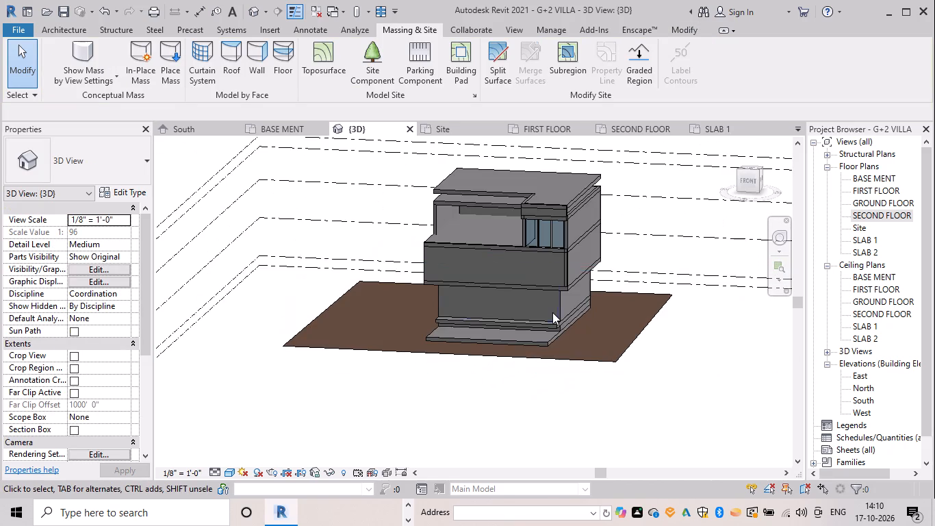
pyautogui.scroll(2, 552, 312)
pyautogui.keyDown('shift'); pyautogui.moveTo(562, 317); pyautogui.dragTo(601, 258, button='middle'); pyautogui.keyUp('shift')
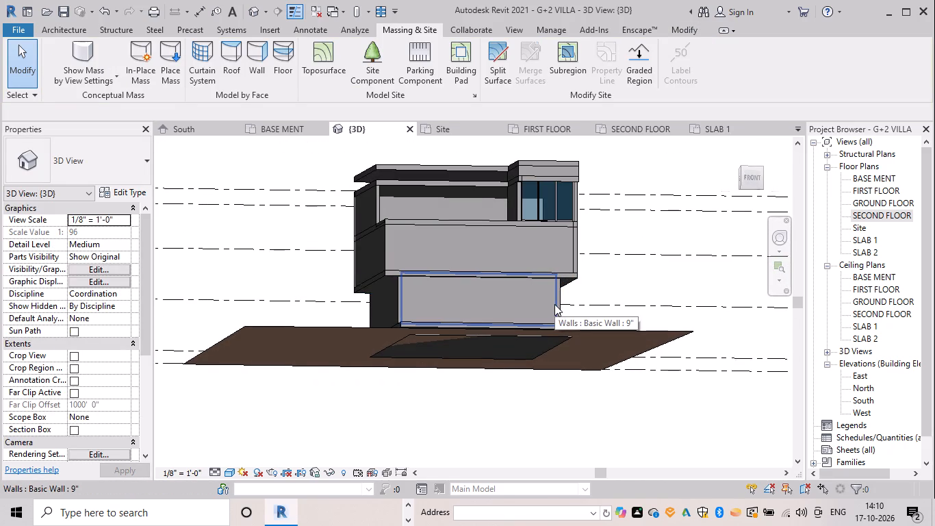
pyautogui.click(554, 304)
pyautogui.press('Delete')
# Edit the first-floor front wall's profile and sketch a 10' vertical line from its bottom edge down to ground-floor level, along the ground-floor right-side wall.
pyautogui.scroll(-1, 577, 312)
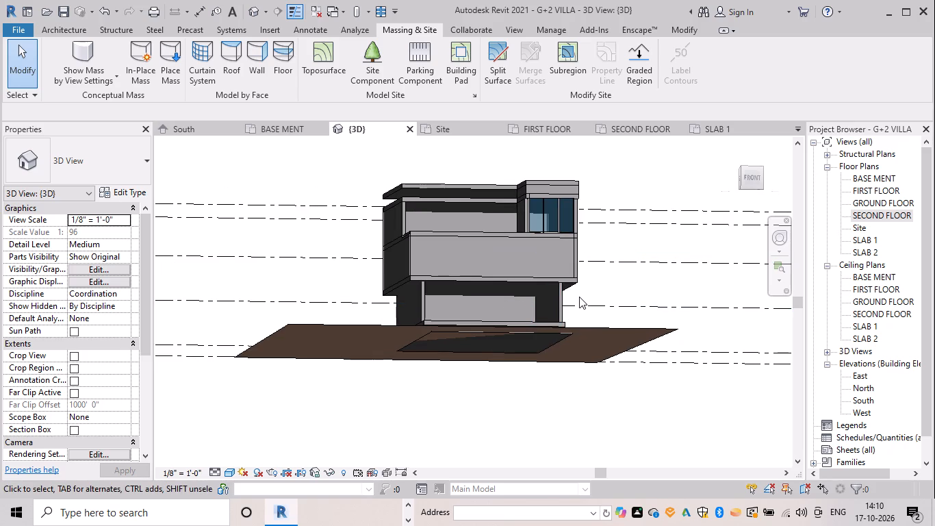
pyautogui.keyDown('shift'); pyautogui.moveTo(579, 297); pyautogui.dragTo(521, 342, button='middle'); pyautogui.keyUp('shift')
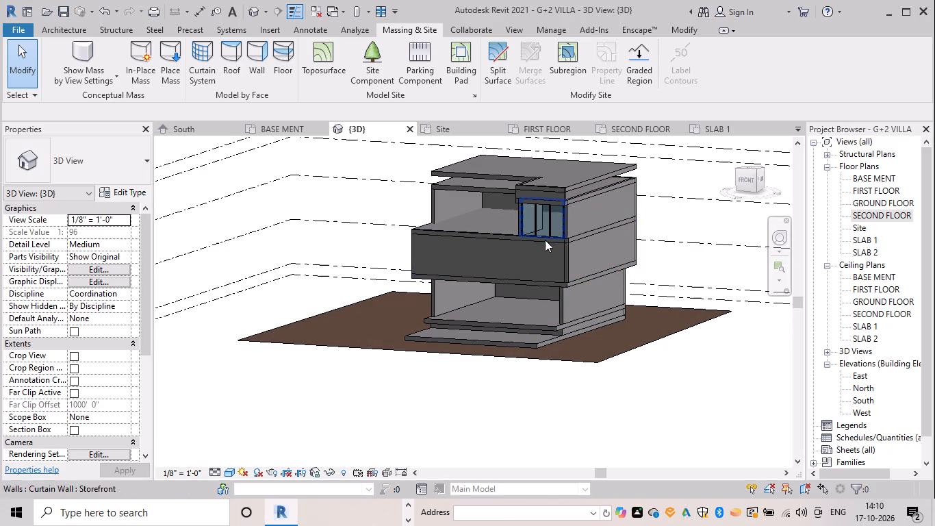
pyautogui.scroll(4, 549, 221)
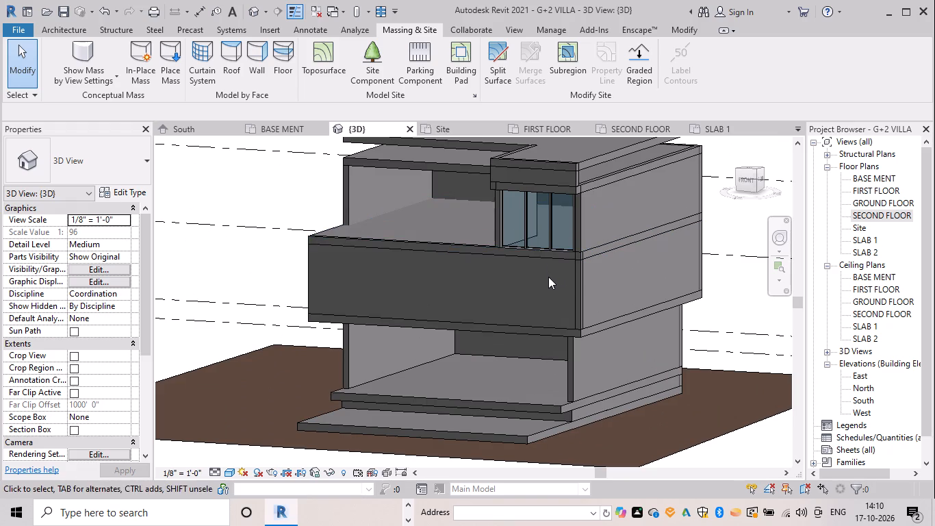
pyautogui.click(548, 326)
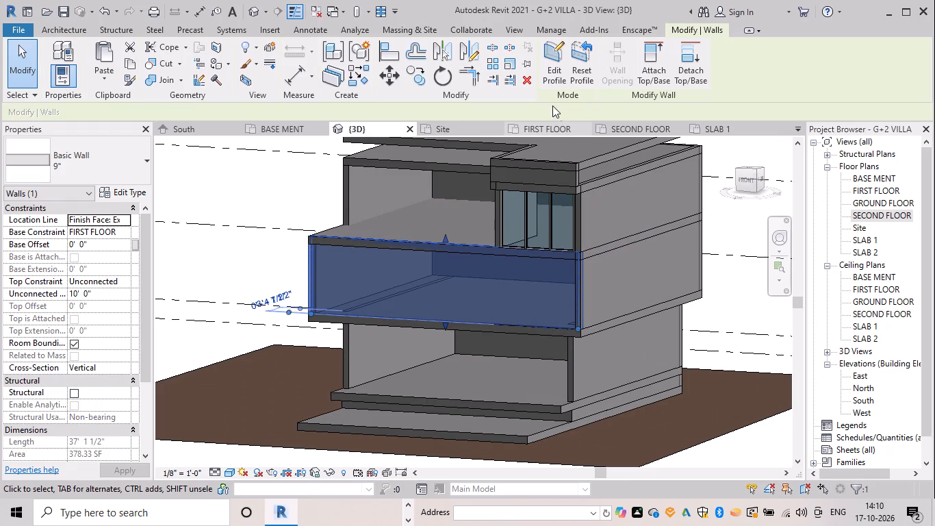
pyautogui.click(552, 77)
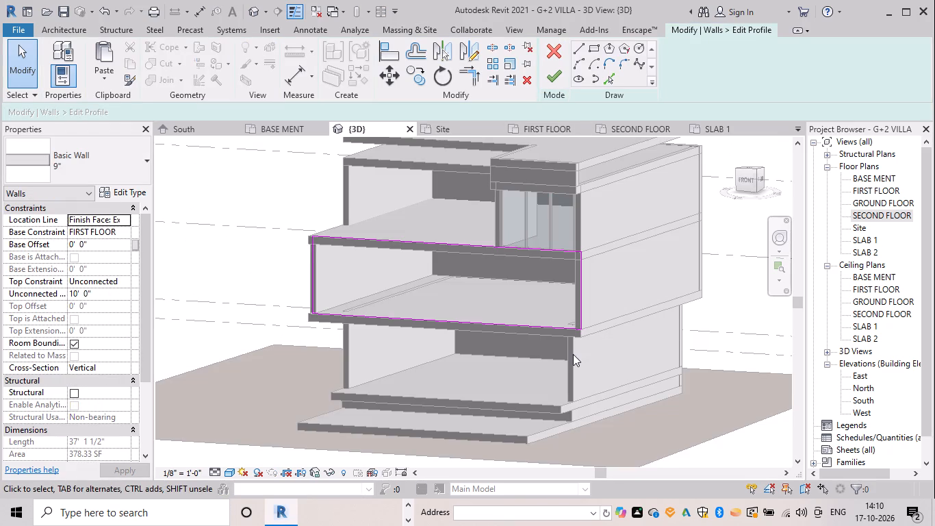
pyautogui.scroll(-3, 574, 355)
pyautogui.keyDown('shift'); pyautogui.moveTo(570, 353); pyautogui.dragTo(611, 342, button='middle'); pyautogui.keyUp('shift')
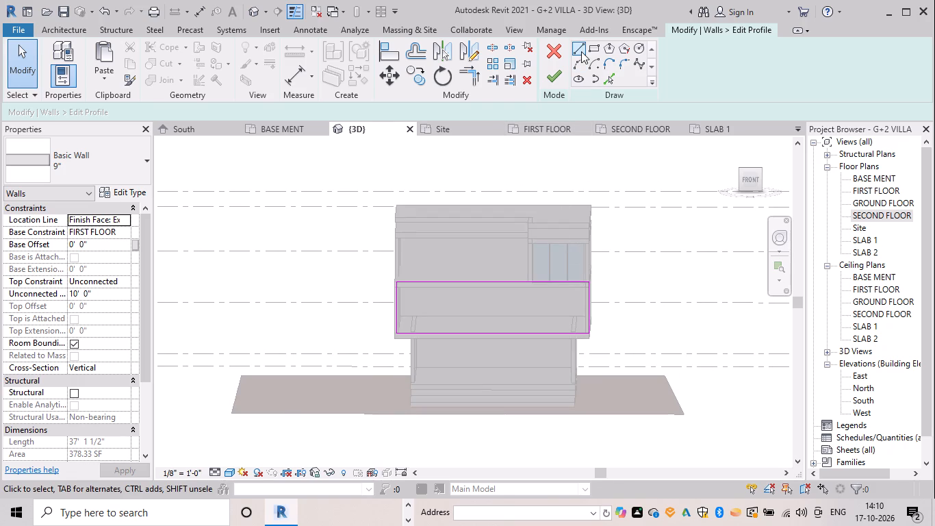
pyautogui.click(581, 51)
pyautogui.scroll(4, 574, 336)
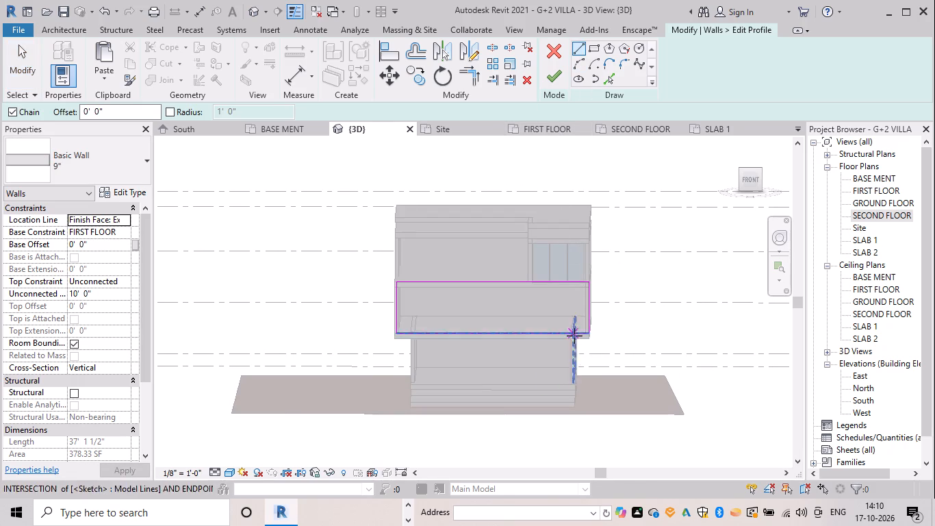
pyautogui.scroll(2, 574, 336)
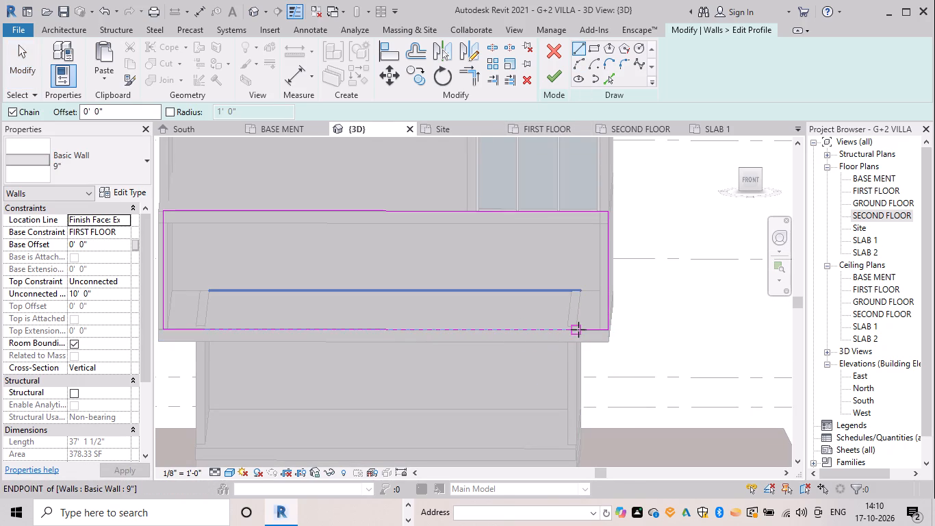
pyautogui.click(578, 329)
pyautogui.moveTo(578, 425); pyautogui.dragTo(574, 353, button='middle')
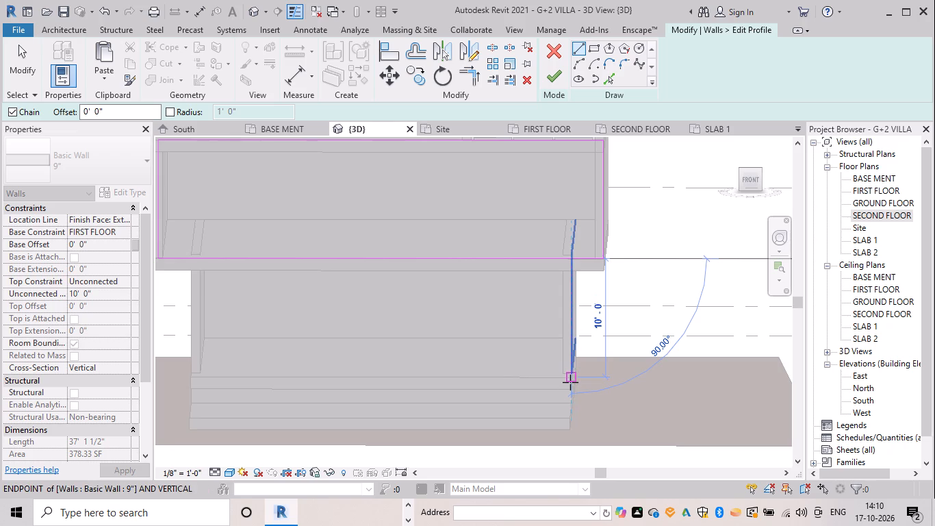
pyautogui.click(570, 382)
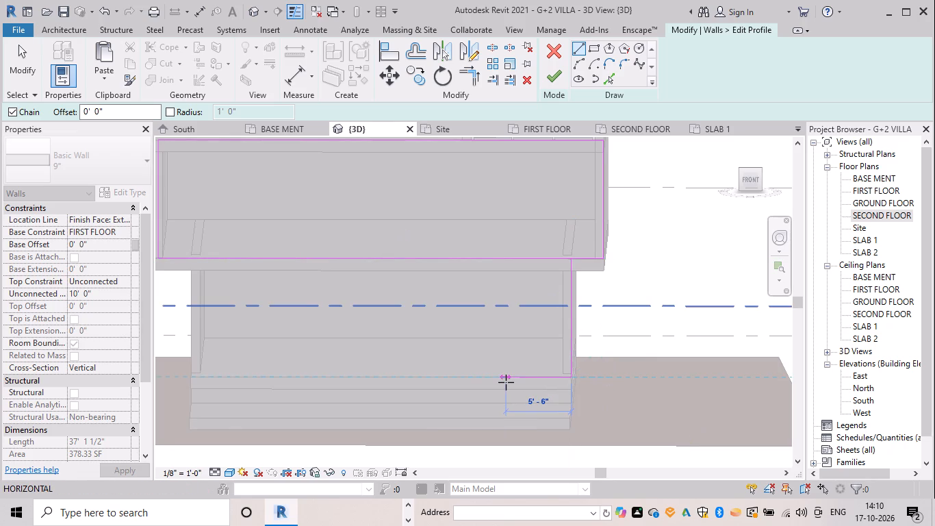
# Continue the profile sketch about 8' 4 1/2" inward to align with the storefront's edge, then 20' up to the wall's top line.
pyautogui.scroll(-2, 506, 382)
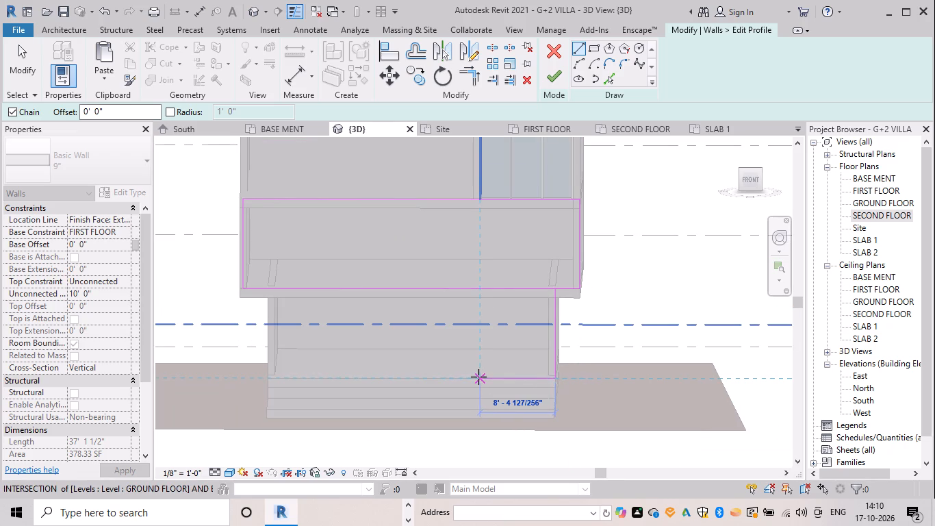
pyautogui.click(478, 377)
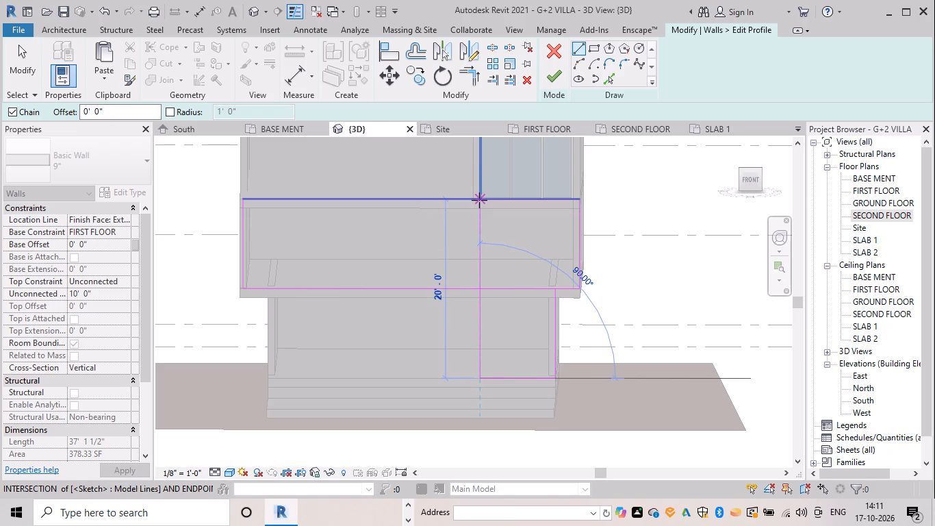
pyautogui.scroll(3, 479, 197)
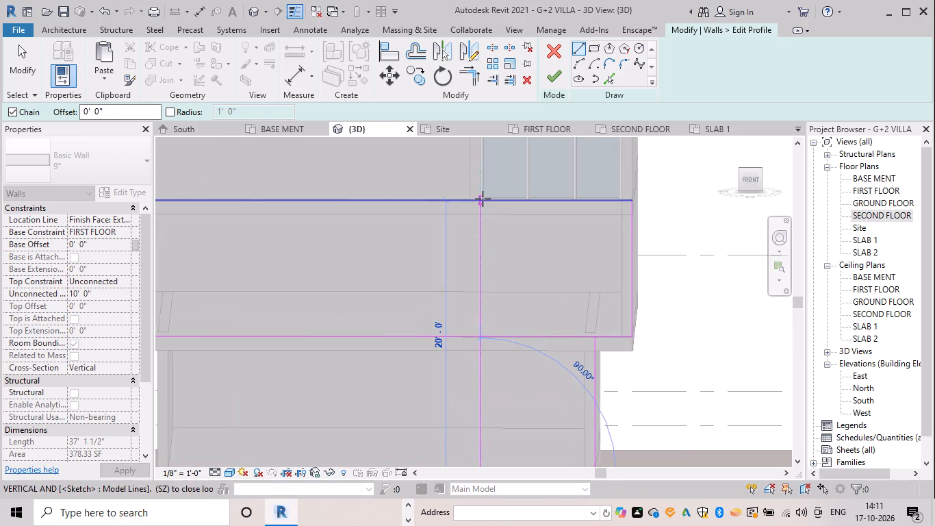
pyautogui.click(483, 199)
pyautogui.press('Escape')
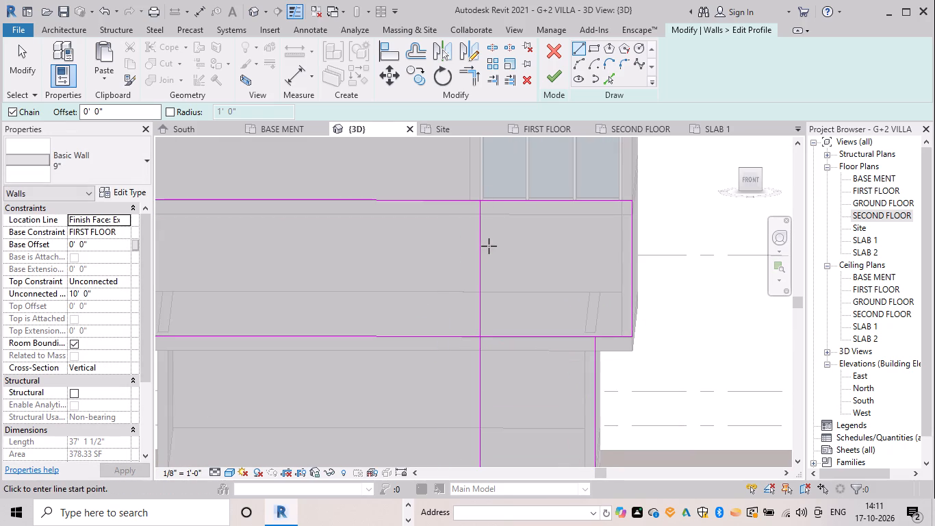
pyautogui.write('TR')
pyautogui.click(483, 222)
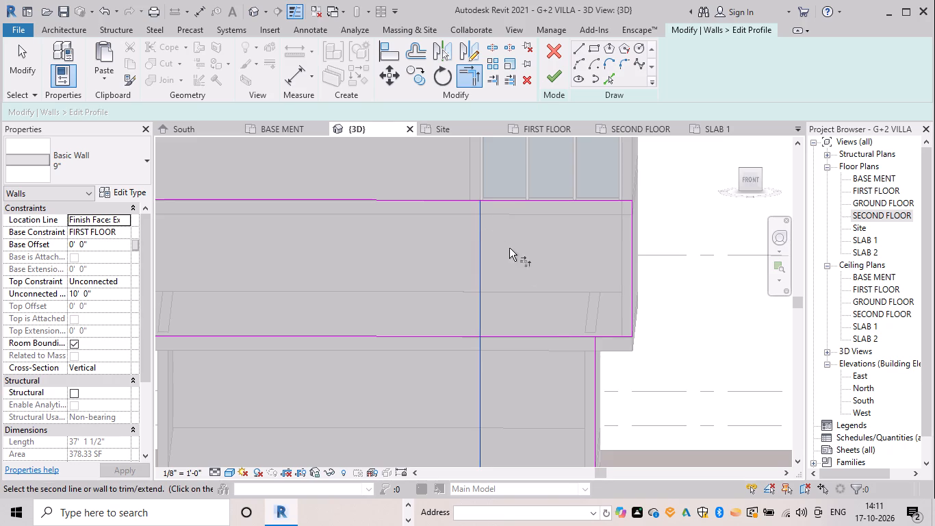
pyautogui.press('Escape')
# Trim the inner vertical line and the wall's bottom line to a corner, removing the conflicting constraints.
pyautogui.write('TR')
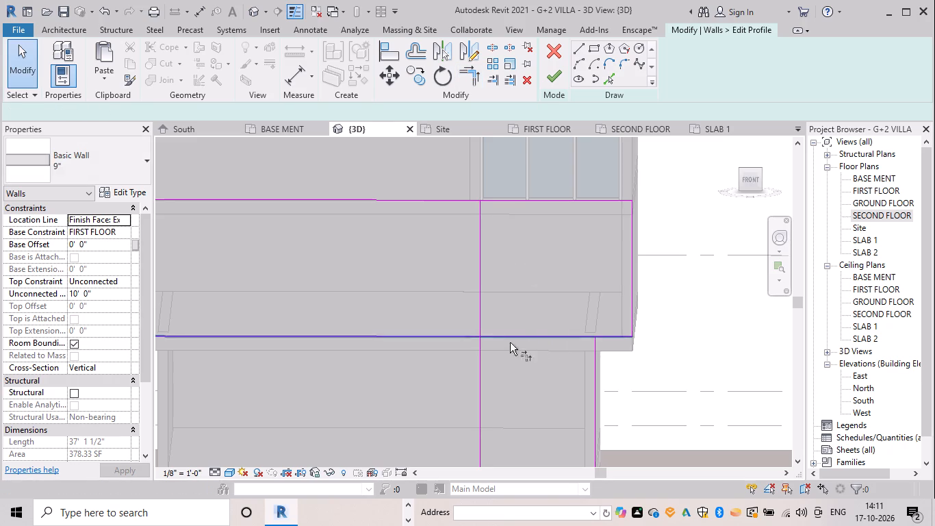
pyautogui.moveTo(478, 359); pyautogui.dragTo(467, 359)
pyautogui.click(438, 334)
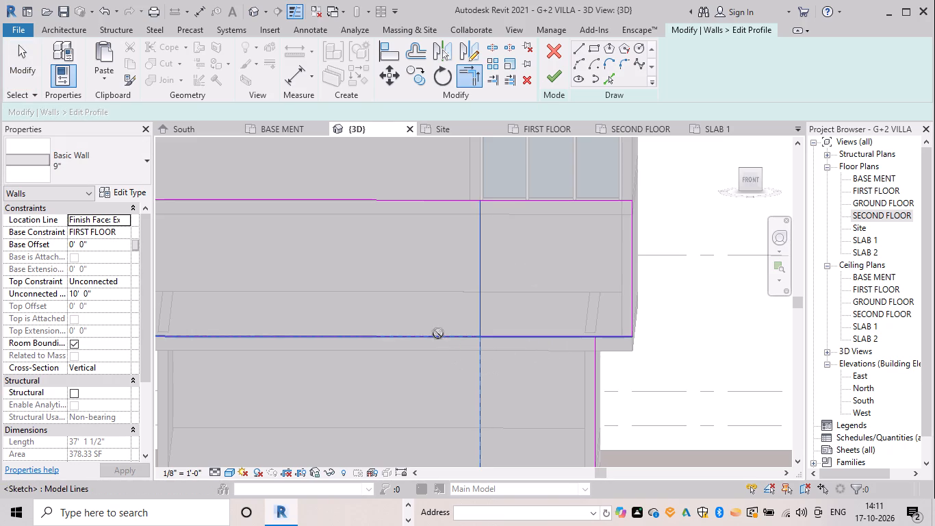
pyautogui.click(677, 477)
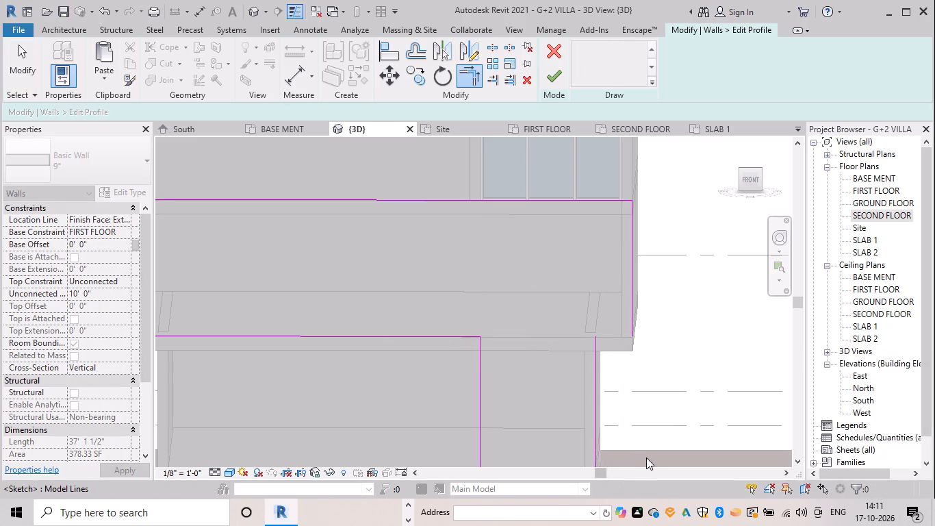
pyautogui.scroll(-4, 609, 410)
pyautogui.moveTo(609, 408); pyautogui.dragTo(552, 316, button='middle')
pyautogui.press('Escape')
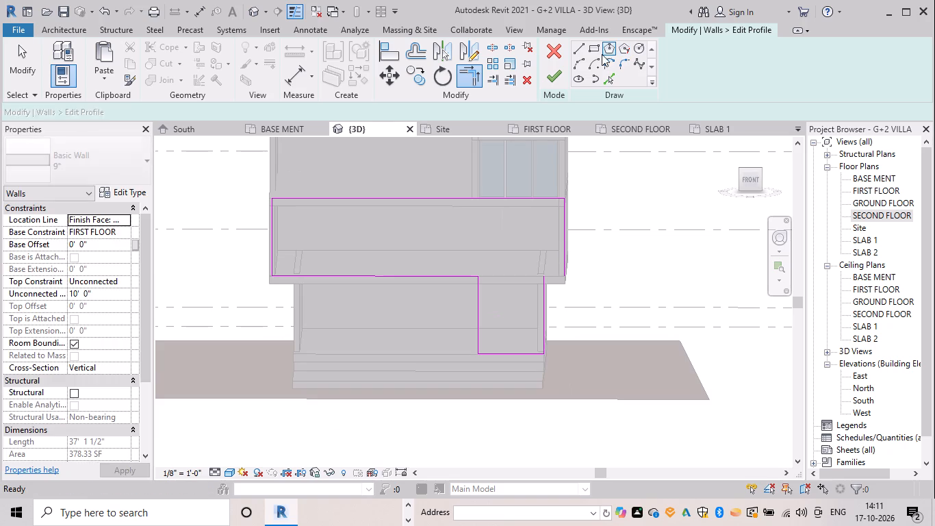
# Close the profile with a short horizontal line from the drop leg to the wall's outer edge and finish the profile edit.
pyautogui.click(573, 50)
pyautogui.moveTo(575, 50); pyautogui.dragTo(576, 65)
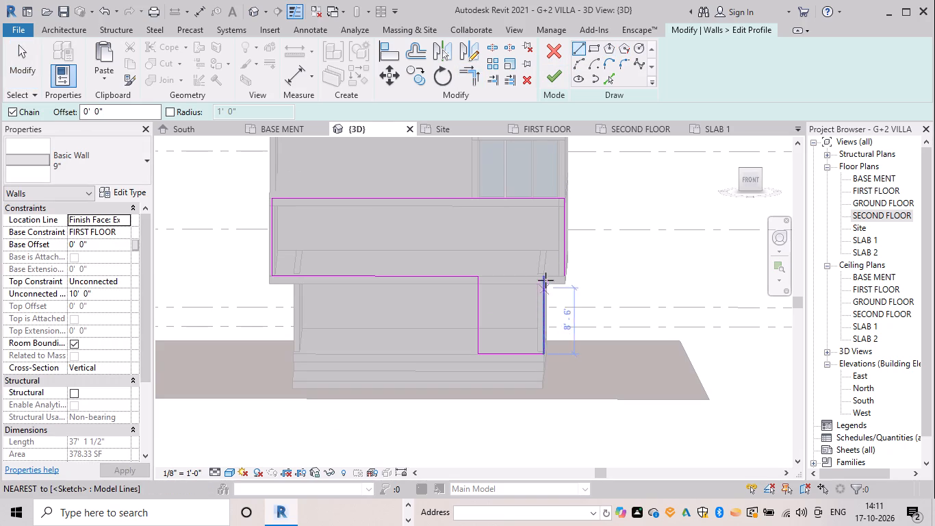
pyautogui.scroll(4, 546, 278)
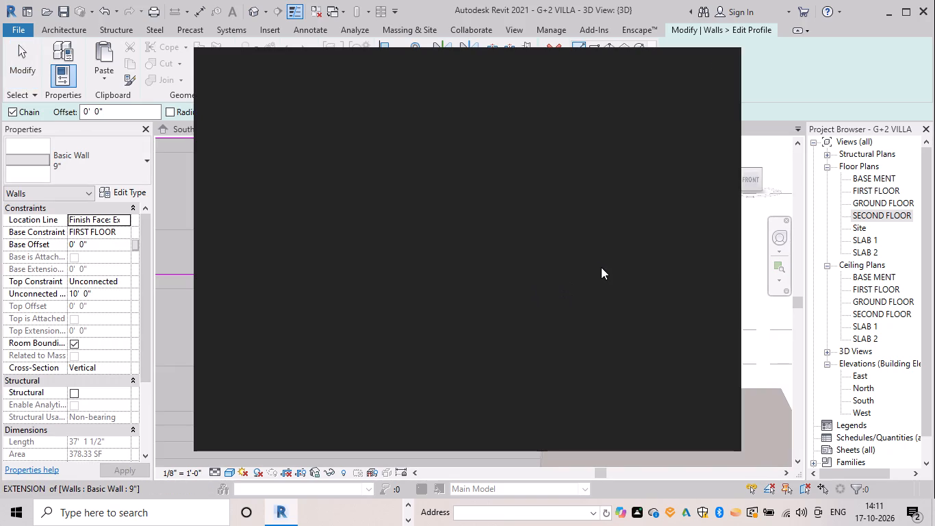
pyautogui.click(715, 64)
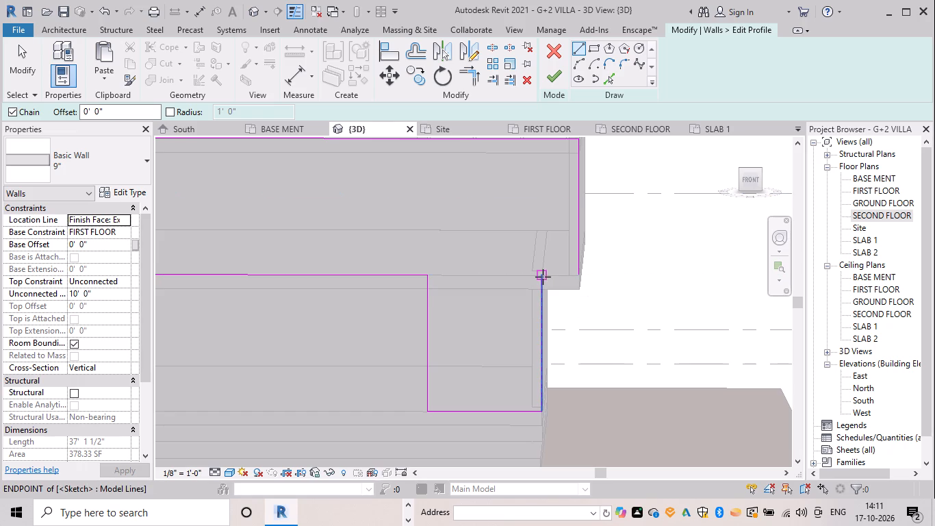
pyautogui.click(543, 277)
pyautogui.click(579, 275)
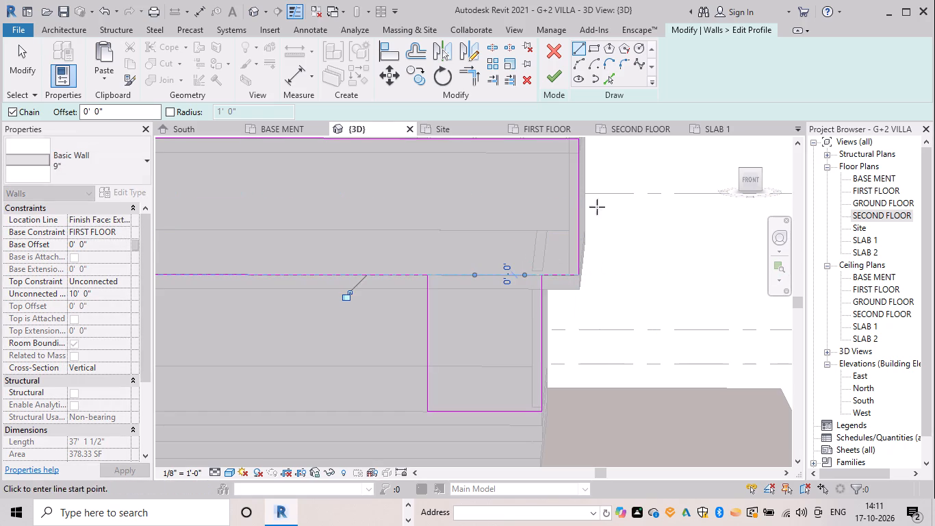
pyautogui.click(553, 79)
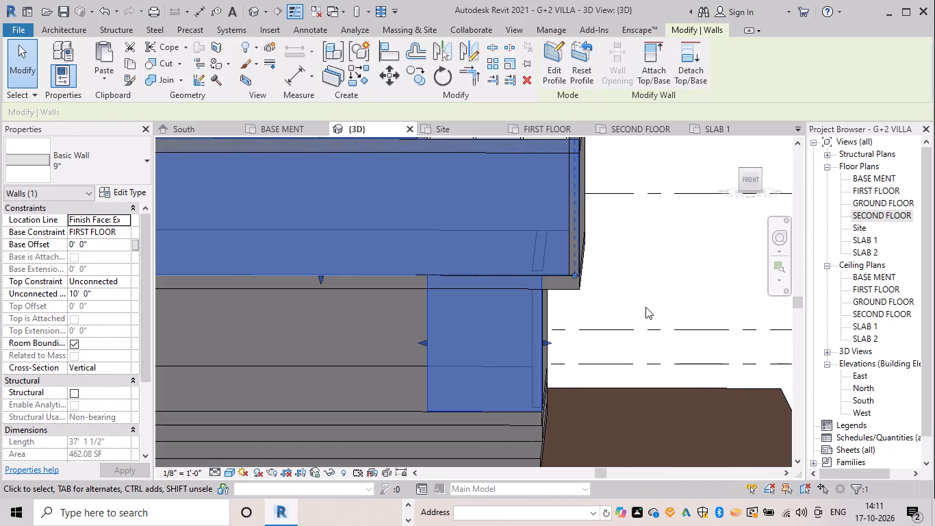
pyautogui.press('Escape')
# Edit the ground-floor right-side wall's profile, moving its front line forward to the upper wall's edge for a 39' 3" length and removing the conflicting constraints.
pyautogui.scroll(-6, 645, 307)
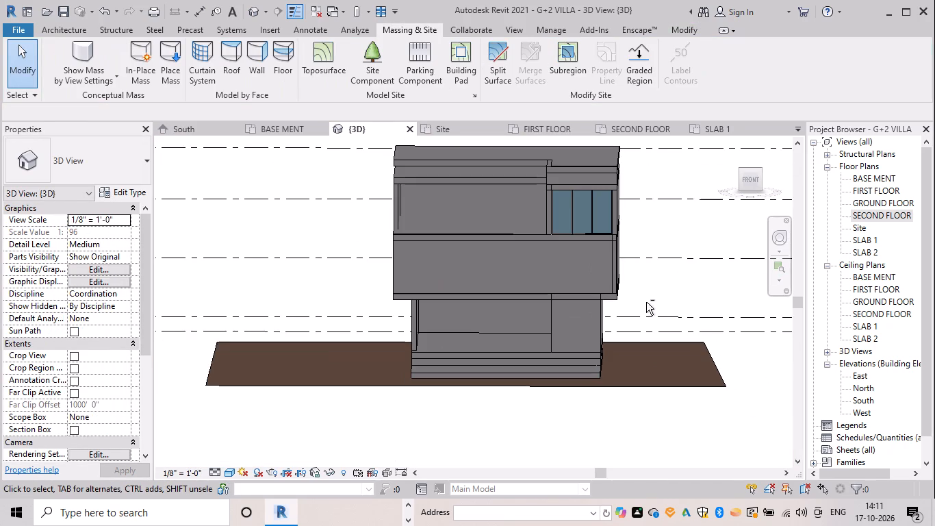
pyautogui.keyDown('shift'); pyautogui.moveTo(645, 301); pyautogui.dragTo(567, 295, button='middle'); pyautogui.keyUp('shift')
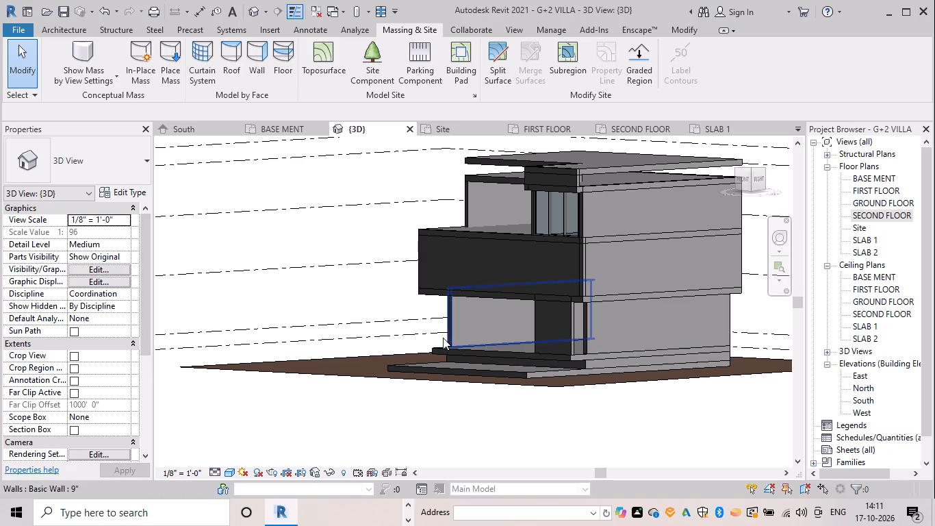
pyautogui.keyDown('shift'); pyautogui.moveTo(373, 391); pyautogui.dragTo(322, 376, button='middle'); pyautogui.keyUp('shift')
pyautogui.keyDown('shift'); pyautogui.moveTo(511, 380); pyautogui.dragTo(498, 395, button='middle'); pyautogui.keyUp('shift')
pyautogui.click(551, 344)
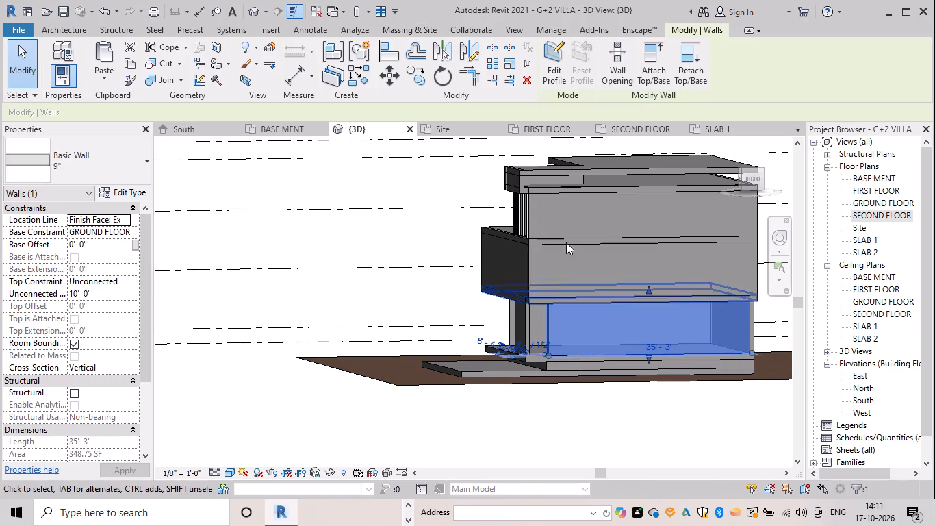
pyautogui.click(550, 75)
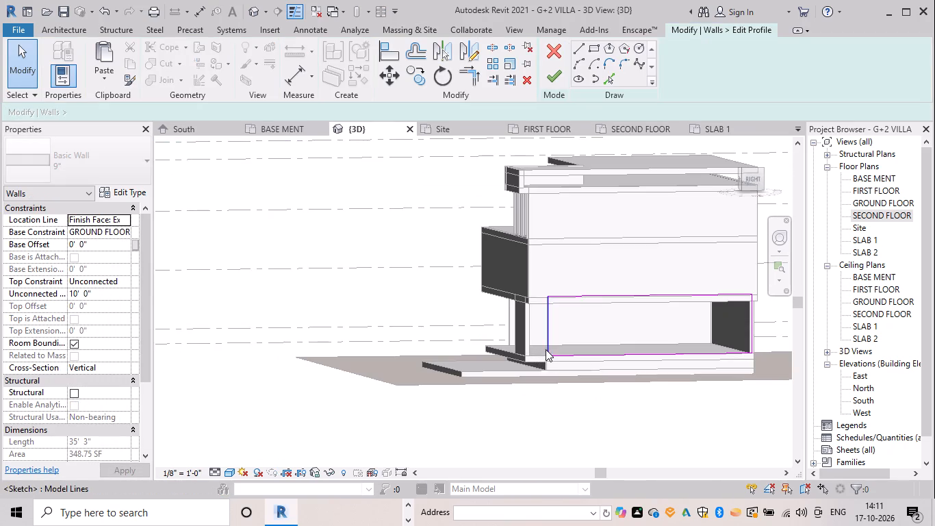
pyautogui.keyDown('shift'); pyautogui.moveTo(541, 347); pyautogui.dragTo(521, 332, button='middle'); pyautogui.keyUp('shift')
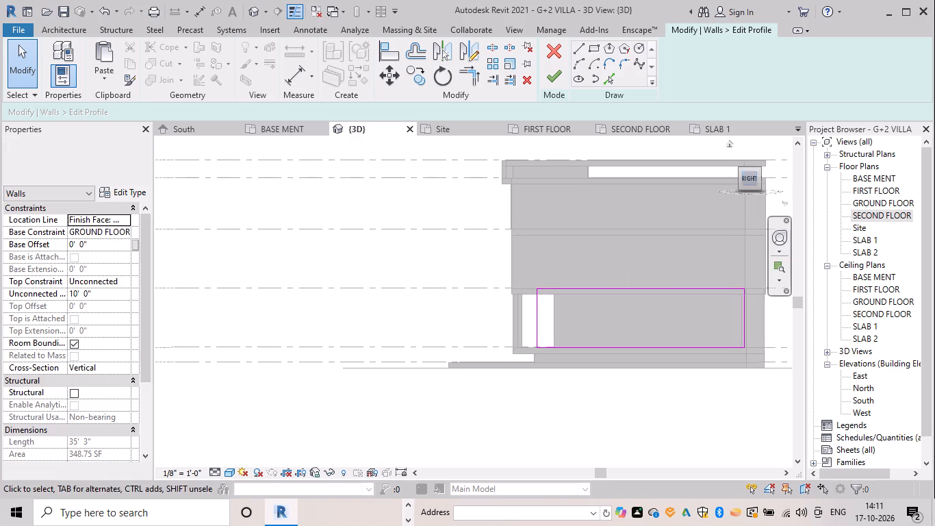
pyautogui.click(749, 175)
pyautogui.scroll(7, 518, 301)
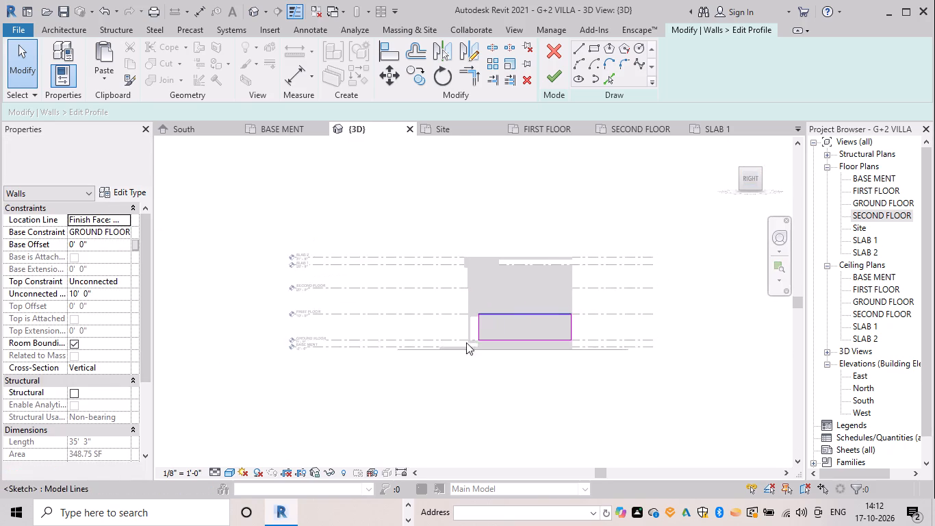
pyautogui.scroll(4, 466, 342)
pyautogui.moveTo(498, 317); pyautogui.dragTo(467, 321)
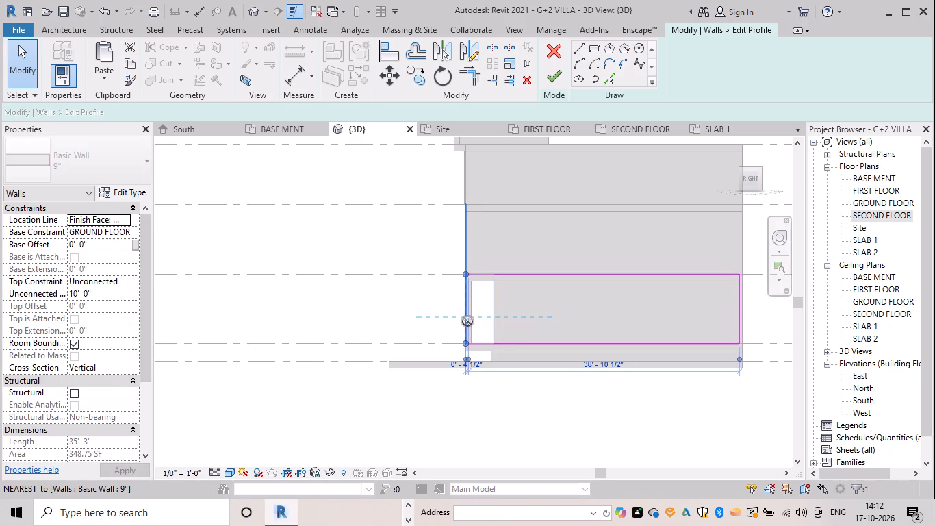
pyautogui.moveTo(467, 321); pyautogui.dragTo(469, 321)
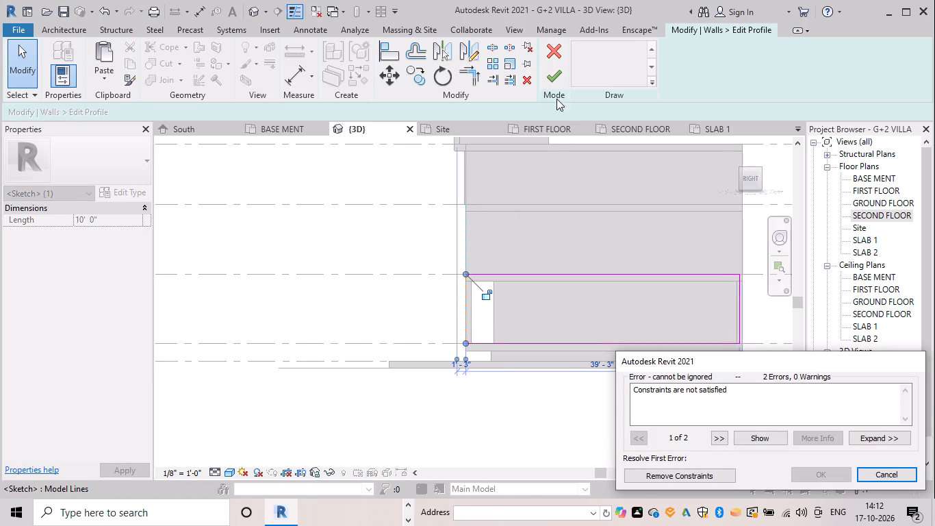
pyautogui.click(556, 81)
pyautogui.click(698, 473)
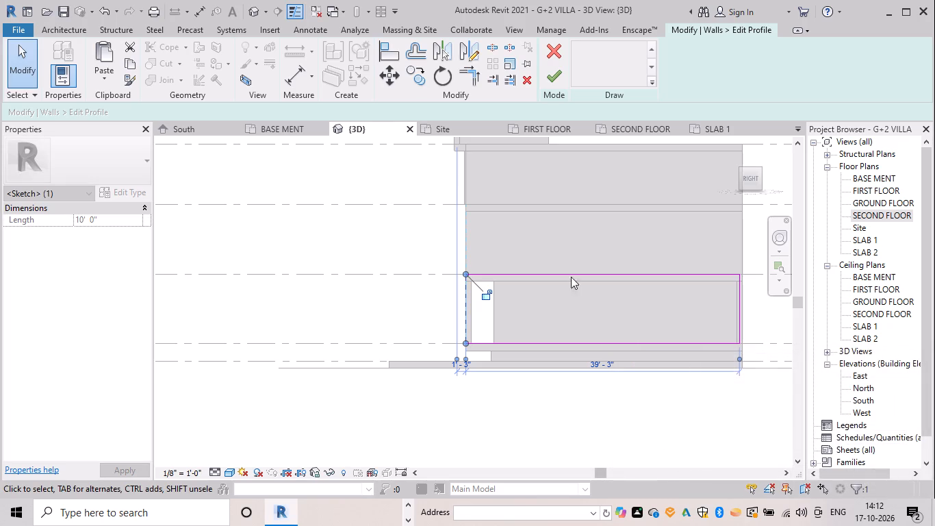
# Finish the profile edit of the ground-floor right-side wall and clear the selection.
pyautogui.click(547, 83)
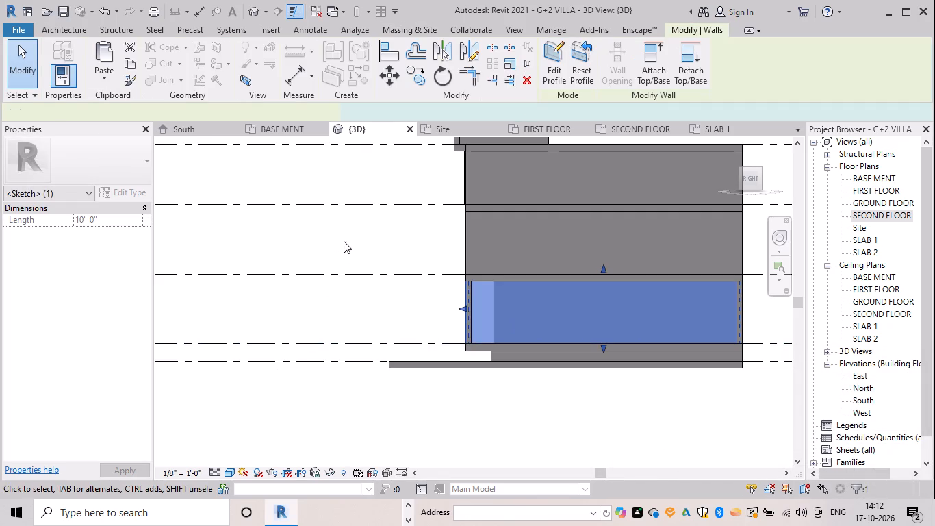
pyautogui.click(344, 241)
# From the front of the building, select the first-floor front wall whose leg drops beside the ground-floor entry.
pyautogui.scroll(-1, 453, 371)
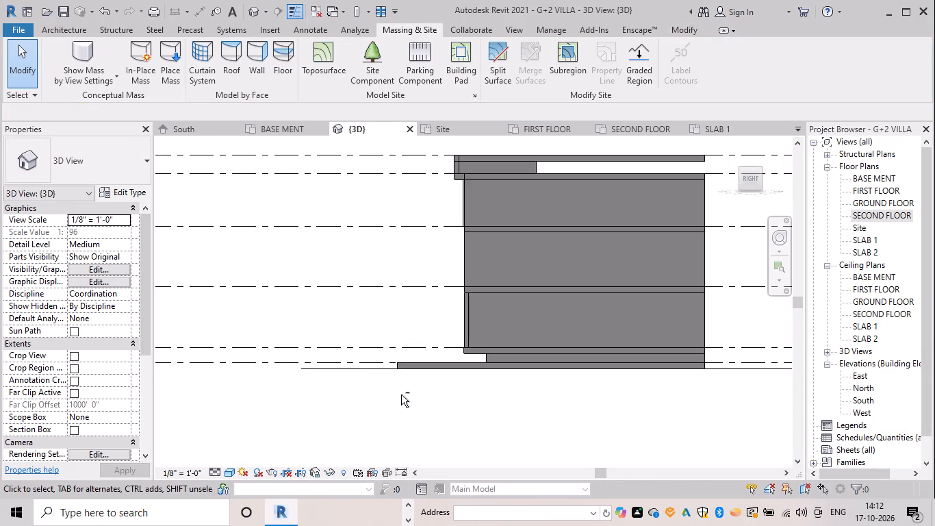
pyautogui.keyDown('shift'); pyautogui.moveTo(420, 390); pyautogui.dragTo(608, 394, button='middle'); pyautogui.keyUp('shift')
pyautogui.scroll(-3, 606, 392)
pyautogui.keyDown('shift'); pyautogui.moveTo(563, 401); pyautogui.dragTo(566, 452, button='middle'); pyautogui.keyUp('shift')
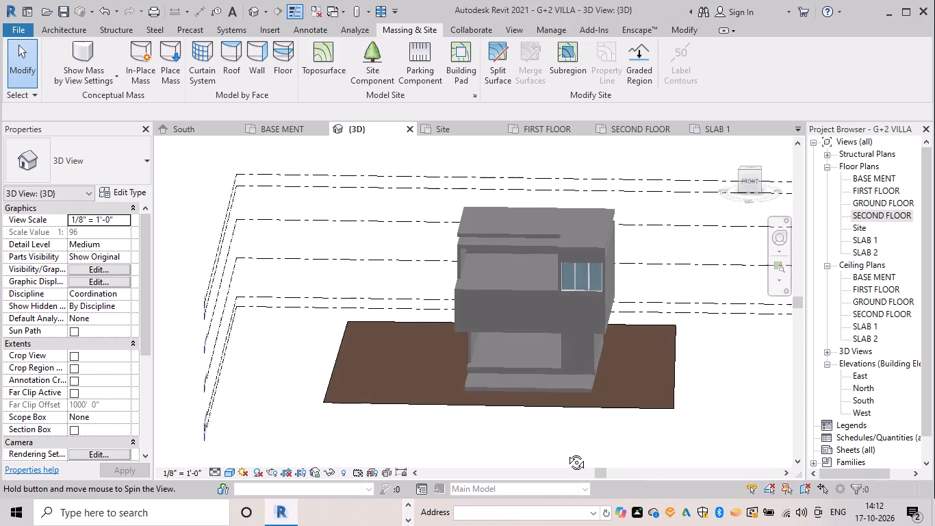
pyautogui.keyDown('shift'); pyautogui.moveTo(566, 452); pyautogui.dragTo(570, 444, button='middle'); pyautogui.keyUp('shift')
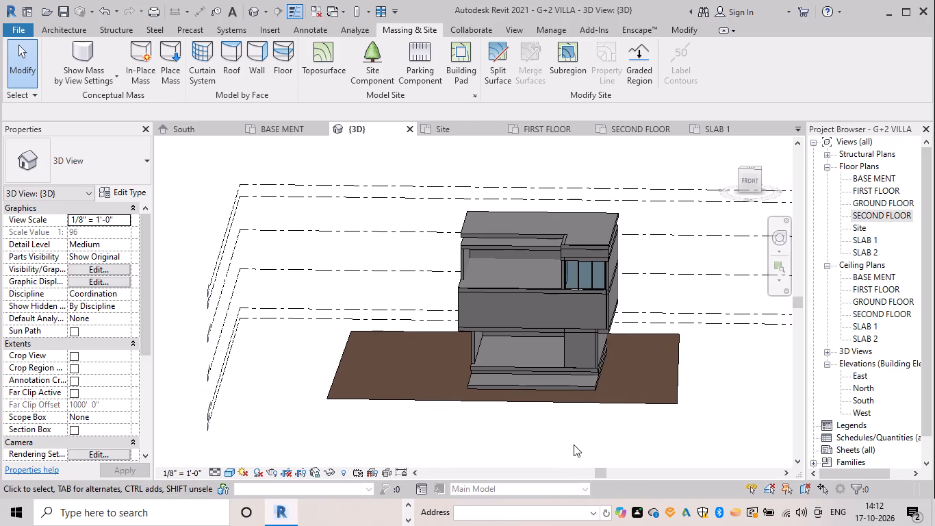
pyautogui.keyDown('shift'); pyautogui.moveTo(561, 437); pyautogui.dragTo(554, 424, button='middle'); pyautogui.keyUp('shift')
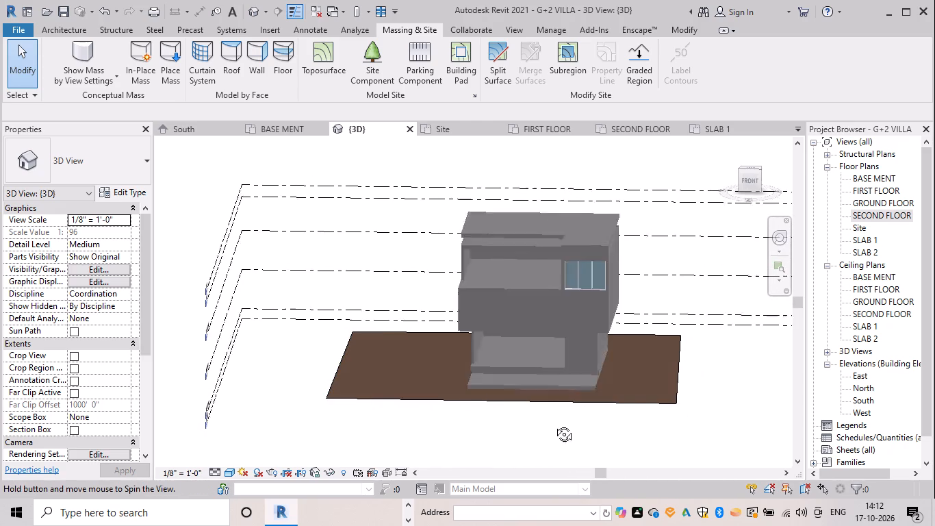
pyautogui.keyDown('shift'); pyautogui.moveTo(554, 424); pyautogui.dragTo(566, 399, button='middle'); pyautogui.keyUp('shift')
pyautogui.scroll(4, 587, 358)
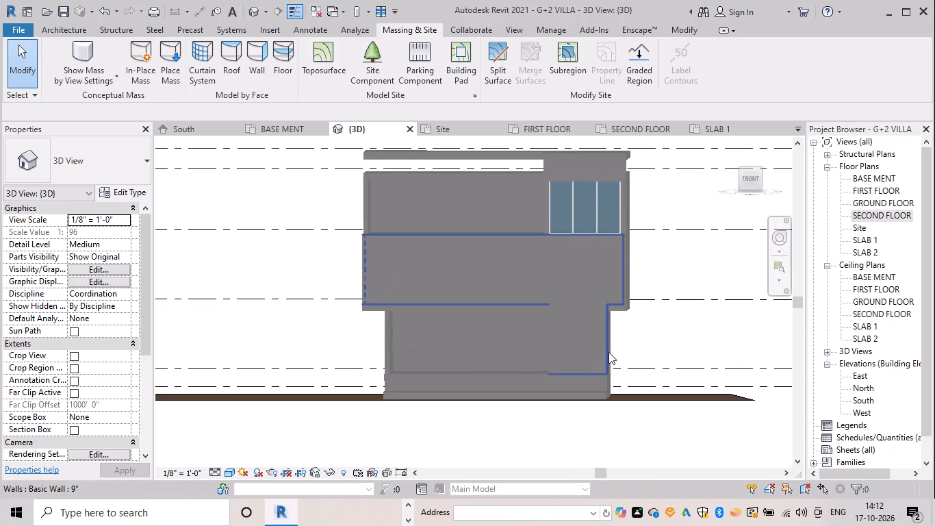
pyautogui.keyDown('shift'); pyautogui.middleClick(626, 348); pyautogui.keyUp('shift')
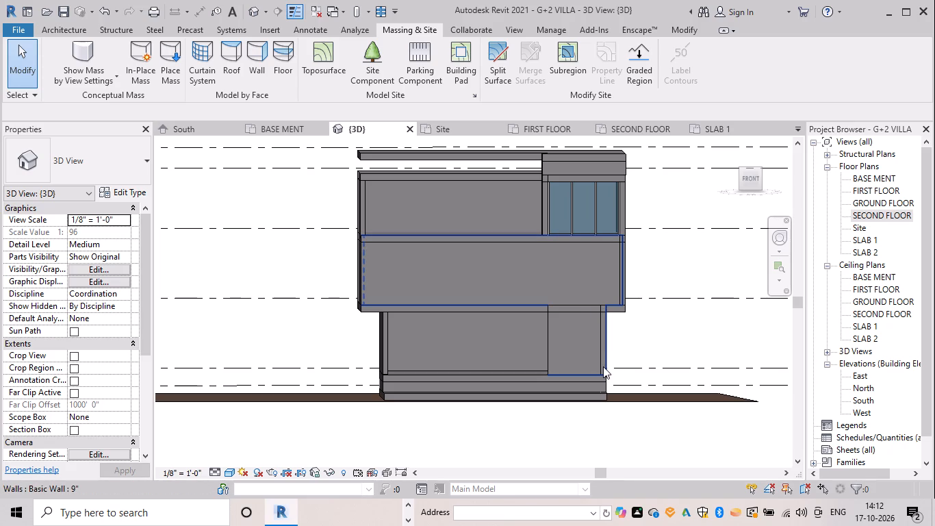
pyautogui.click(603, 366)
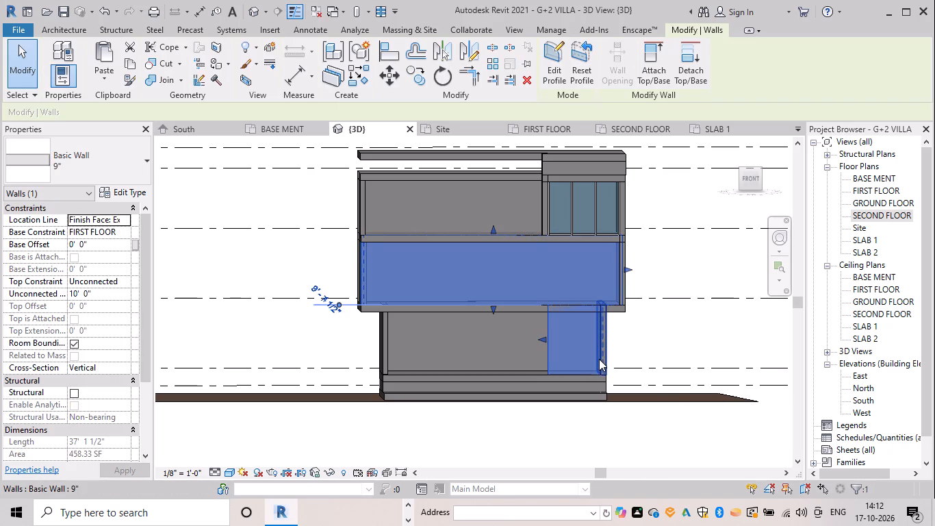
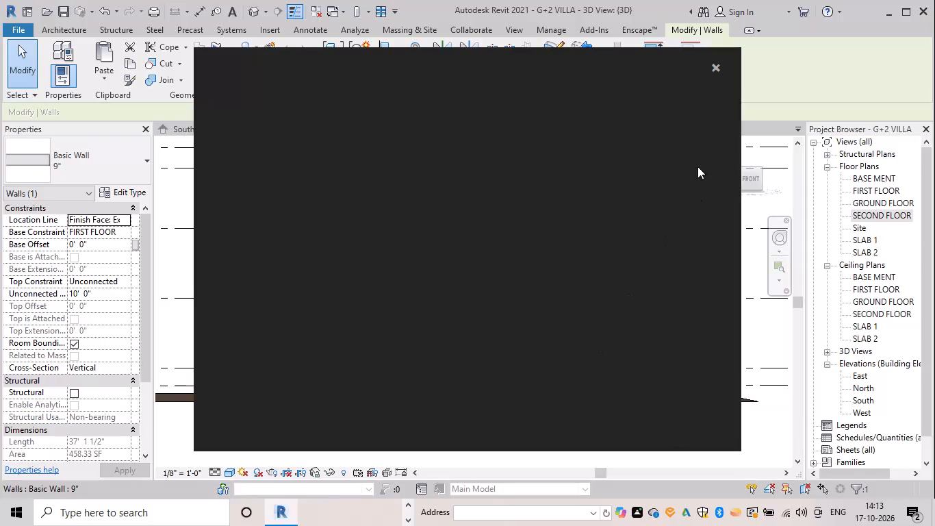
# Open the boundary sketch of the 12" ground floor slab for editing in the 3D view.
pyautogui.click(716, 59)
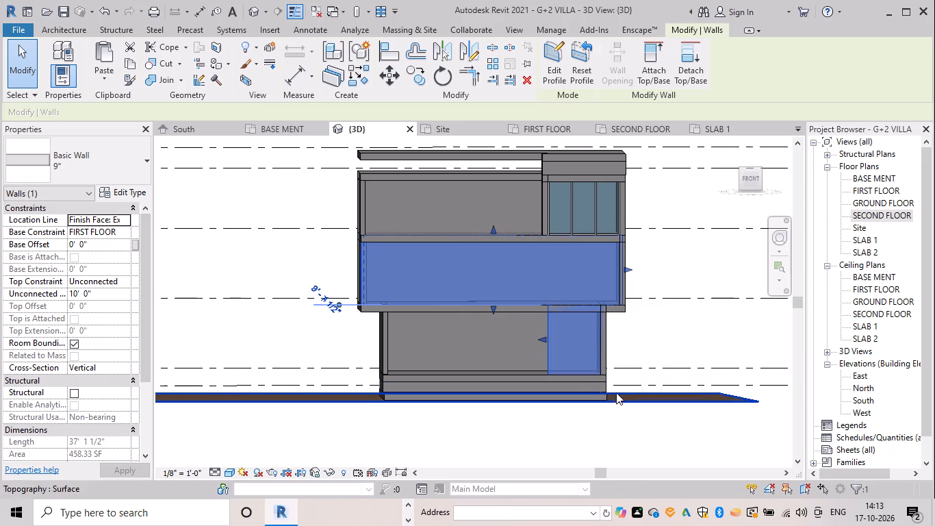
pyautogui.keyDown('shift'); pyautogui.moveTo(605, 377); pyautogui.dragTo(569, 364, button='middle'); pyautogui.keyUp('shift')
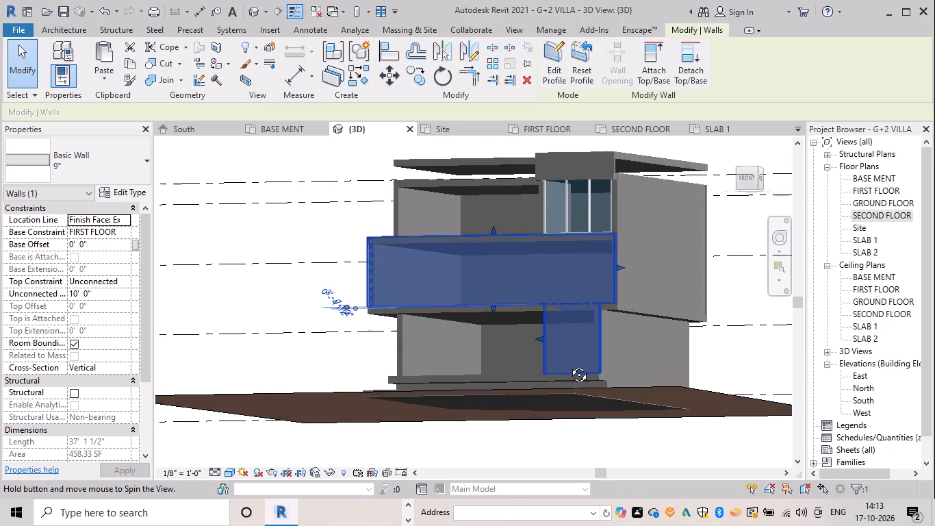
pyautogui.keyDown('shift'); pyautogui.moveTo(569, 364); pyautogui.dragTo(582, 376, button='middle'); pyautogui.keyUp('shift')
pyautogui.moveTo(720, 279); pyautogui.dragTo(715, 292)
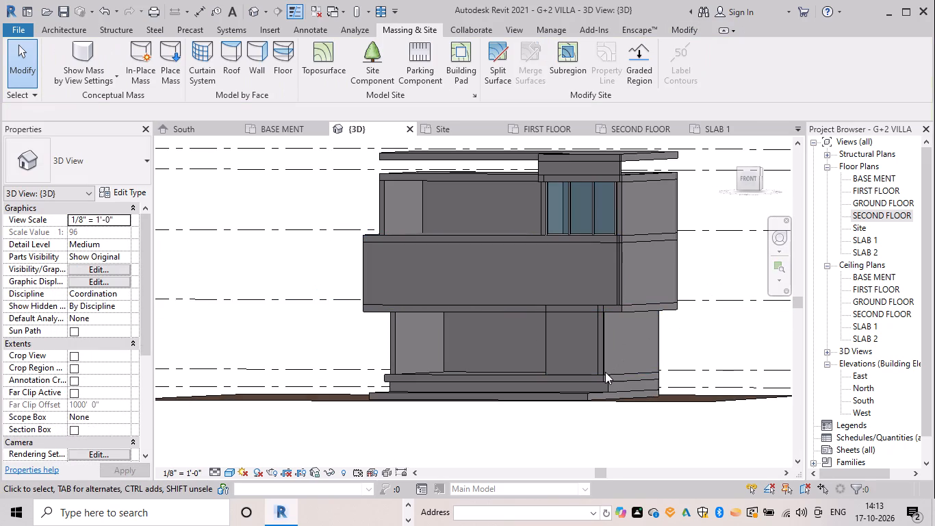
pyautogui.click(603, 378)
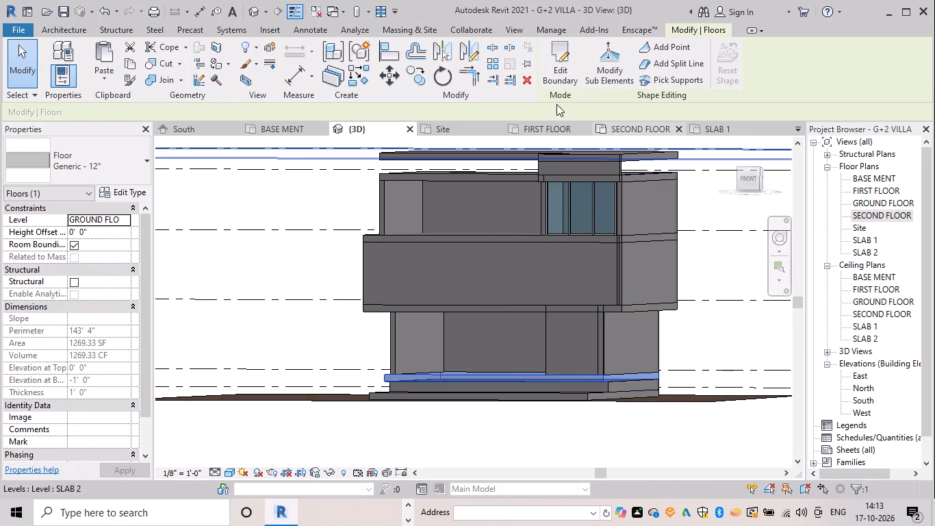
pyautogui.click(553, 78)
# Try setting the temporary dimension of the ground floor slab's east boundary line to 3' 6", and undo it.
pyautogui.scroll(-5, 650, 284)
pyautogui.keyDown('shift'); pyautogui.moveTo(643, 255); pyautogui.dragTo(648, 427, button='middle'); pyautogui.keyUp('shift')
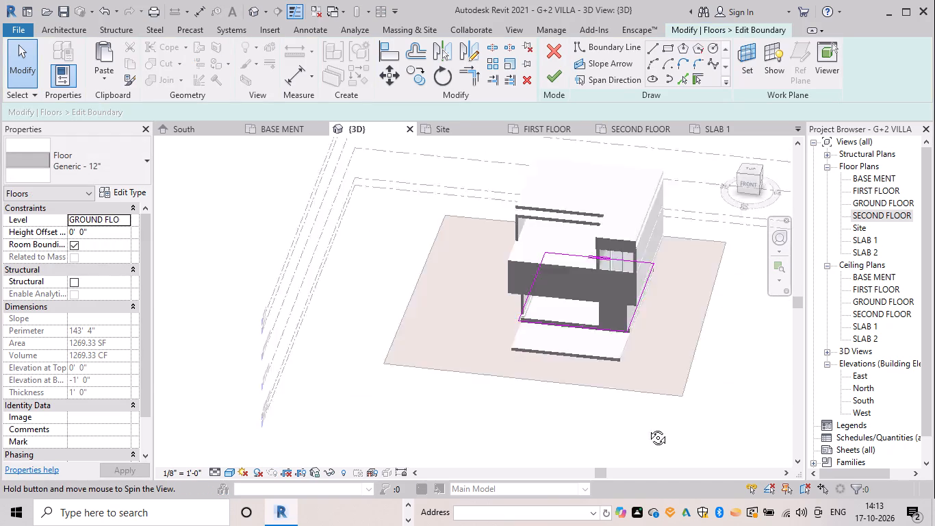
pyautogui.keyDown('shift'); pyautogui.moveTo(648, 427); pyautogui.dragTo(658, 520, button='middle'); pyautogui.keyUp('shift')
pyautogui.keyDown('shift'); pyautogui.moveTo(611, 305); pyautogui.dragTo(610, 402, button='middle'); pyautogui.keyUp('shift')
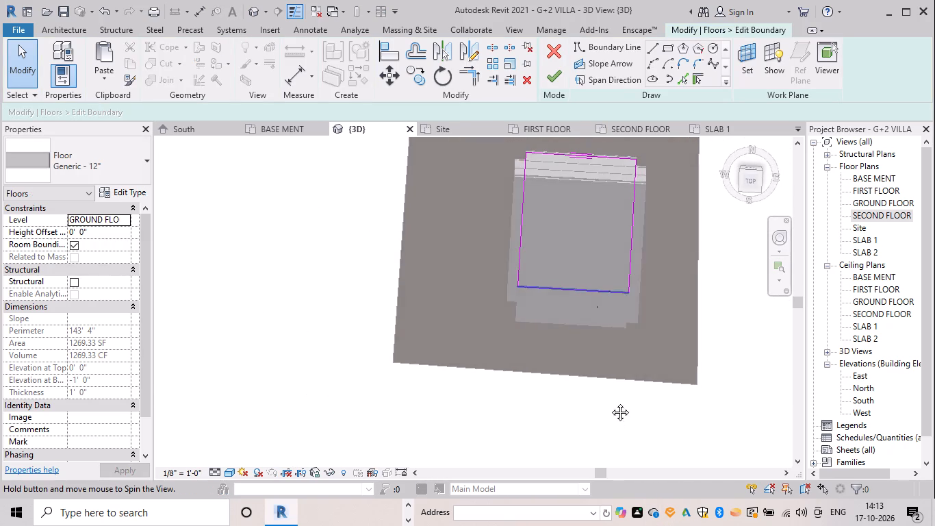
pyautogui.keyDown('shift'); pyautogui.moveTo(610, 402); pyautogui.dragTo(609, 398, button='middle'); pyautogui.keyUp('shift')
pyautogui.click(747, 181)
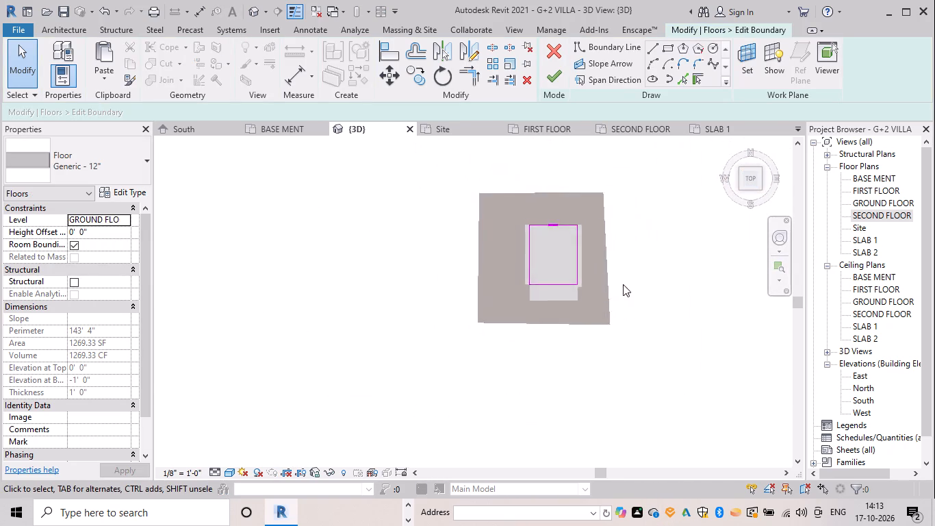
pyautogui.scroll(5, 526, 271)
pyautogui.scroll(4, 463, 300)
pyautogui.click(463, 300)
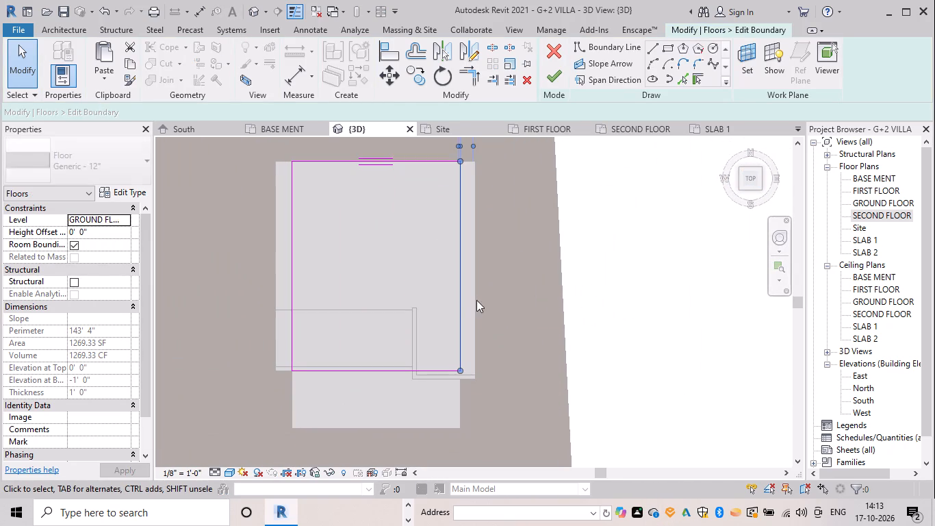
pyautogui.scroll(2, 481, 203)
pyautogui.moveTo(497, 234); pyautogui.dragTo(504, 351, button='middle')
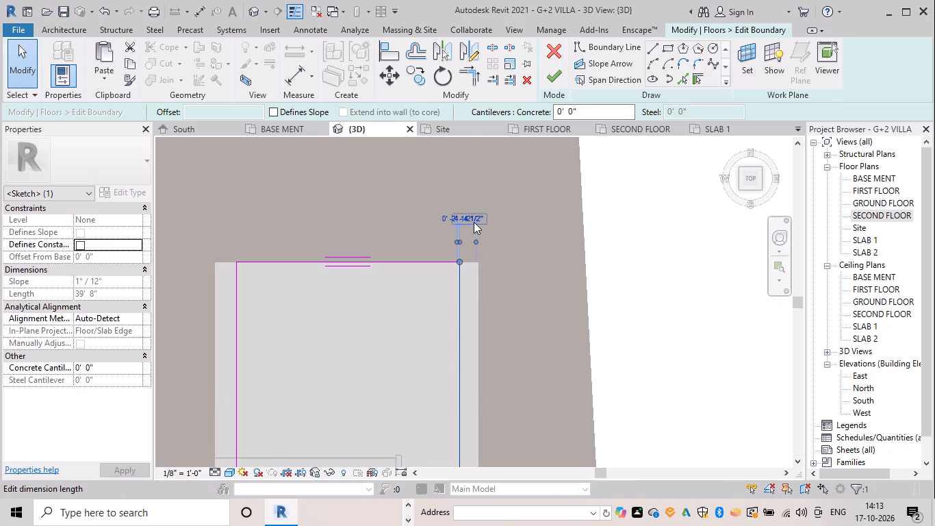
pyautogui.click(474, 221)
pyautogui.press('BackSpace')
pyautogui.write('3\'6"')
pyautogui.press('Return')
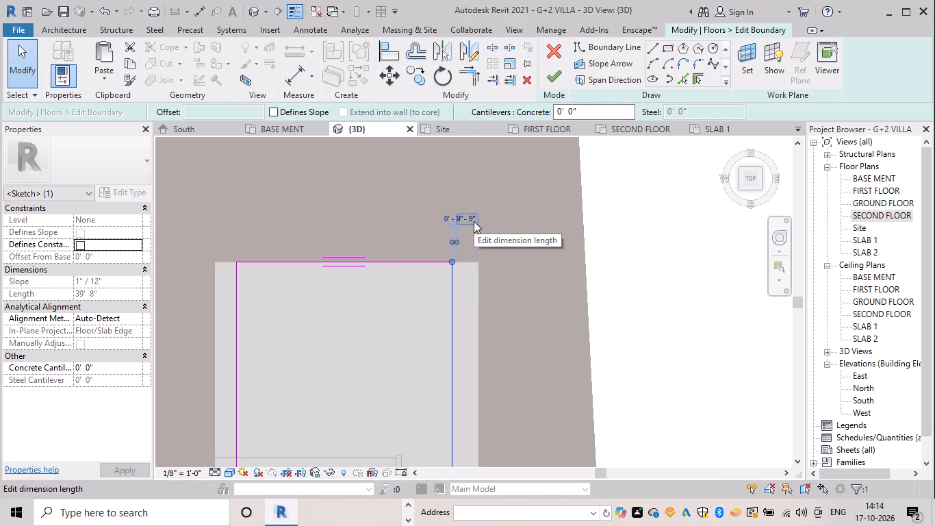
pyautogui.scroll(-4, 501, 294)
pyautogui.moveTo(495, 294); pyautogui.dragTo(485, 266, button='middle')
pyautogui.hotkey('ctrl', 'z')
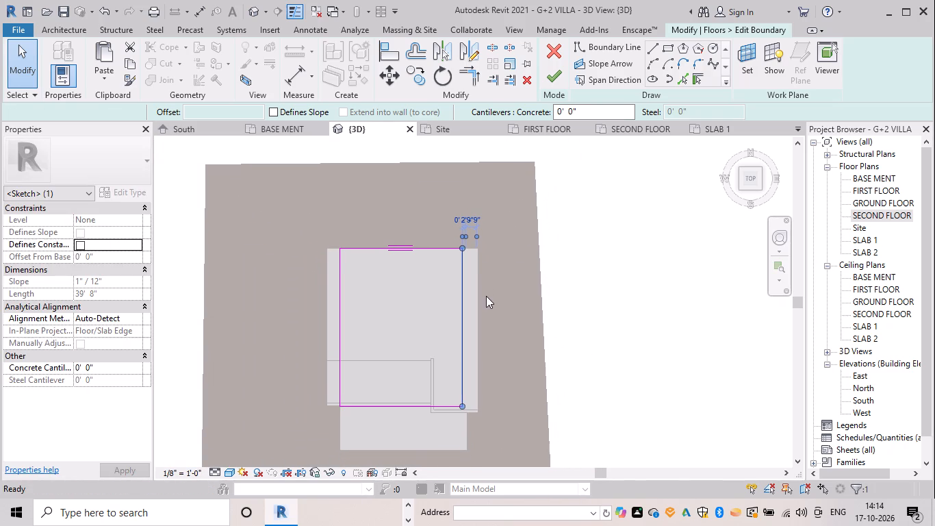
# Move the slab's east boundary line outward by setting its wall-side temporary dimension to 3' 6", and finish the boundary edit.
pyautogui.scroll(-2, 489, 367)
pyautogui.moveTo(483, 365); pyautogui.dragTo(396, 145, button='middle')
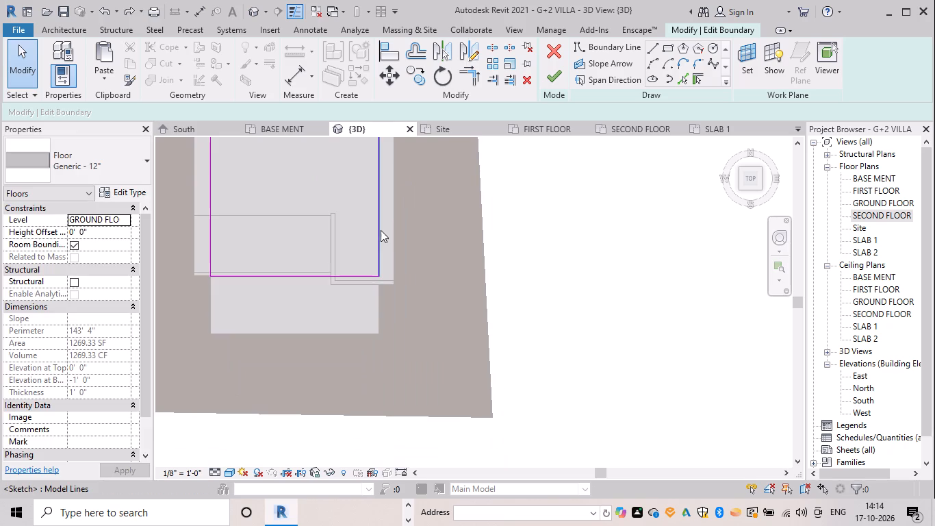
pyautogui.click(381, 230)
pyautogui.scroll(-4, 422, 277)
pyautogui.moveTo(420, 283); pyautogui.dragTo(419, 424, button='middle')
pyautogui.scroll(11, 387, 268)
pyautogui.click(375, 308)
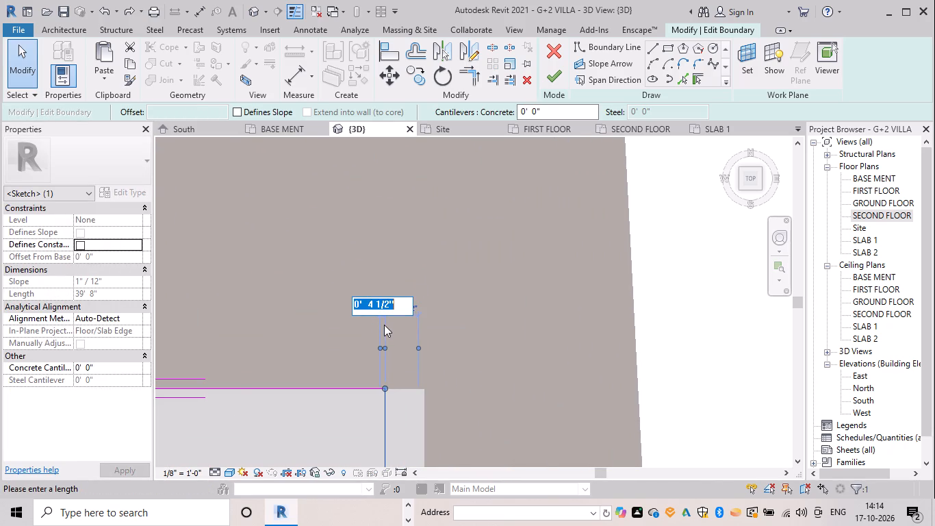
pyautogui.press('BackSpace')
pyautogui.write('3\'6"')
pyautogui.press('Return')
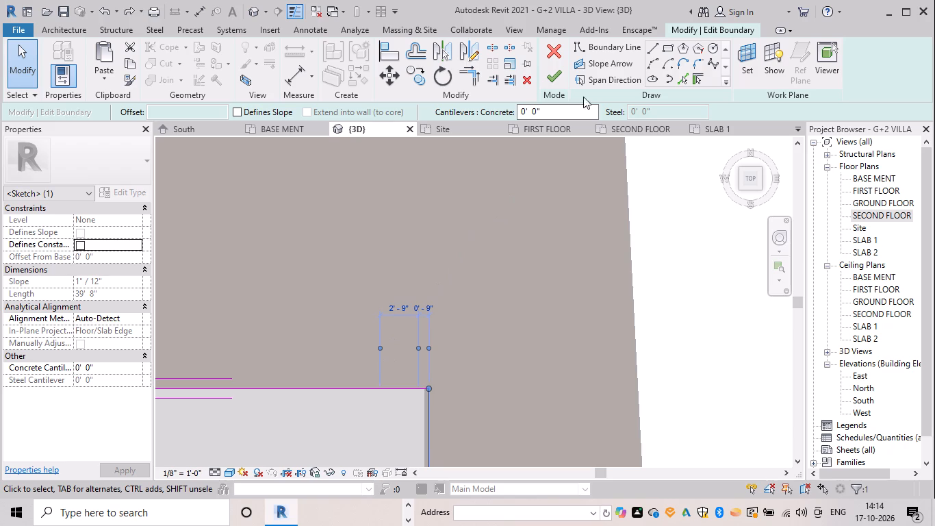
pyautogui.scroll(-5, 546, 309)
pyautogui.keyDown('shift'); pyautogui.scroll(-1, 526, 329); pyautogui.keyUp('shift')
pyautogui.keyDown('shift'); pyautogui.moveTo(526, 329); pyautogui.dragTo(463, 136, button='middle'); pyautogui.keyUp('shift')
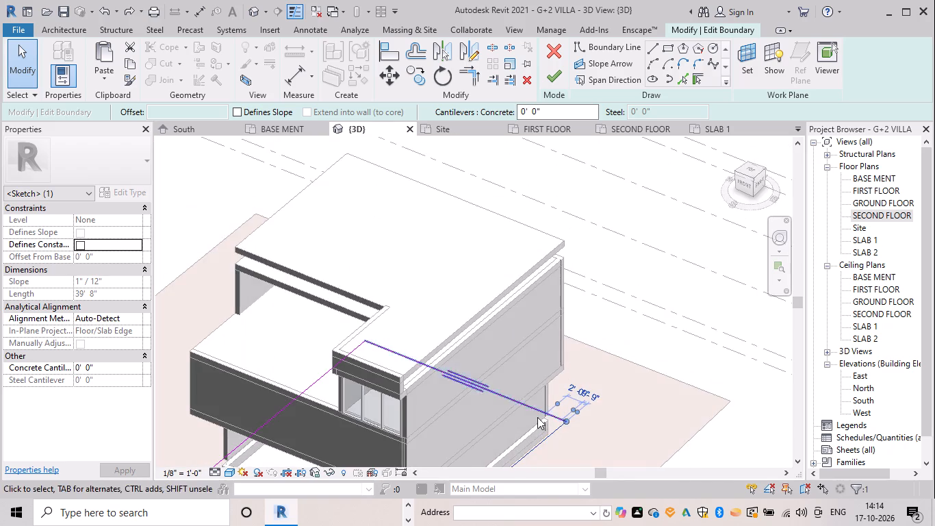
pyautogui.keyDown('shift'); pyautogui.moveTo(537, 416); pyautogui.dragTo(595, 281, button='middle'); pyautogui.keyUp('shift')
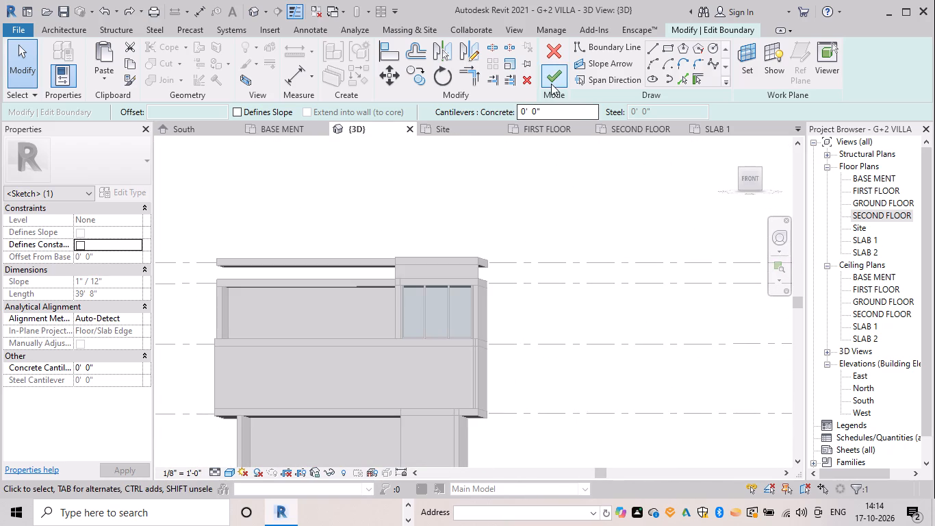
pyautogui.click(551, 84)
pyautogui.scroll(-2, 541, 351)
pyautogui.moveTo(532, 347); pyautogui.dragTo(545, 299, button='middle')
pyautogui.press('Escape')
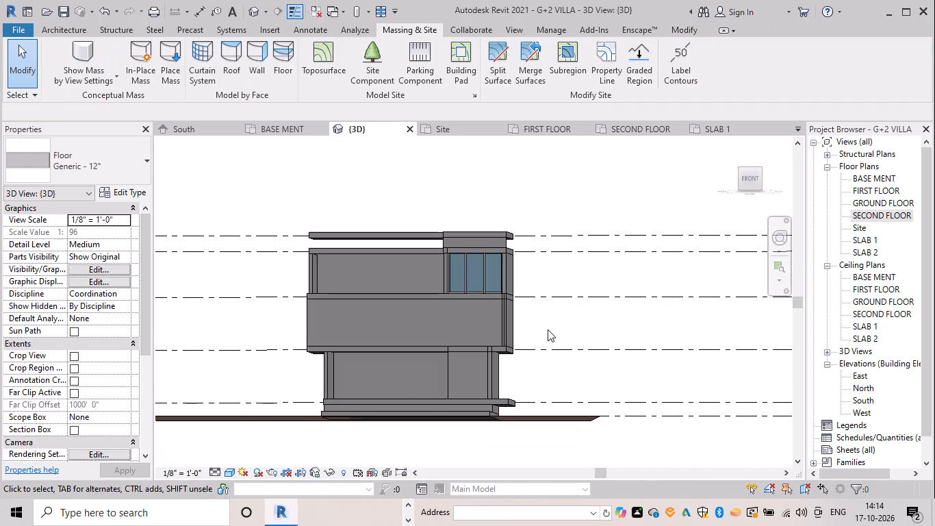
# Delete the long east wall in the GROUND FLOOR plan.
pyautogui.scroll(-1, 526, 399)
pyautogui.keyDown('shift'); pyautogui.moveTo(525, 399); pyautogui.dragTo(473, 412, button='middle'); pyautogui.keyUp('shift')
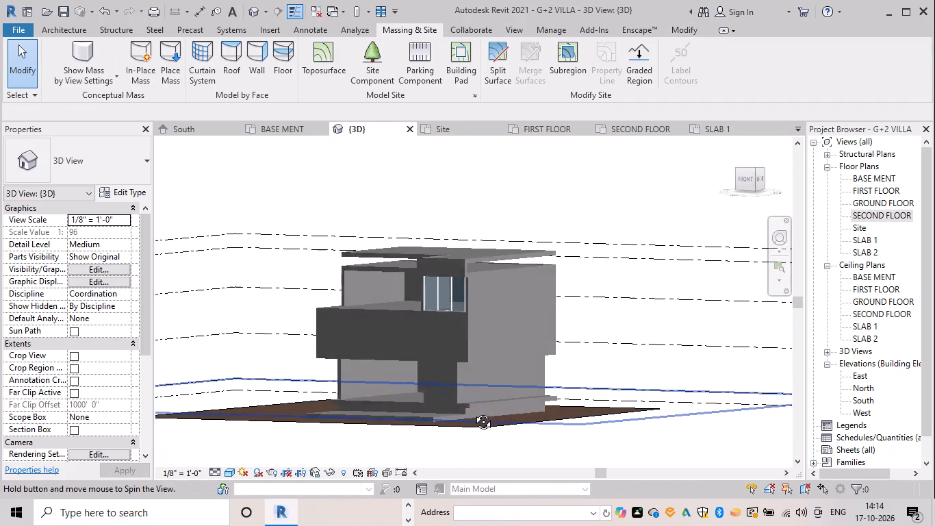
pyautogui.keyDown('shift'); pyautogui.moveTo(473, 412); pyautogui.dragTo(467, 412, button='middle'); pyautogui.keyUp('shift')
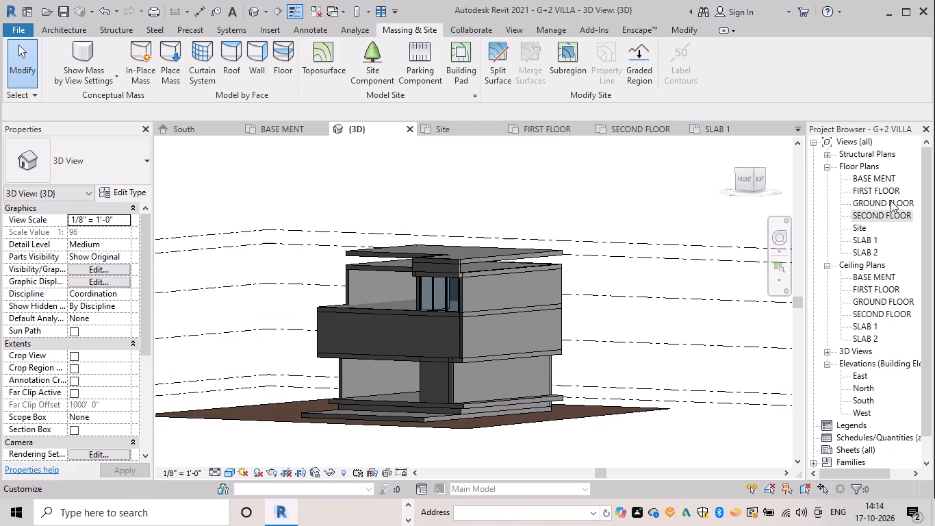
pyautogui.doubleClick(886, 199)
pyautogui.scroll(-2, 600, 342)
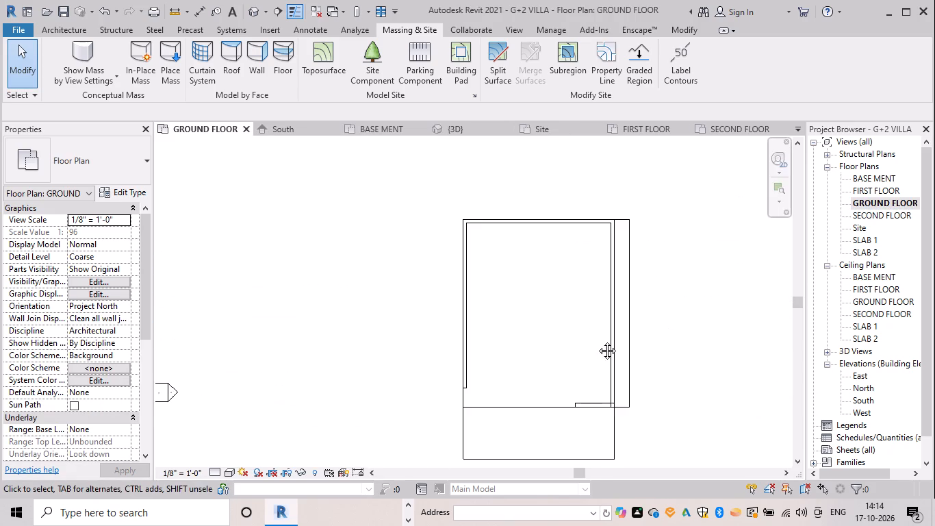
pyautogui.middleClick(597, 340)
pyautogui.scroll(4, 614, 334)
pyautogui.click(614, 332)
pyautogui.scroll(-2, 631, 332)
pyautogui.moveTo(632, 332); pyautogui.dragTo(605, 394, button='middle')
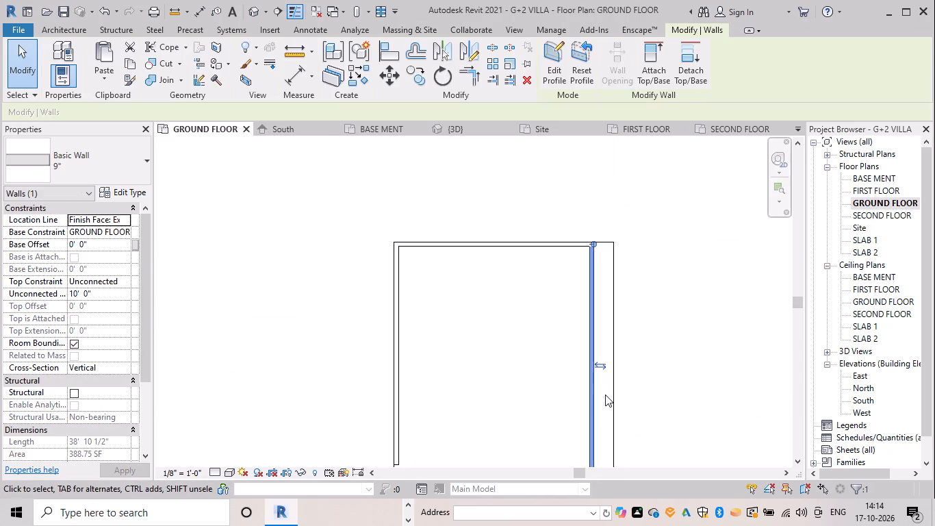
pyautogui.press('Delete')
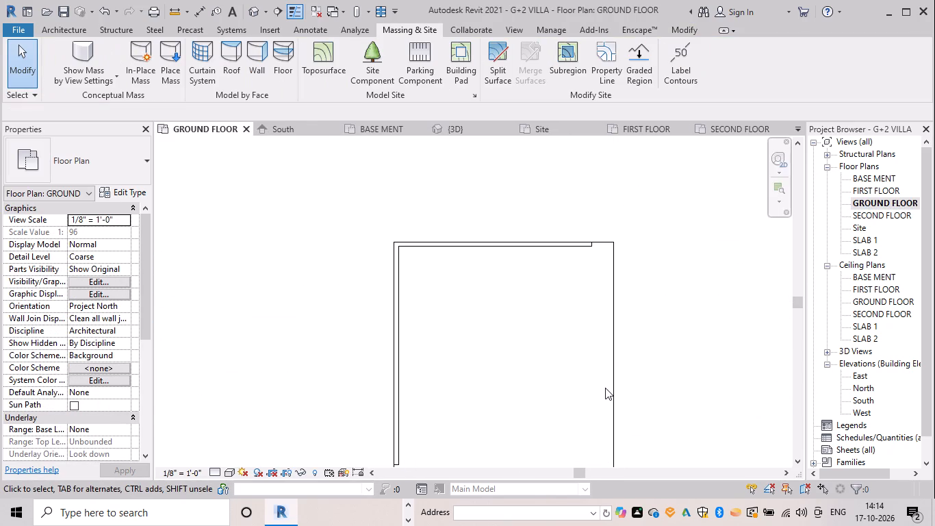
# Start the Wall tool on the ground floor with the Basic Wall 9" type.
pyautogui.press('w')
pyautogui.press('a')
pyautogui.scroll(5, 616, 239)
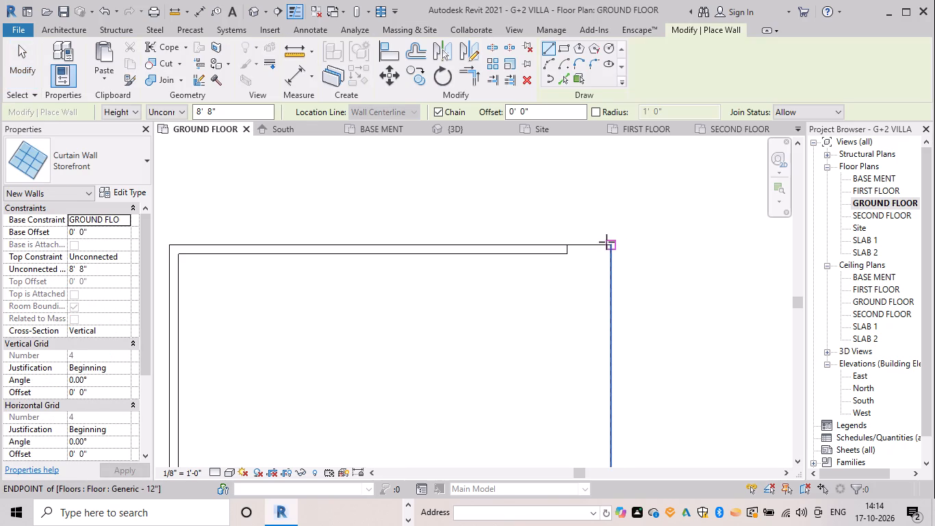
pyautogui.click(606, 244)
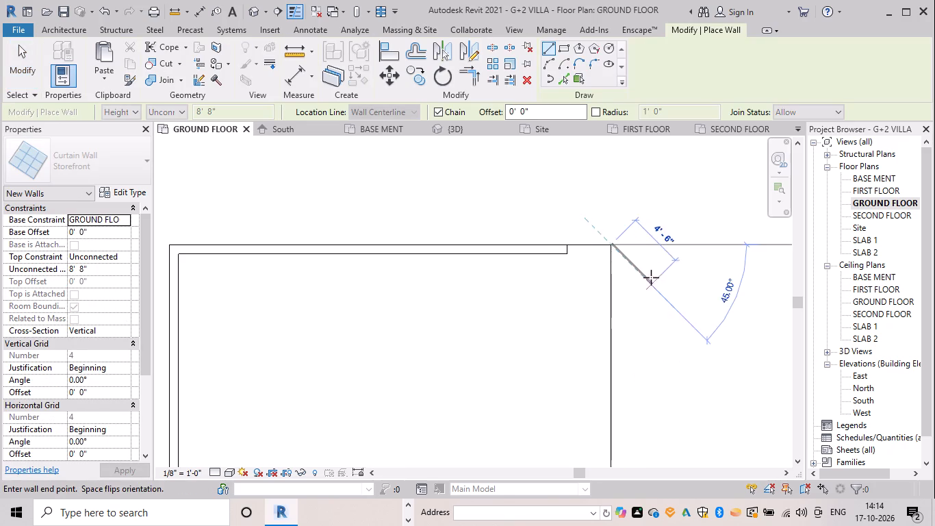
pyautogui.press('Escape')
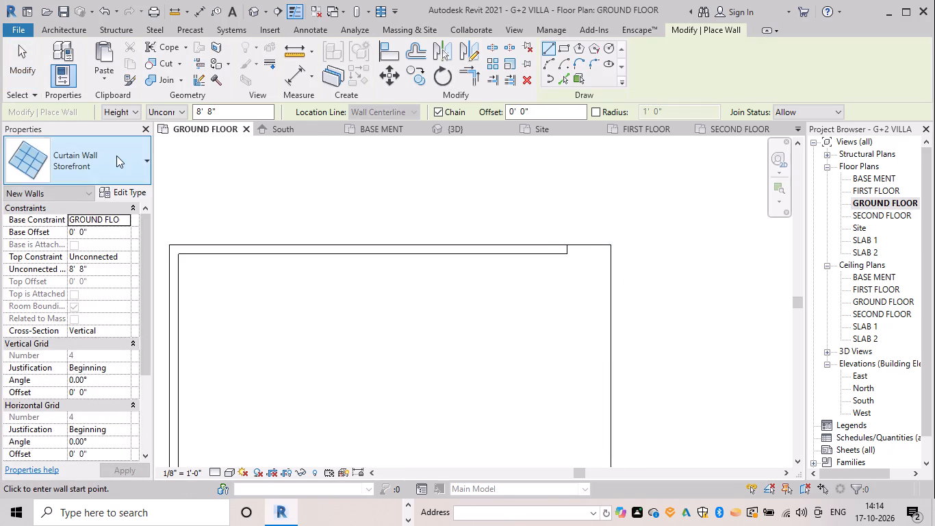
pyautogui.click(116, 155)
pyautogui.scroll(4, 62, 201)
pyautogui.scroll(18, 99, 276)
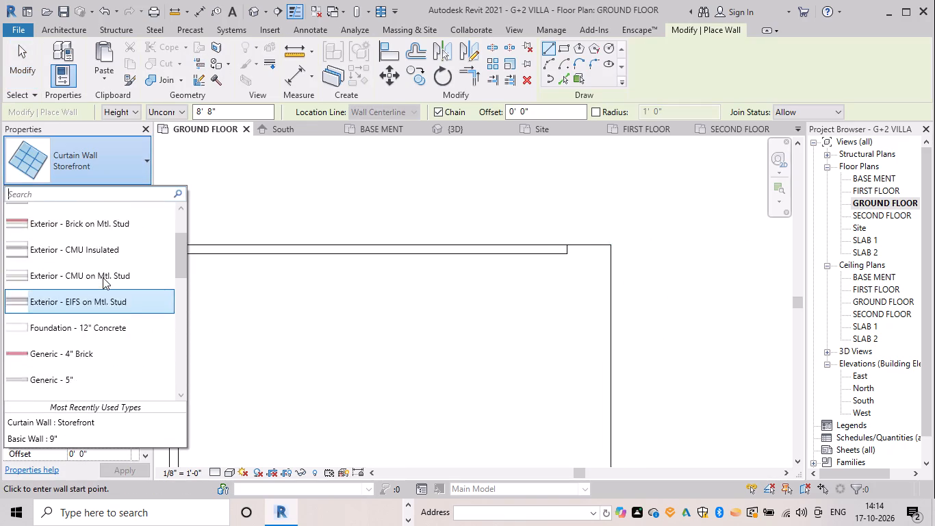
pyautogui.scroll(5, 103, 277)
pyautogui.click(113, 231)
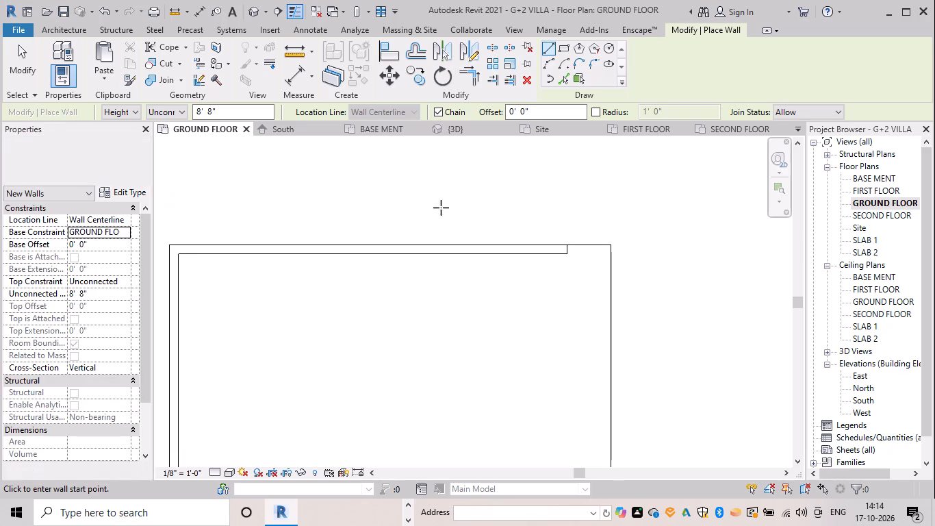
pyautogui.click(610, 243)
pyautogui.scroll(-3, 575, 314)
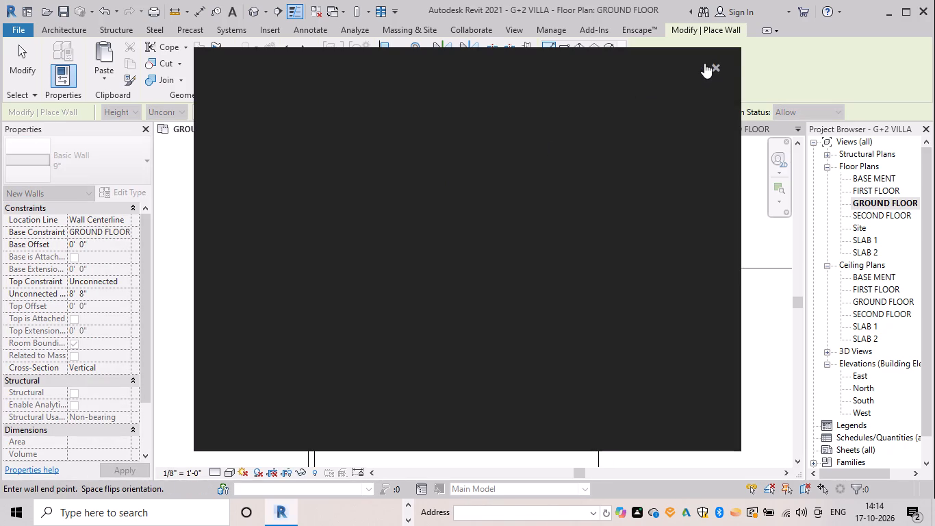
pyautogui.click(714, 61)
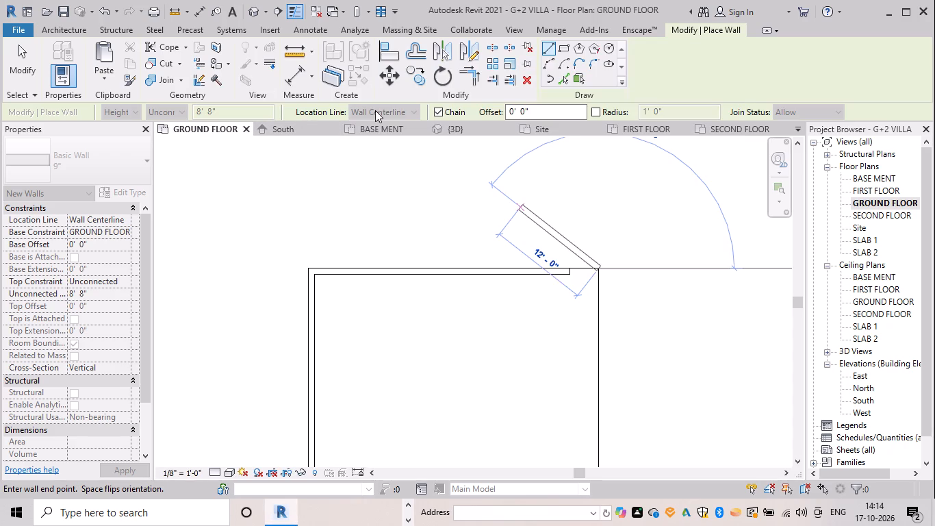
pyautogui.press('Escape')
# Draw a 39' 8" wall along the extended slab's east edge, from north to south corner, with location line Finish Face: Exterior.
pyautogui.click(387, 114)
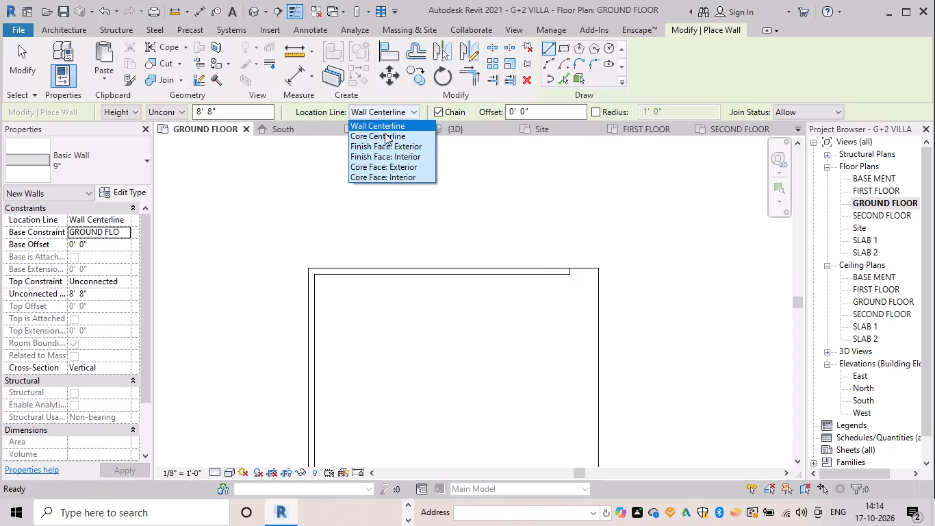
pyautogui.click(385, 144)
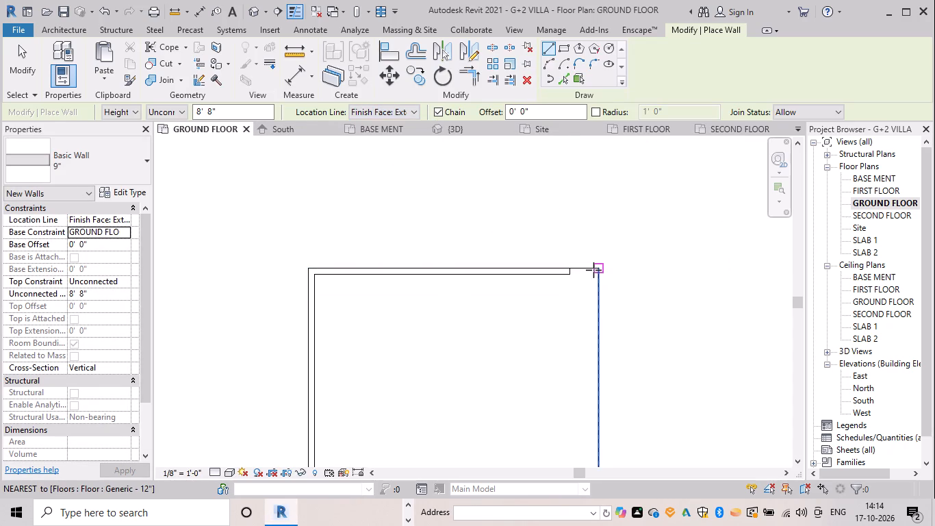
pyautogui.click(596, 270)
pyautogui.scroll(-4, 603, 344)
pyautogui.moveTo(587, 316); pyautogui.dragTo(554, 186, button='middle')
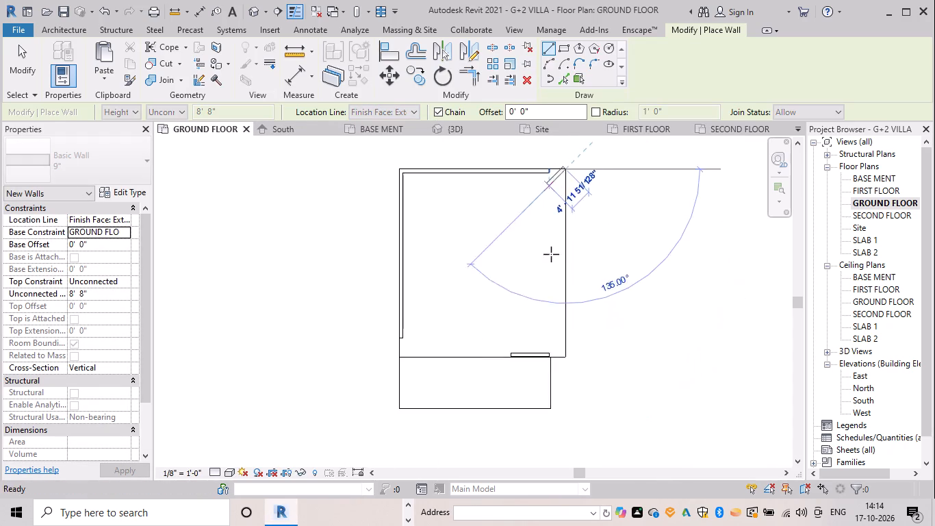
pyautogui.scroll(4, 568, 351)
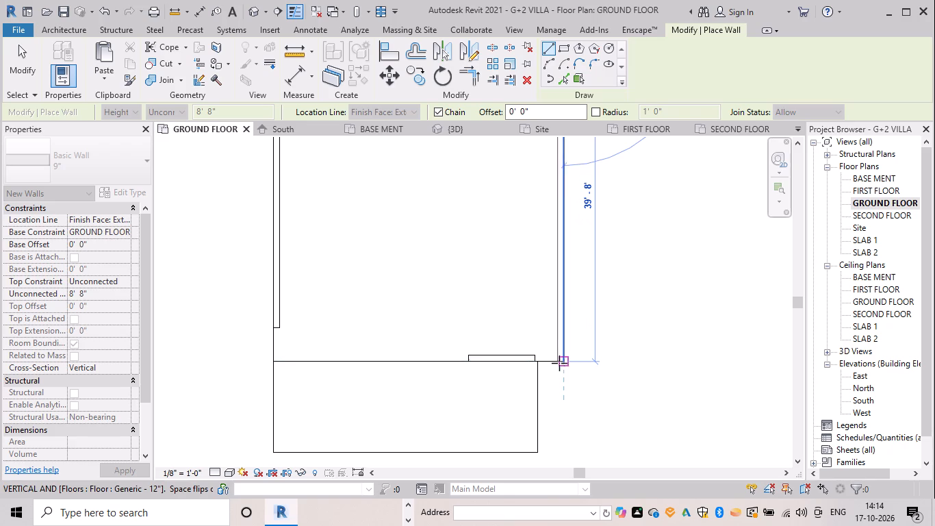
pyautogui.click(559, 363)
pyautogui.scroll(4, 585, 358)
pyautogui.press('Escape')
pyautogui.press('Escape')
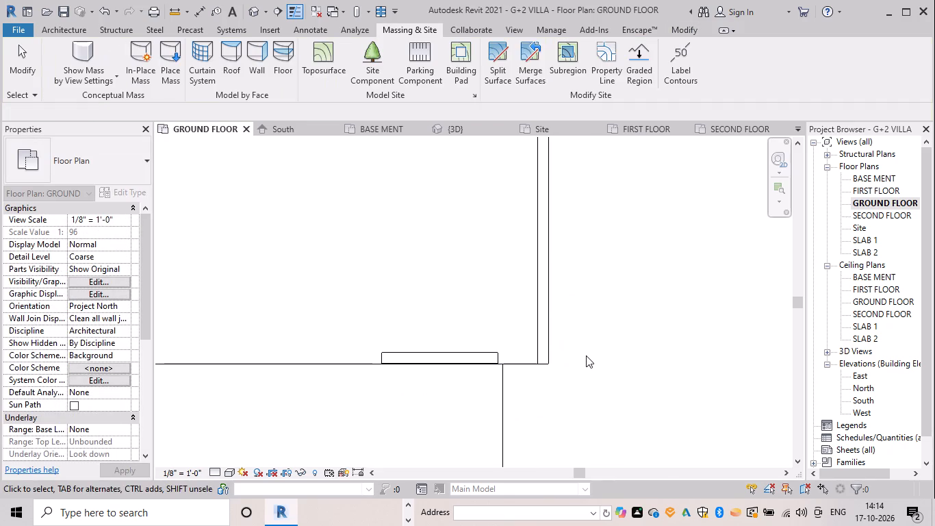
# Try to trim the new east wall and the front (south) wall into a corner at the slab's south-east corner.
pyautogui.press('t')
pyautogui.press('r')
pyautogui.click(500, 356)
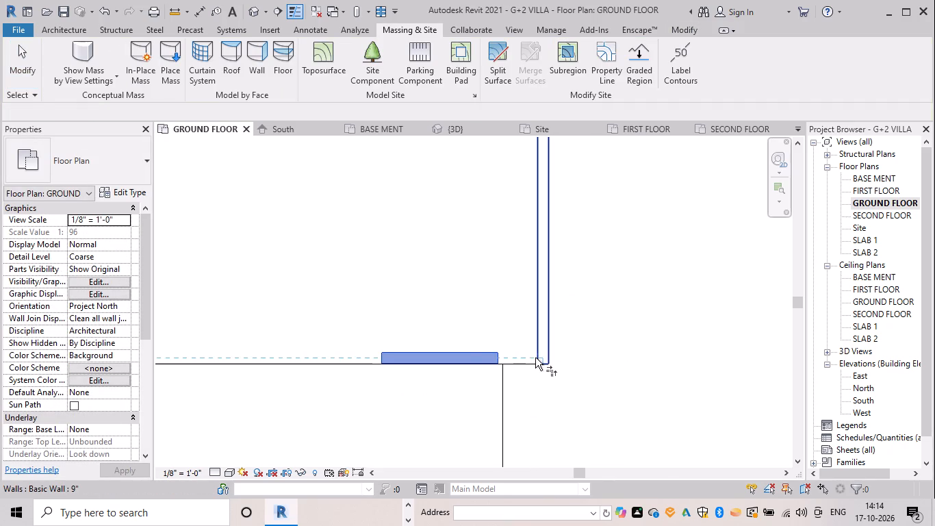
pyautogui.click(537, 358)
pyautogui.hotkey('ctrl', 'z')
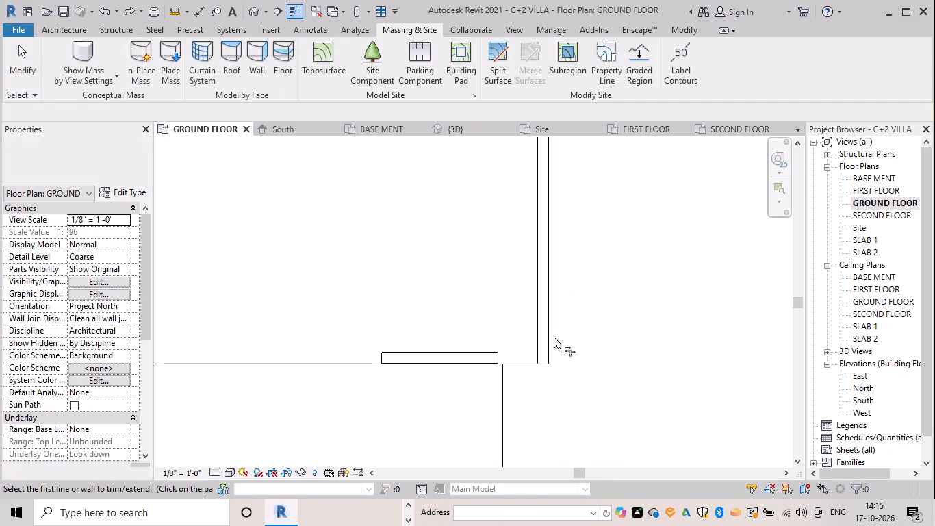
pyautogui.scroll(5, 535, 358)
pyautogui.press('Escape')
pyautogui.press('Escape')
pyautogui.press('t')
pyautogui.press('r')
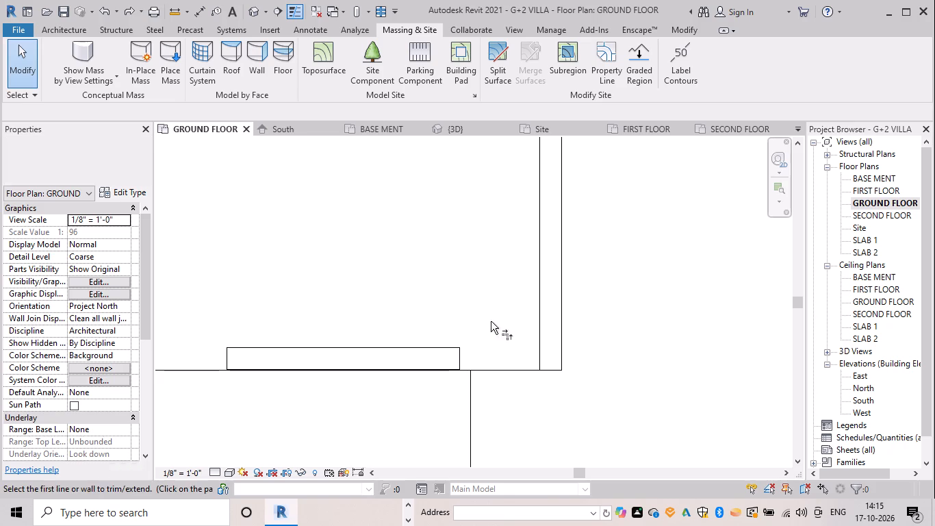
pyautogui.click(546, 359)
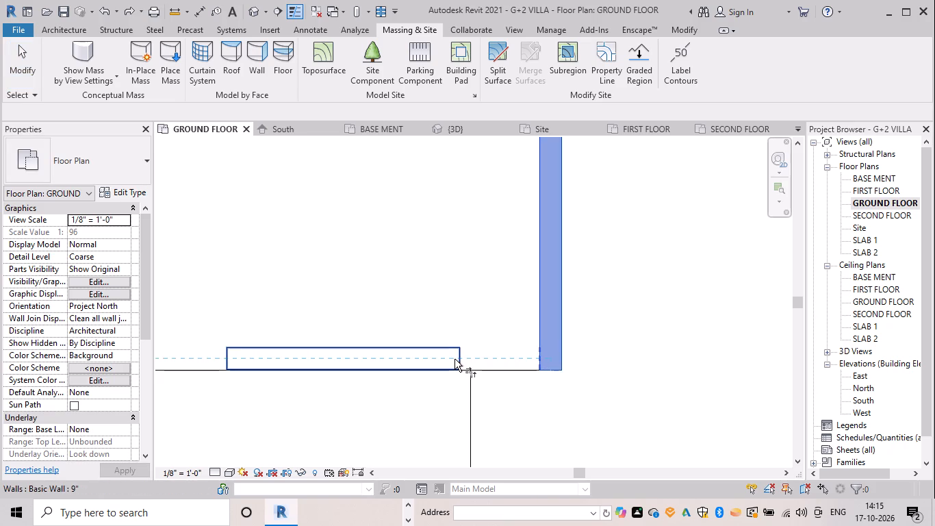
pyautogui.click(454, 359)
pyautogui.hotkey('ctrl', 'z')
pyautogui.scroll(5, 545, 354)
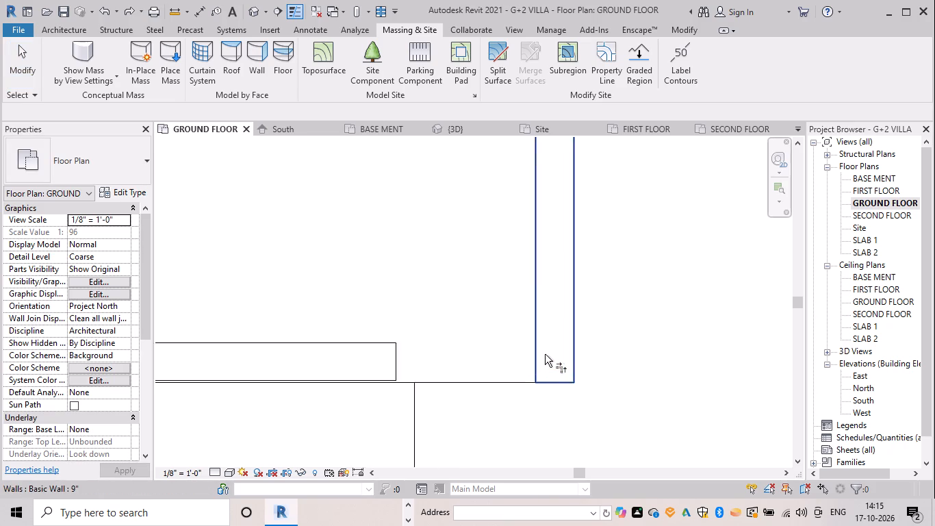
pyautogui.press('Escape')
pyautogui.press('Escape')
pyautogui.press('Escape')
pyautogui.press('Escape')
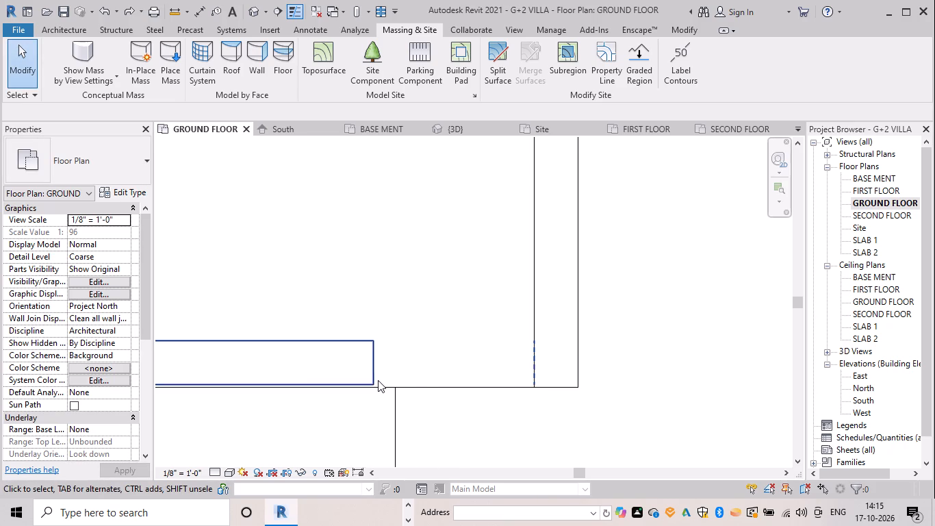
# Nudge the front wall slightly south so its outer face sits flush with the slab's south edge.
pyautogui.click(378, 380)
pyautogui.press('Down')
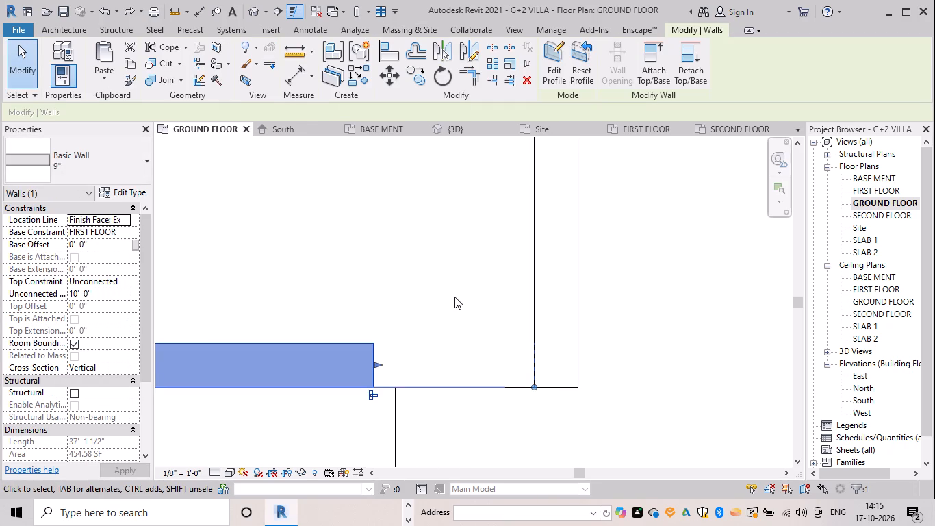
pyautogui.press('Escape')
pyautogui.press('Escape')
pyautogui.press('Escape')
pyautogui.press('Escape')
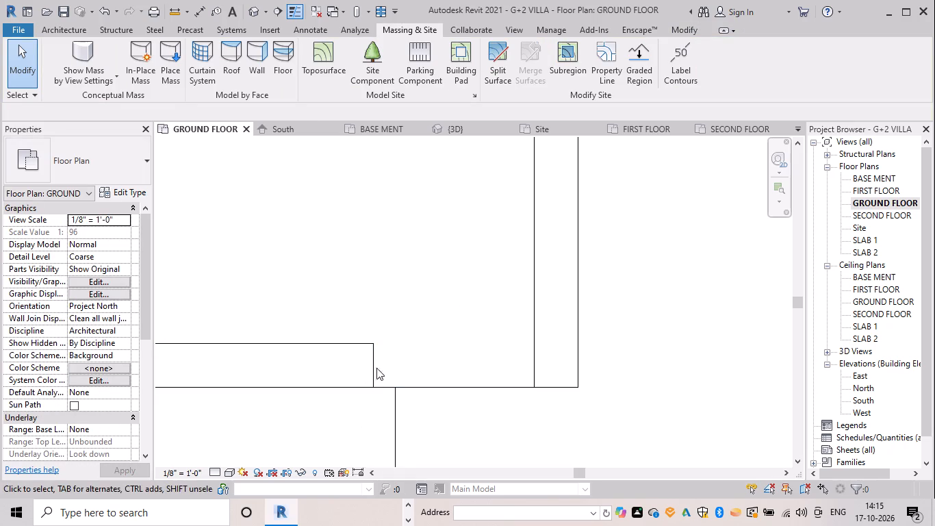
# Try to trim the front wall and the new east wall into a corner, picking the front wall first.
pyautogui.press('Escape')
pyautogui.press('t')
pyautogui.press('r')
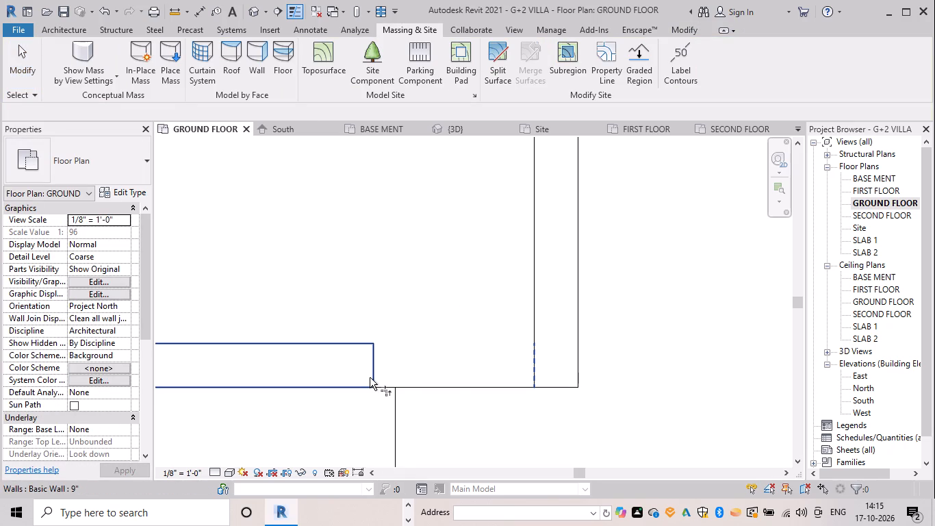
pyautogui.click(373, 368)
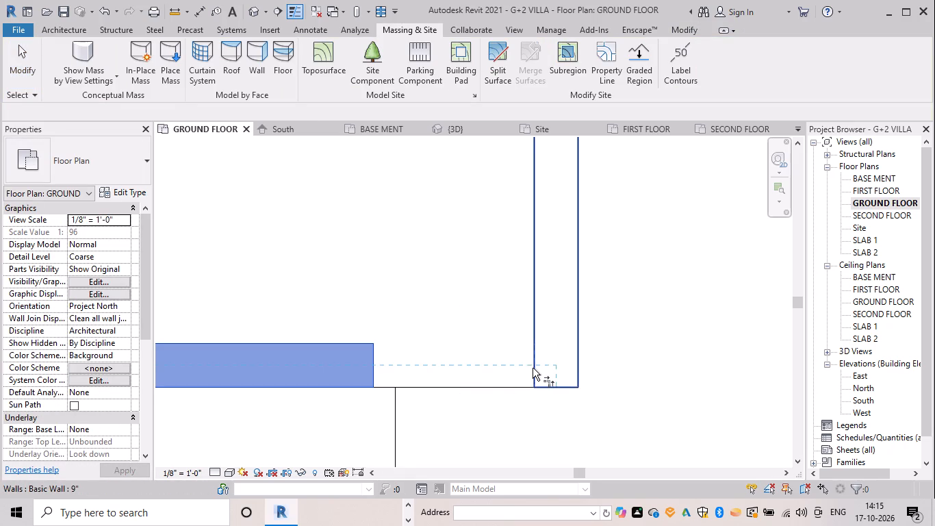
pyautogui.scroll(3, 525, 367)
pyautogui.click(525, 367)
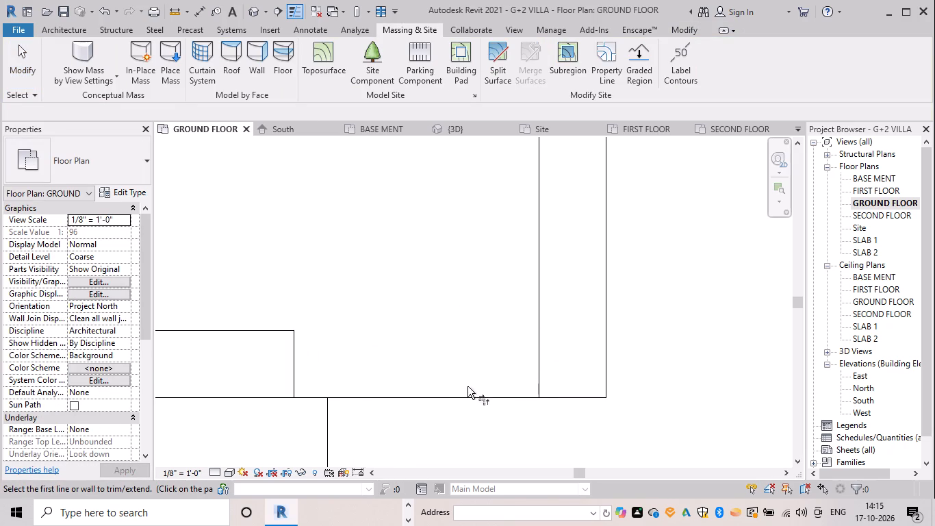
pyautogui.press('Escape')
# Stretch the front wall's east end to meet the new east wall at the slab's south-east corner.
pyautogui.click(299, 375)
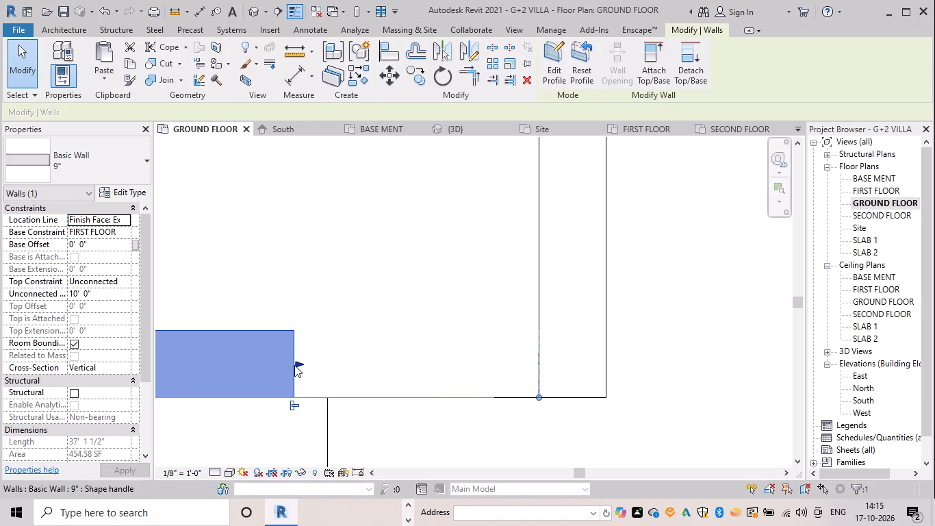
pyautogui.moveTo(300, 364); pyautogui.dragTo(527, 360)
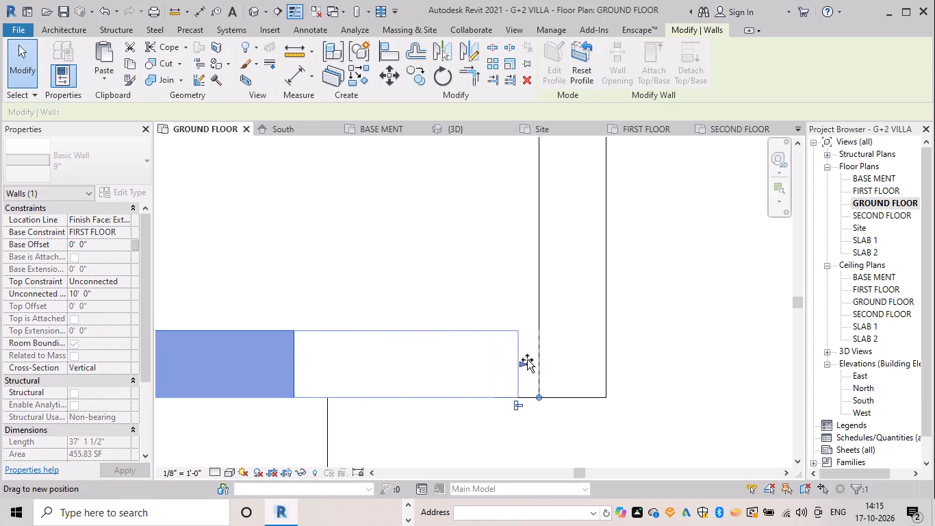
pyautogui.moveTo(527, 360); pyautogui.dragTo(542, 357)
pyautogui.press('Escape')
# Extend the ground floor's north wall eastward so its end meets the new east wall at the north-east corner.
pyautogui.scroll(-4, 453, 280)
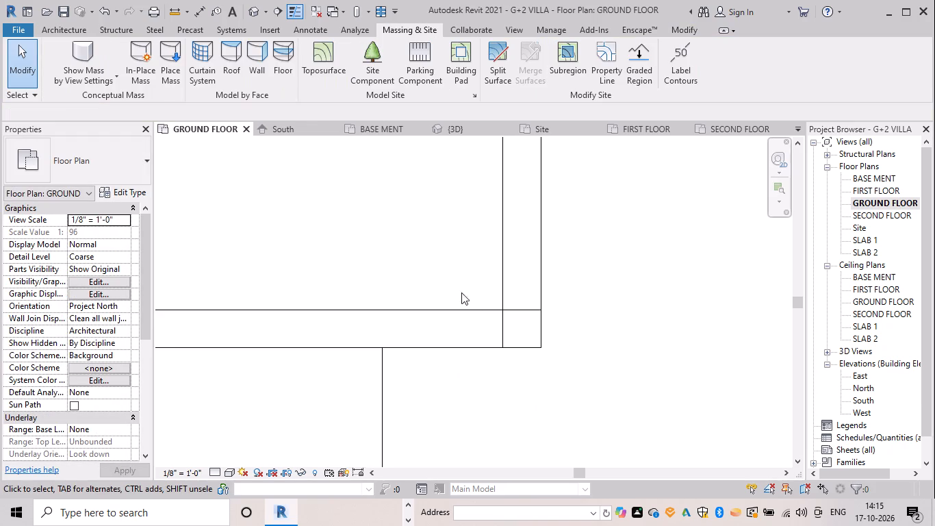
pyautogui.scroll(-8, 521, 324)
pyautogui.moveTo(520, 328); pyautogui.dragTo(523, 484, button='middle')
pyautogui.scroll(-6, 498, 286)
pyautogui.moveTo(494, 286); pyautogui.dragTo(500, 471, button='middle')
pyautogui.scroll(4, 507, 277)
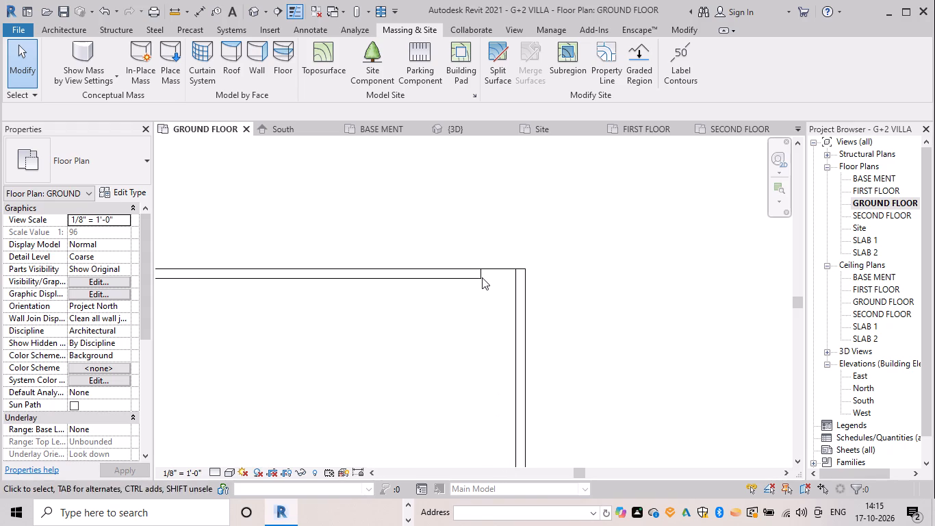
pyautogui.scroll(6, 481, 275)
pyautogui.click(481, 275)
pyautogui.scroll(5, 483, 273)
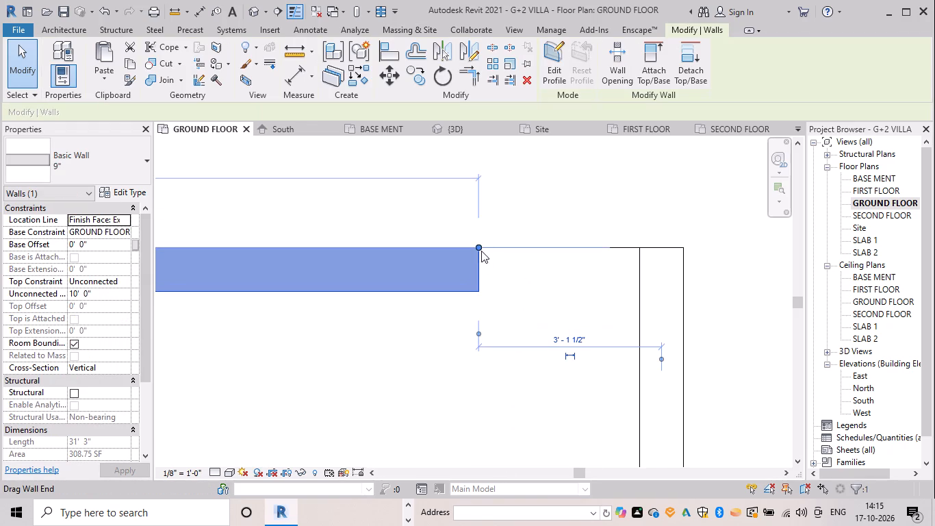
pyautogui.moveTo(480, 247); pyautogui.dragTo(635, 247)
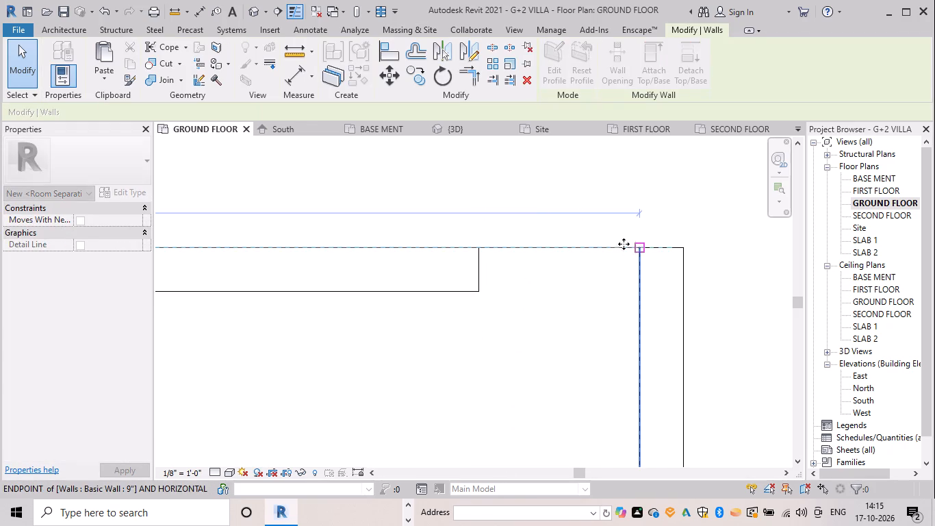
pyautogui.click(613, 229)
# Open the 3D view and examine how the front wall meets the side walls at the villa's south-east corner.
pyautogui.click(461, 125)
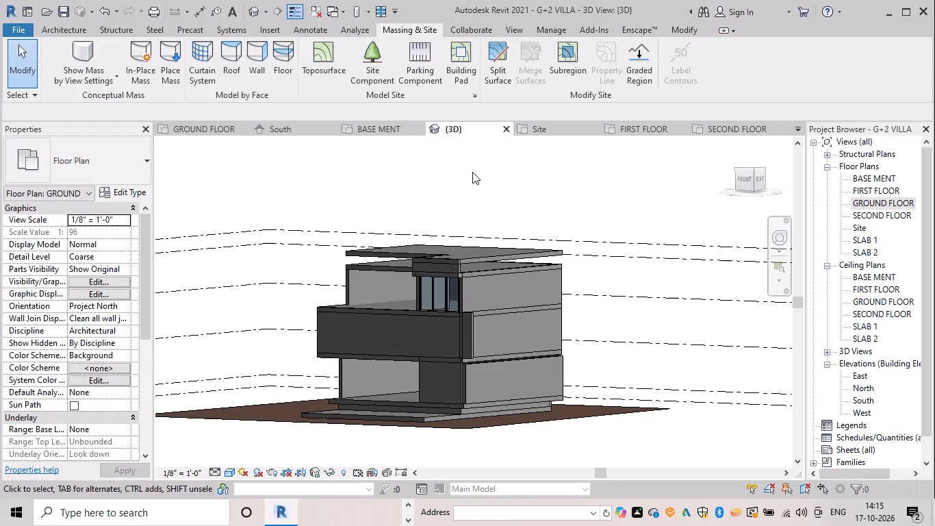
pyautogui.keyDown('shift'); pyautogui.moveTo(507, 381); pyautogui.dragTo(549, 375, button='middle'); pyautogui.keyUp('shift')
pyautogui.scroll(5, 485, 368)
pyautogui.keyDown('shift'); pyautogui.moveTo(587, 379); pyautogui.dragTo(543, 386, button='middle'); pyautogui.keyUp('shift')
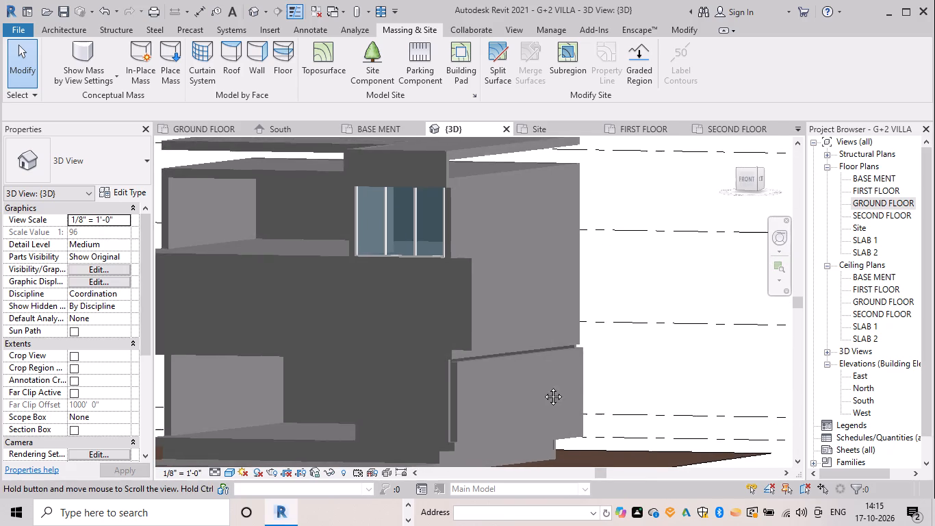
pyautogui.keyDown('shift'); pyautogui.moveTo(543, 386); pyautogui.dragTo(563, 373, button='middle'); pyautogui.keyUp('shift')
pyautogui.keyDown('shift'); pyautogui.moveTo(541, 397); pyautogui.dragTo(487, 399, button='middle'); pyautogui.keyUp('shift')
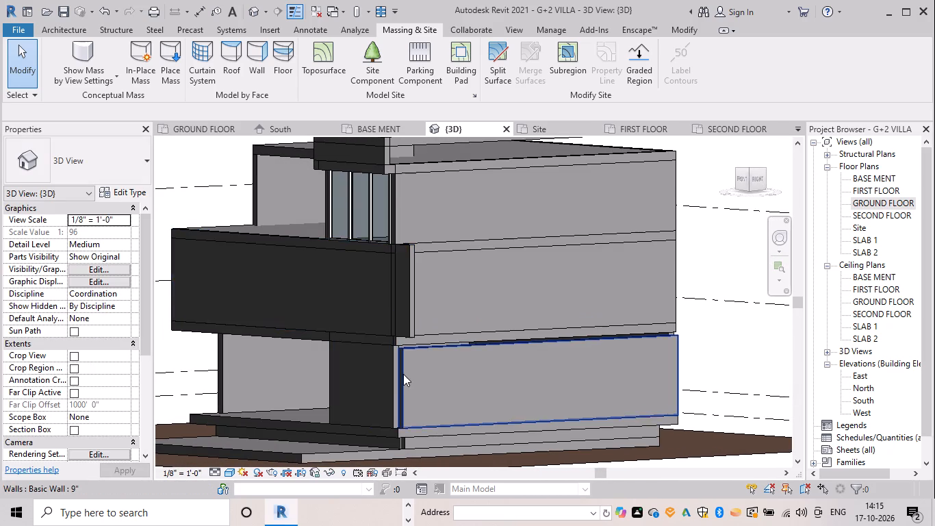
pyautogui.scroll(-1, 403, 374)
pyautogui.keyDown('shift'); pyautogui.moveTo(408, 372); pyautogui.dragTo(450, 362, button='middle'); pyautogui.keyUp('shift')
pyautogui.scroll(4, 443, 312)
pyautogui.keyDown('shift'); pyautogui.moveTo(472, 340); pyautogui.dragTo(483, 343, button='middle'); pyautogui.keyUp('shift')
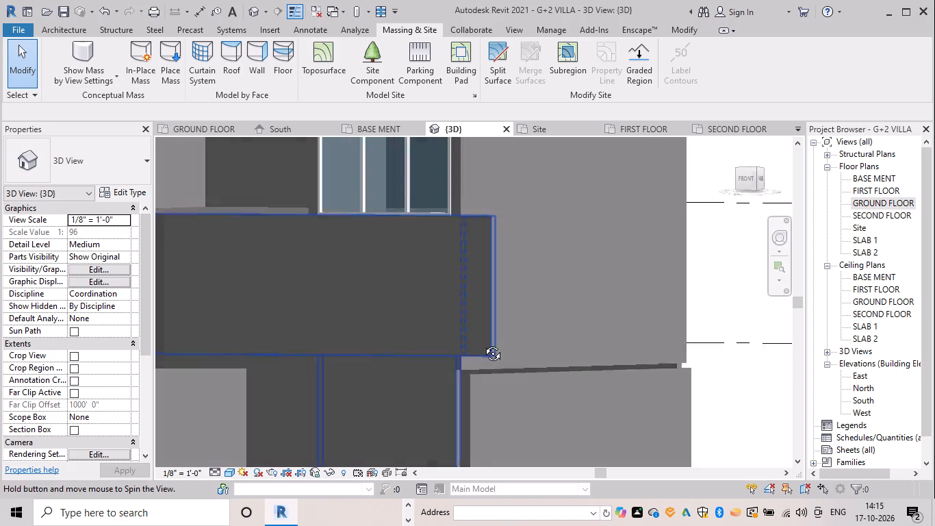
pyautogui.keyDown('shift'); pyautogui.moveTo(483, 343); pyautogui.dragTo(520, 335, button='middle'); pyautogui.keyUp('shift')
# Edit the front wall's profile, moving the upper section's projecting east edge inward toward the lower leg's outer edge.
pyautogui.click(583, 345)
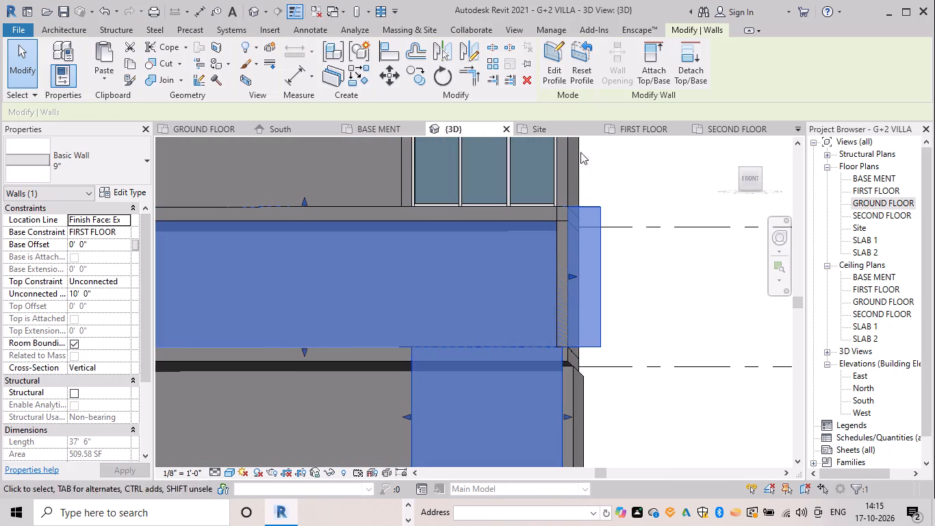
pyautogui.click(541, 67)
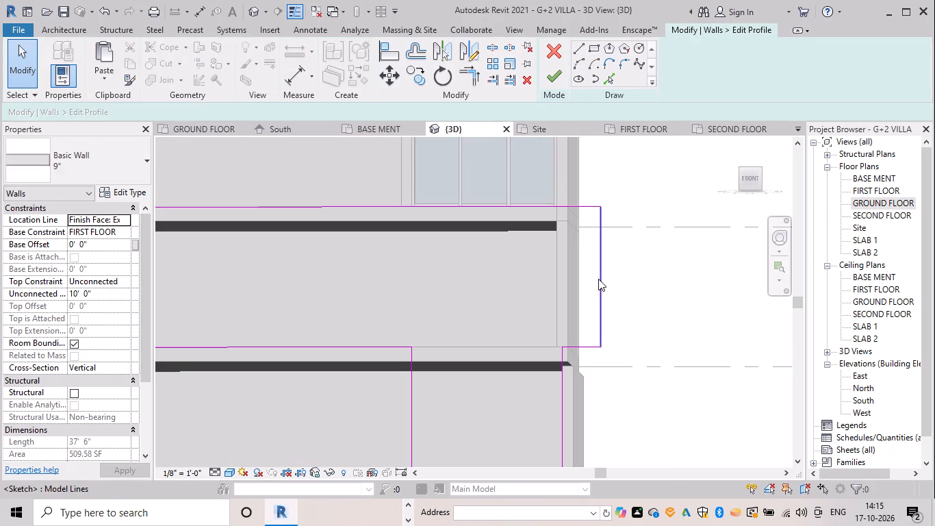
pyautogui.moveTo(600, 279); pyautogui.dragTo(563, 274)
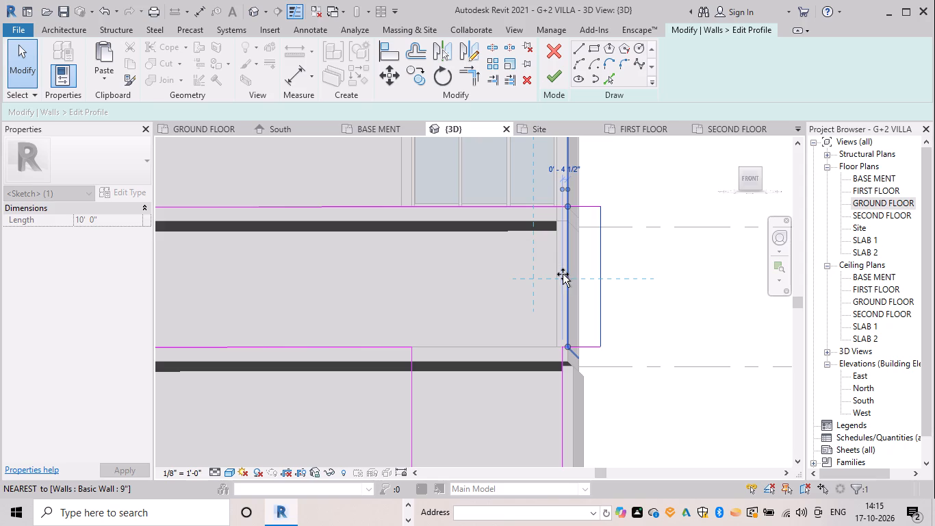
pyautogui.moveTo(563, 274); pyautogui.dragTo(568, 268)
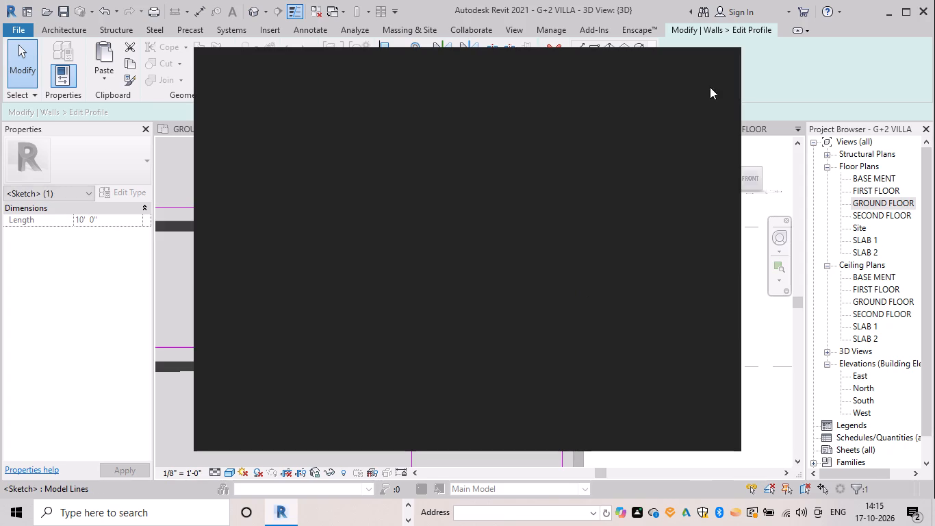
# Nudge that edge in line with the lower leg's outer edge, delete the leftover short connecting line, and finish the profile.
pyautogui.click(714, 64)
pyautogui.scroll(5, 584, 325)
pyautogui.scroll(6, 574, 386)
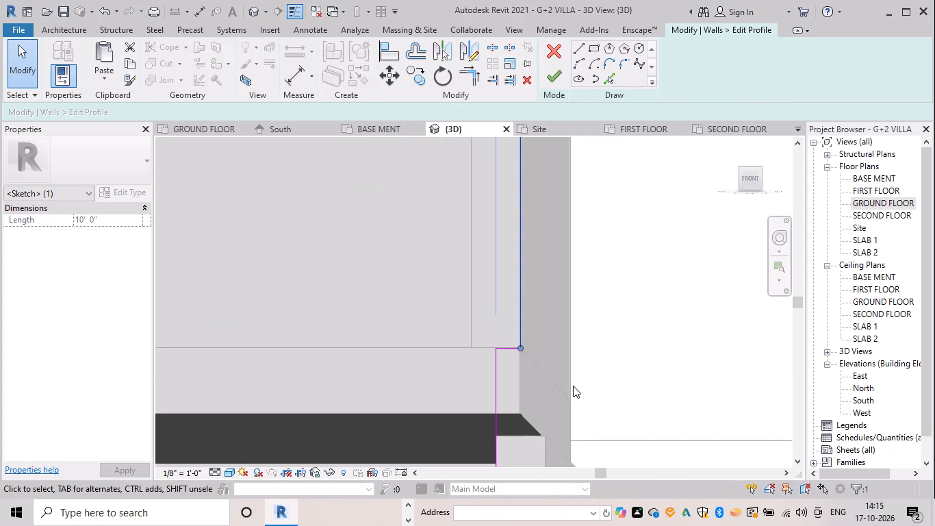
pyautogui.press('Left')
pyautogui.press('Left')
pyautogui.press('Left')
pyautogui.press('Left')
pyautogui.press('Left')
pyautogui.press('Left')
pyautogui.press('Left')
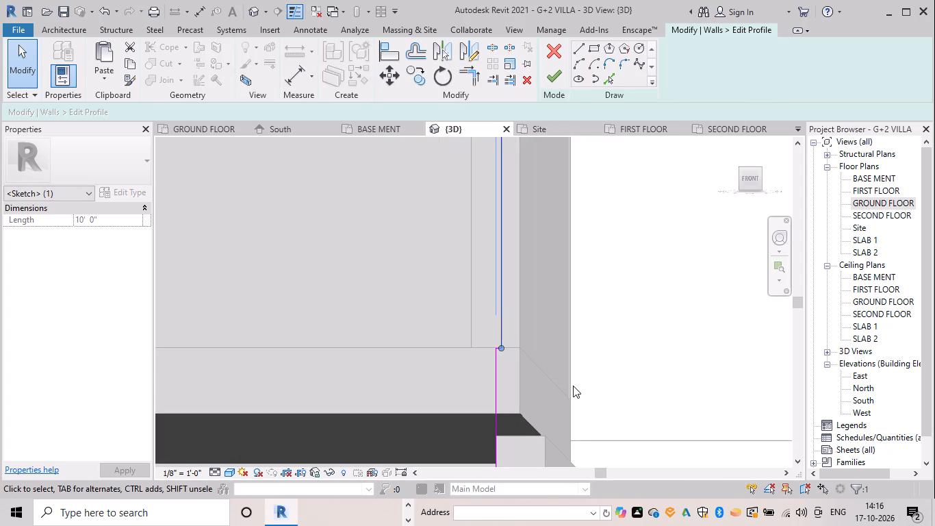
pyautogui.press('Left')
pyautogui.press('Left')
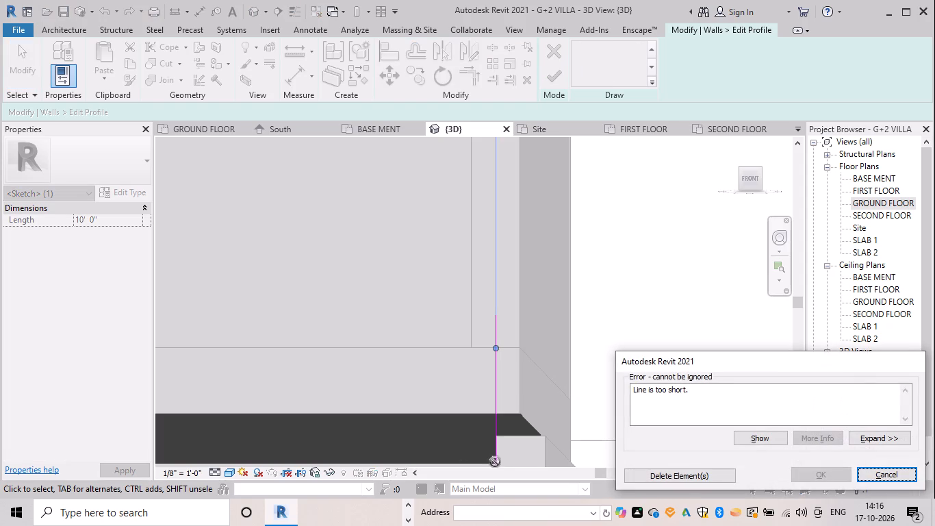
pyautogui.click(677, 478)
pyautogui.scroll(-7, 620, 353)
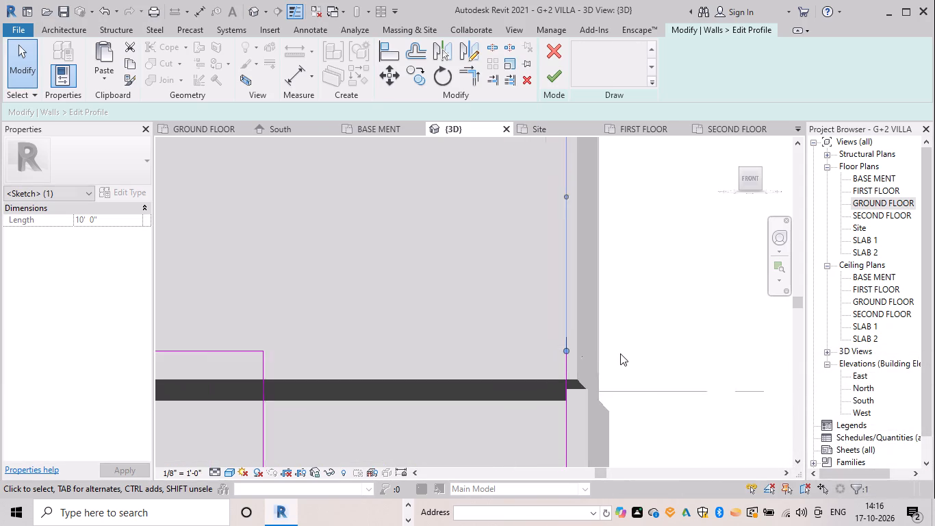
pyautogui.scroll(-2, 620, 353)
pyautogui.moveTo(618, 353); pyautogui.dragTo(616, 418, button='middle')
pyautogui.click(554, 86)
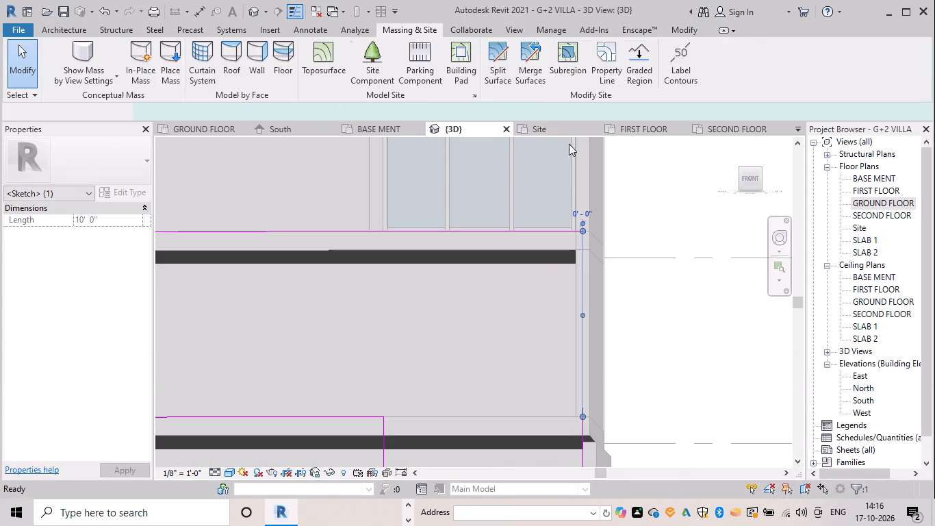
pyautogui.press('Escape')
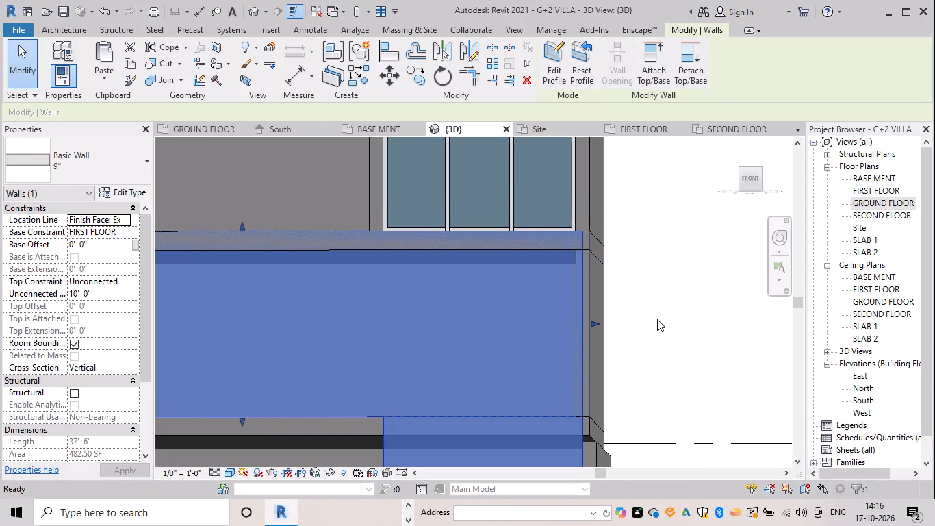
# Delete the ground floor's new long east wall in the 3D view.
pyautogui.scroll(-2, 658, 321)
pyautogui.moveTo(671, 380); pyautogui.dragTo(667, 233, button='middle')
pyautogui.scroll(-1, 661, 265)
pyautogui.keyDown('shift'); pyautogui.moveTo(648, 306); pyautogui.dragTo(648, 330, button='middle'); pyautogui.keyUp('shift')
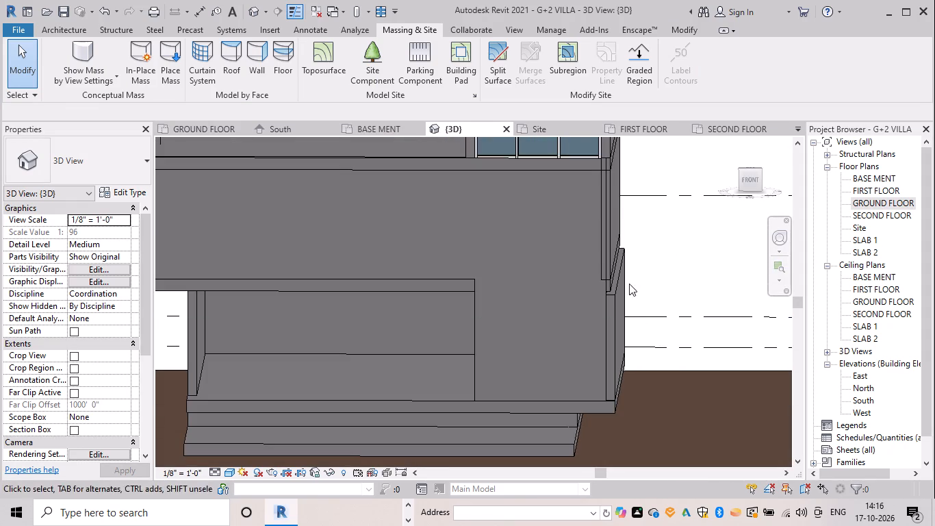
pyautogui.keyDown('shift'); pyautogui.moveTo(654, 297); pyautogui.dragTo(567, 281, button='middle'); pyautogui.keyUp('shift')
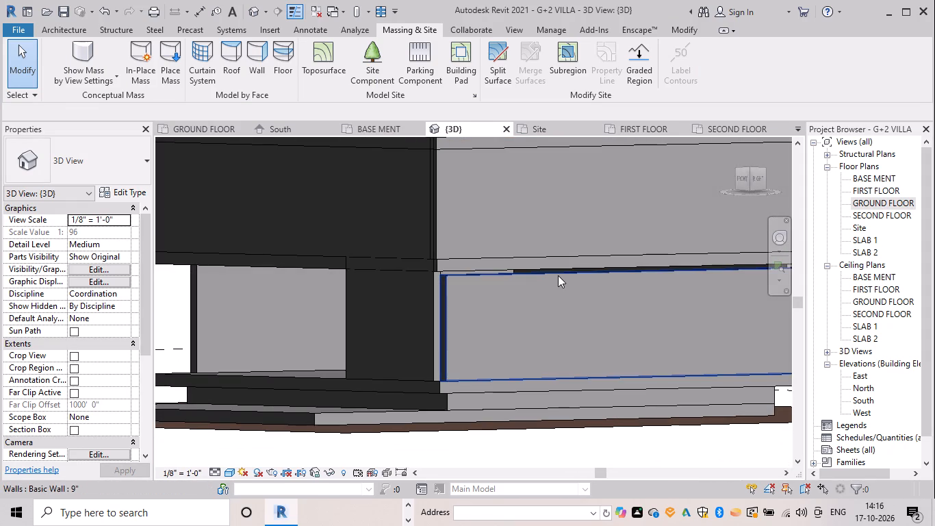
pyautogui.click(558, 275)
pyautogui.press('Delete')
pyautogui.scroll(-3, 590, 311)
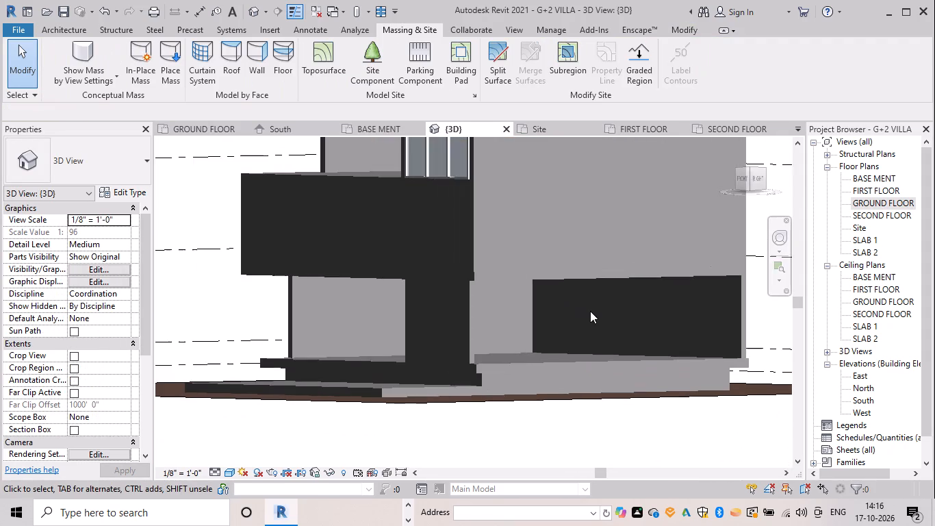
# Extend the base of the upper 9" east wall down to the GROUND FLOOR level, closing the open east side.
pyautogui.keyDown('shift'); pyautogui.moveTo(588, 311); pyautogui.dragTo(512, 319, button='middle'); pyautogui.keyUp('shift')
pyautogui.click(511, 268)
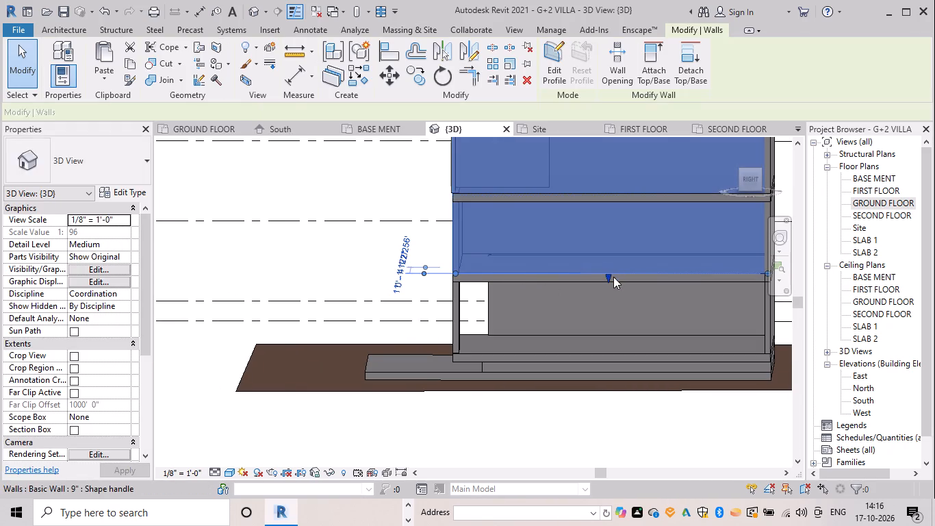
pyautogui.moveTo(608, 275); pyautogui.dragTo(609, 355)
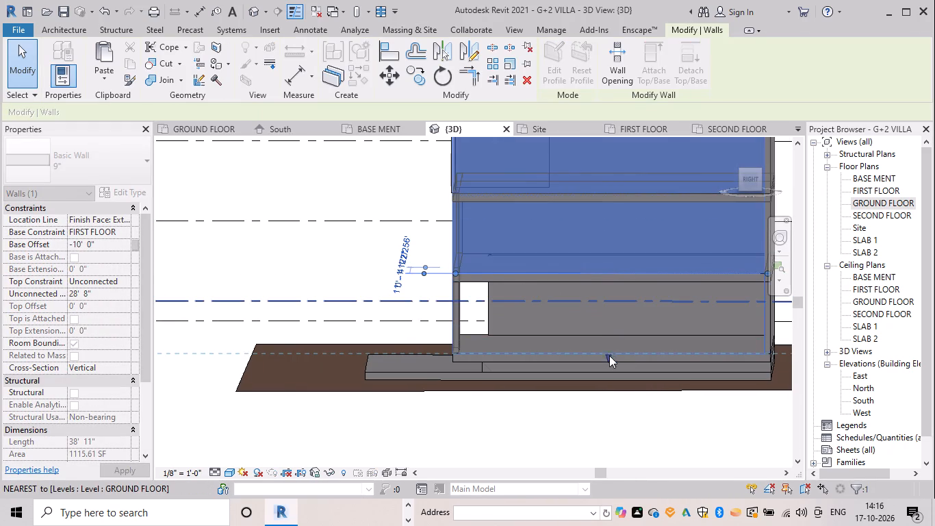
pyautogui.click(350, 196)
pyautogui.press('Escape')
# Examine the villa from the east and front to check how the extended east wall meets the slabs below.
pyautogui.keyDown('shift'); pyautogui.moveTo(401, 334); pyautogui.dragTo(433, 333, button='middle'); pyautogui.keyUp('shift')
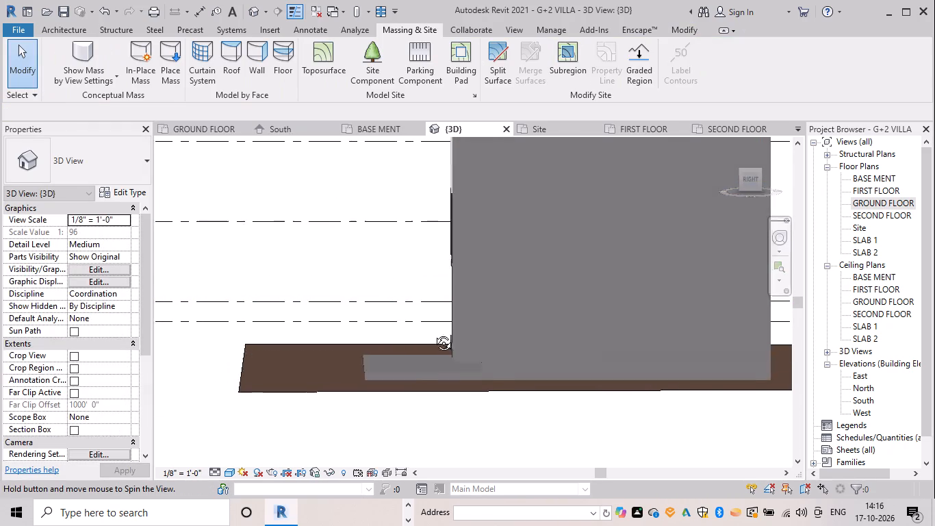
pyautogui.keyDown('shift'); pyautogui.moveTo(433, 333); pyautogui.dragTo(578, 336, button='middle'); pyautogui.keyUp('shift')
pyautogui.scroll(-4, 561, 350)
pyautogui.keyDown('shift'); pyautogui.moveTo(539, 349); pyautogui.dragTo(598, 342, button='middle'); pyautogui.keyUp('shift')
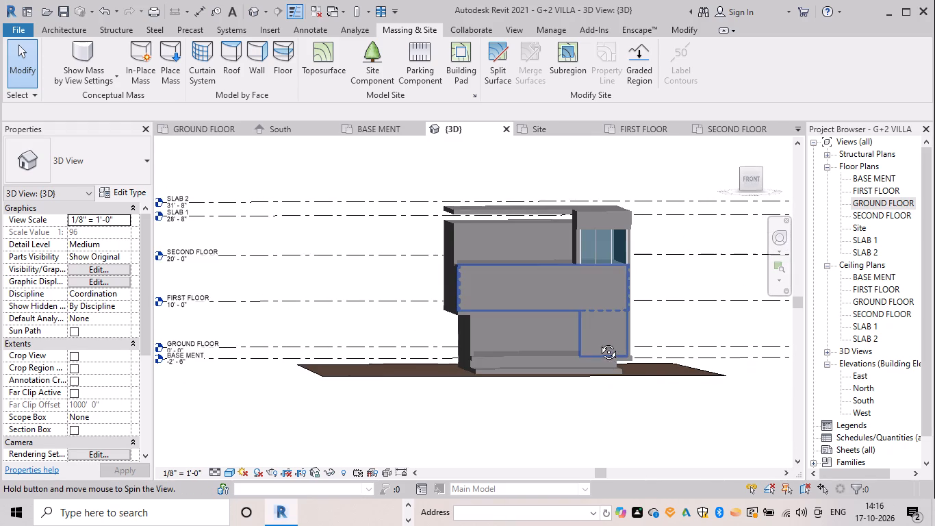
pyautogui.keyDown('shift'); pyautogui.moveTo(598, 342); pyautogui.dragTo(578, 323, button='middle'); pyautogui.keyUp('shift')
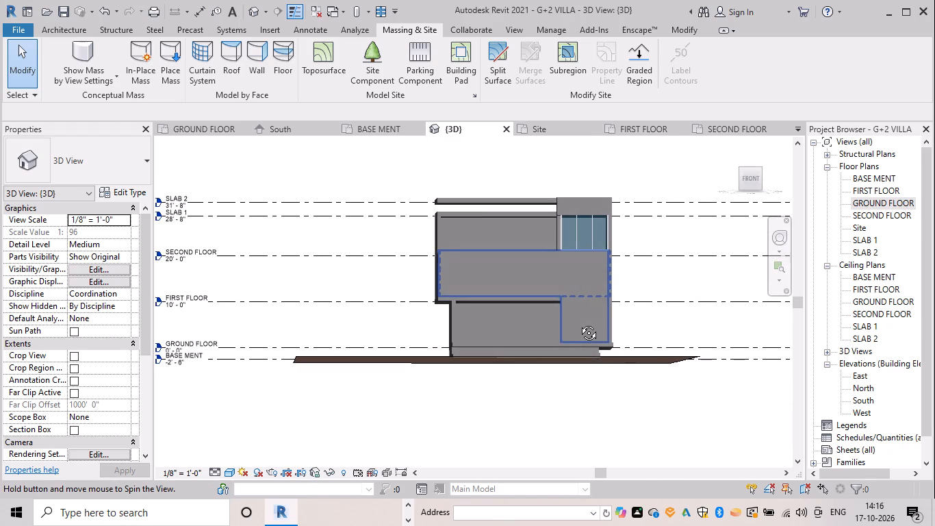
pyautogui.keyDown('shift'); pyautogui.moveTo(578, 323); pyautogui.dragTo(589, 385, button='middle'); pyautogui.keyUp('shift')
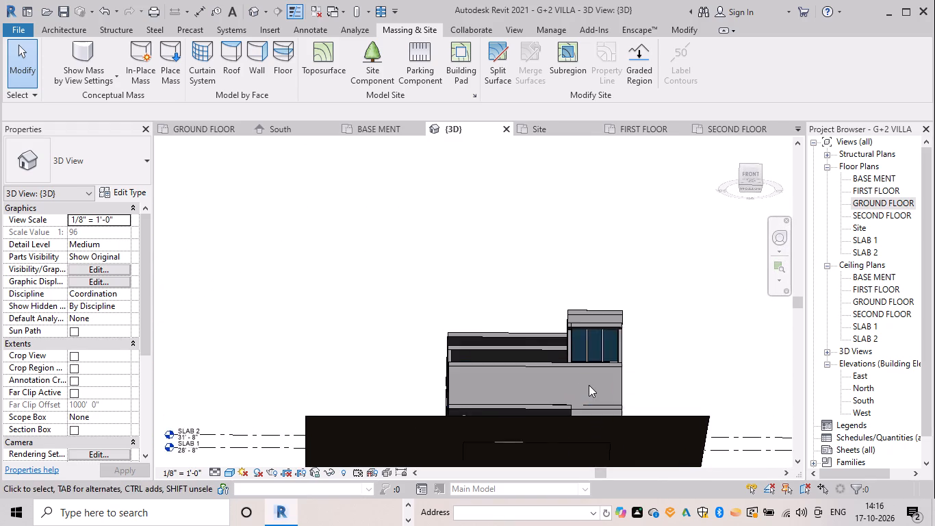
pyautogui.scroll(-3, 588, 385)
pyautogui.moveTo(585, 384); pyautogui.dragTo(517, 220, button='middle')
pyautogui.keyDown('shift'); pyautogui.moveTo(515, 223); pyautogui.dragTo(517, 310, button='middle'); pyautogui.keyUp('shift')
# Edit the ground floor slab's boundary, nudging its east edge inward to the 3' - 1 1/2" dimension, flush with the front wall, and finish.
pyautogui.scroll(4, 524, 303)
pyautogui.keyDown('shift'); pyautogui.middleClick(593, 297); pyautogui.keyUp('shift')
pyautogui.keyDown('shift'); pyautogui.scroll(1, 587, 297); pyautogui.keyUp('shift')
pyautogui.scroll(4, 548, 284)
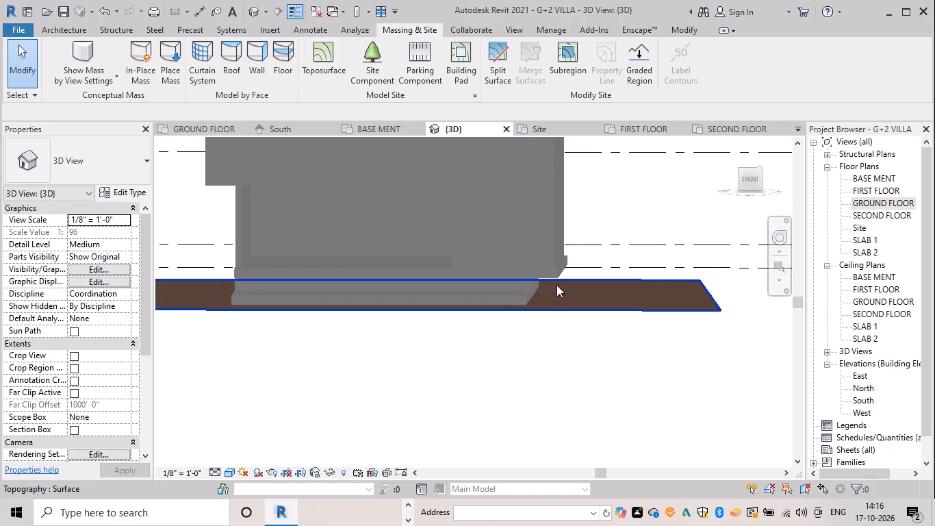
pyautogui.keyDown('shift'); pyautogui.middleClick(556, 285); pyautogui.keyUp('shift')
pyautogui.scroll(10, 561, 277)
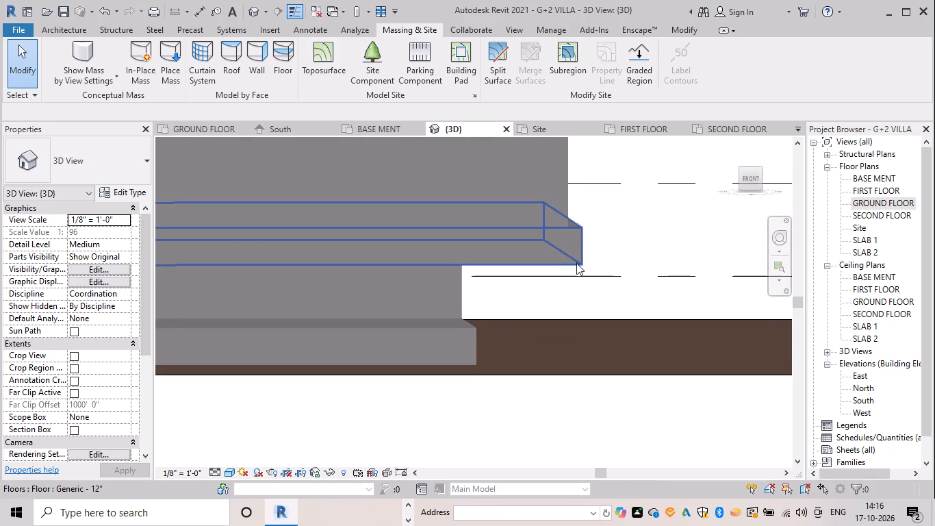
pyautogui.click(576, 262)
pyautogui.keyDown('shift'); pyautogui.scroll(-1, 593, 295); pyautogui.keyUp('shift')
pyautogui.keyDown('shift'); pyautogui.middleClick(585, 292); pyautogui.keyUp('shift')
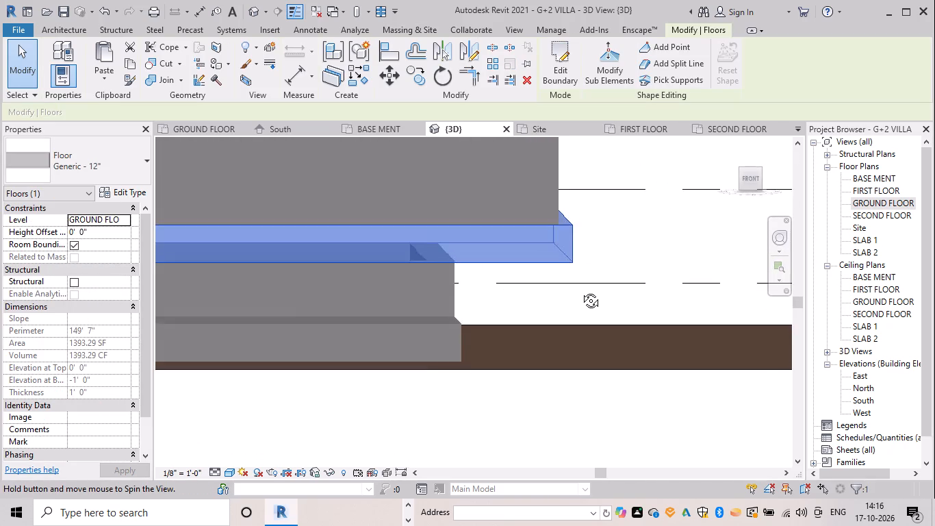
pyautogui.click(552, 71)
pyautogui.scroll(2, 563, 236)
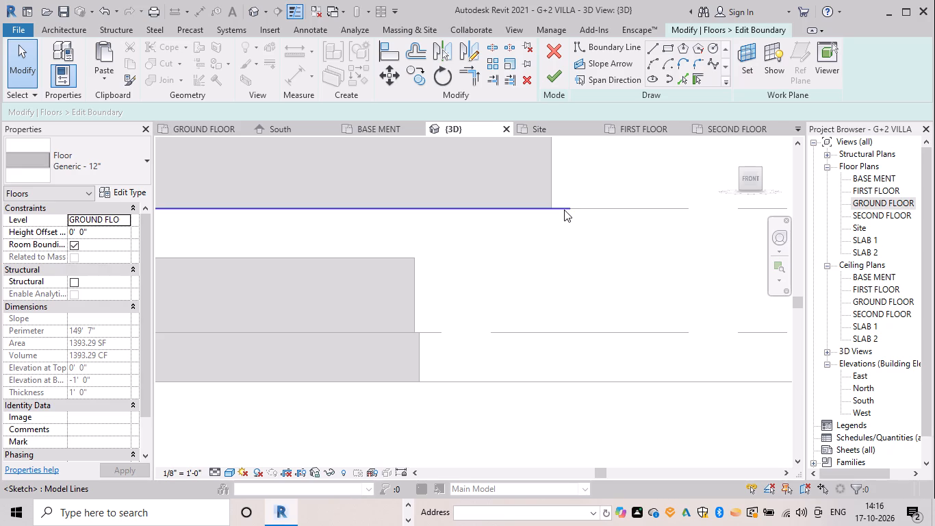
pyautogui.keyDown('shift'); pyautogui.moveTo(568, 222); pyautogui.dragTo(569, 229, button='middle'); pyautogui.keyUp('shift')
pyautogui.click(564, 217)
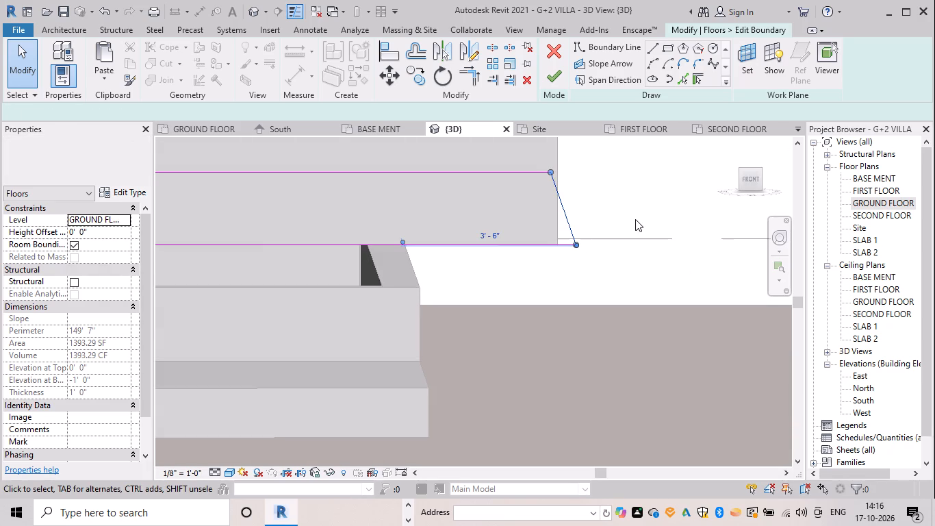
pyautogui.click(754, 181)
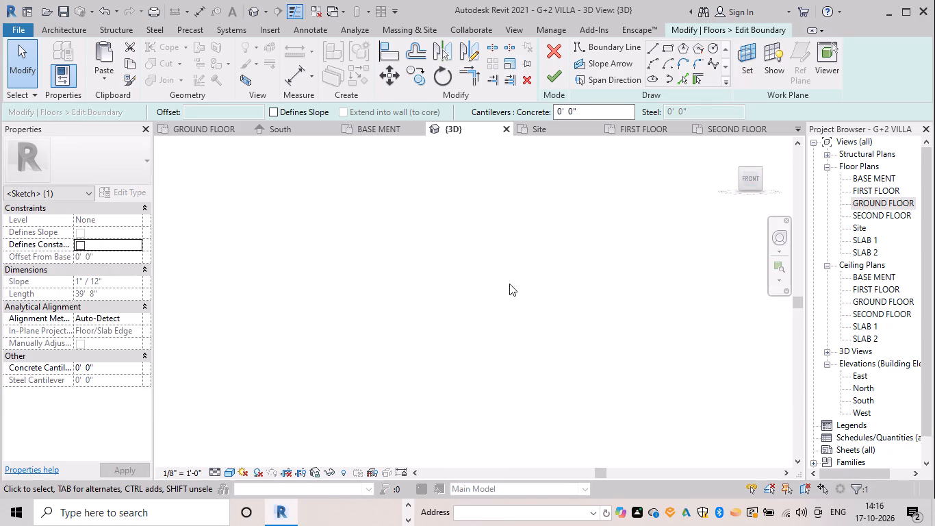
pyautogui.scroll(5, 466, 310)
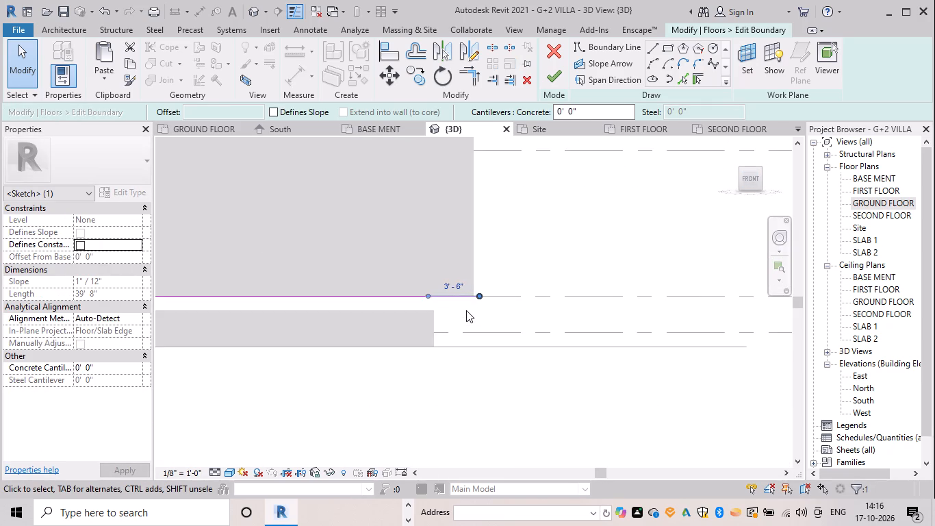
pyautogui.scroll(9, 466, 310)
pyautogui.press('Left')
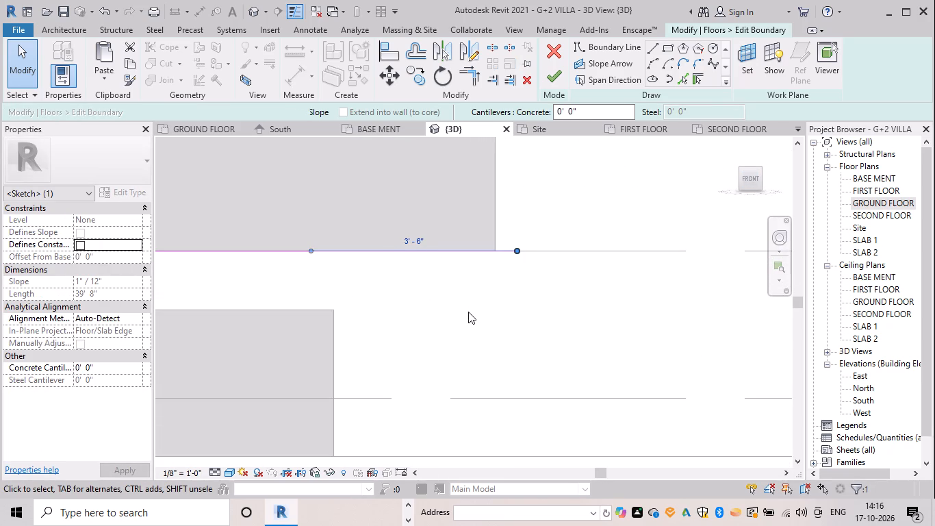
pyautogui.press('Left')
pyautogui.press('Left')
pyautogui.press('Left')
pyautogui.press('Left')
pyautogui.press('Left')
pyautogui.press('Left')
pyautogui.press('Left')
pyautogui.press('Left')
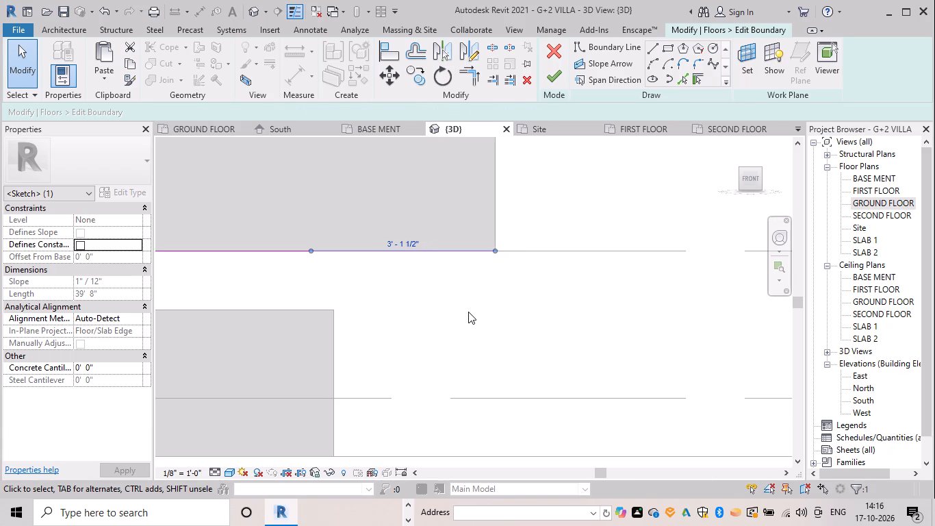
pyautogui.click(548, 76)
pyautogui.click(578, 216)
# Dismiss the notification card and examine how the basement wall and floor sit beneath the ground floor slab at the south-east corner.
pyautogui.scroll(-15, 574, 223)
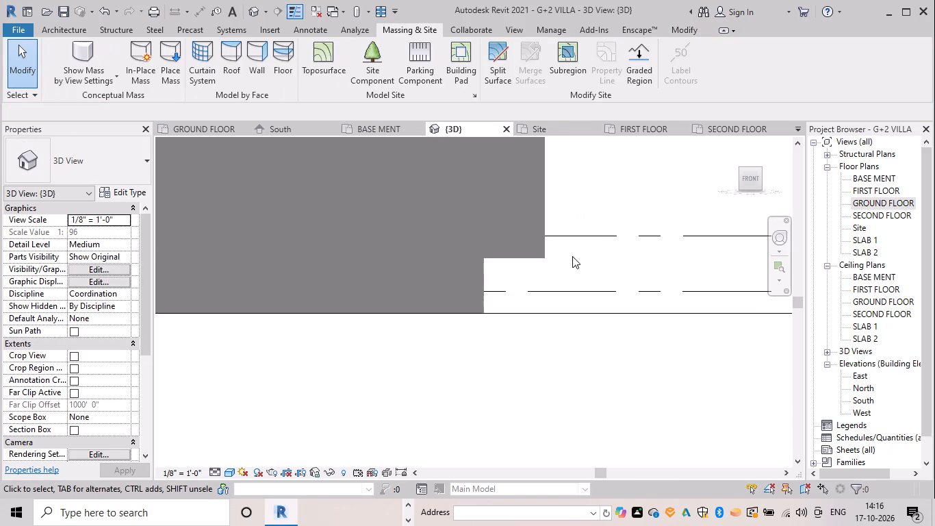
pyautogui.scroll(-6, 572, 256)
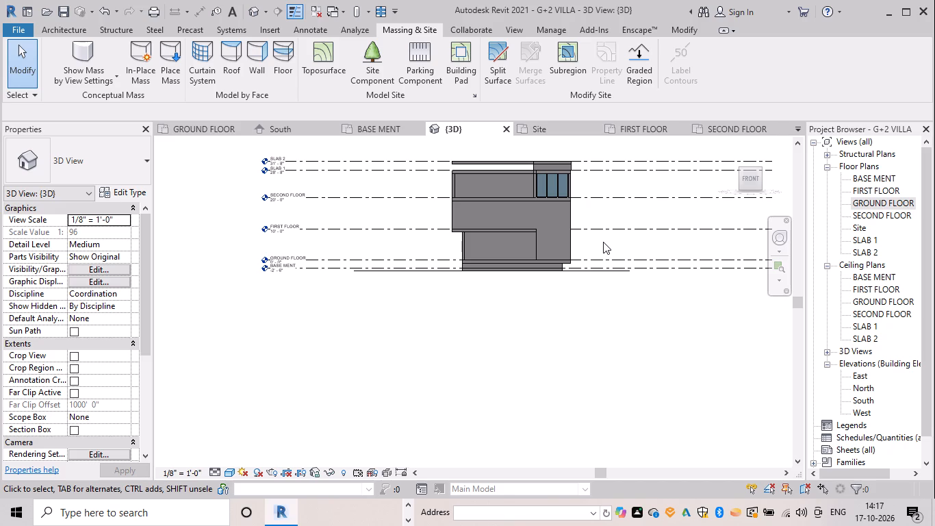
pyautogui.scroll(-2, 603, 242)
pyautogui.middleClick(597, 242)
pyautogui.scroll(4, 595, 242)
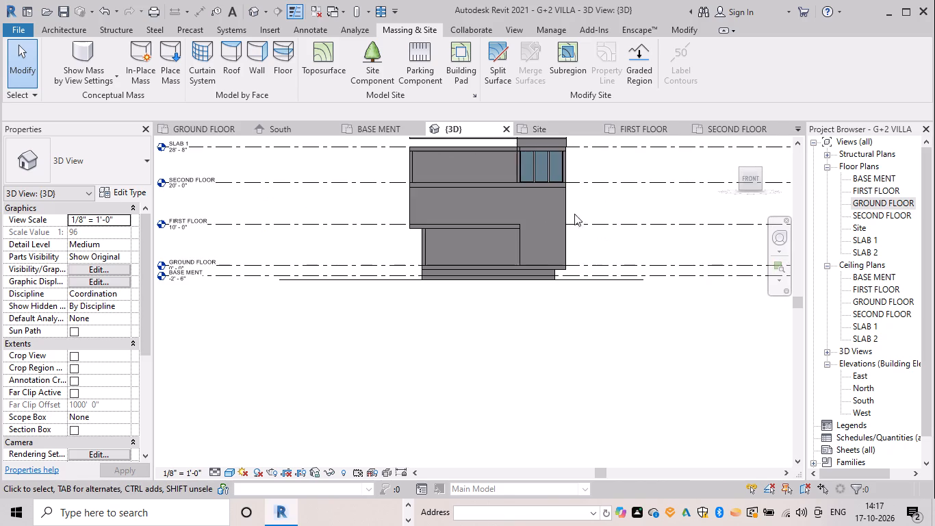
pyautogui.keyDown('shift'); pyautogui.moveTo(582, 218); pyautogui.dragTo(513, 231, button='middle'); pyautogui.keyUp('shift')
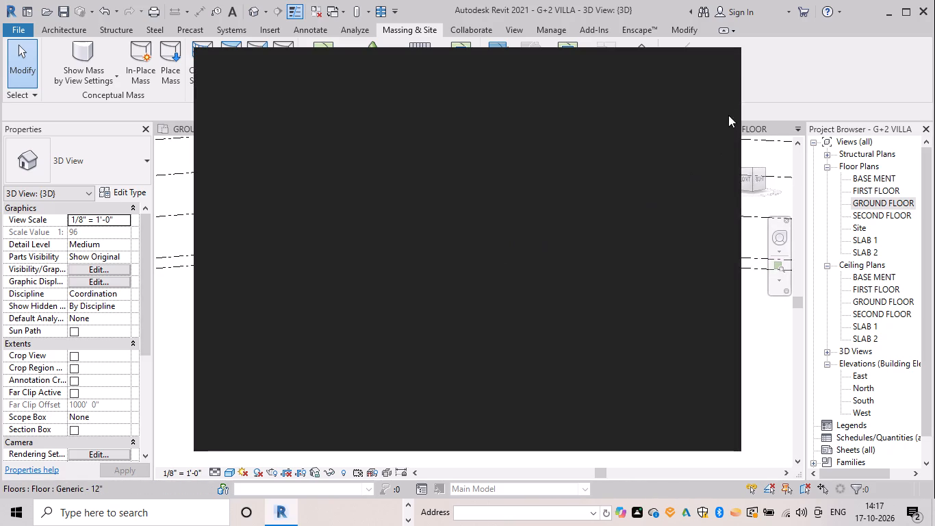
pyautogui.click(716, 64)
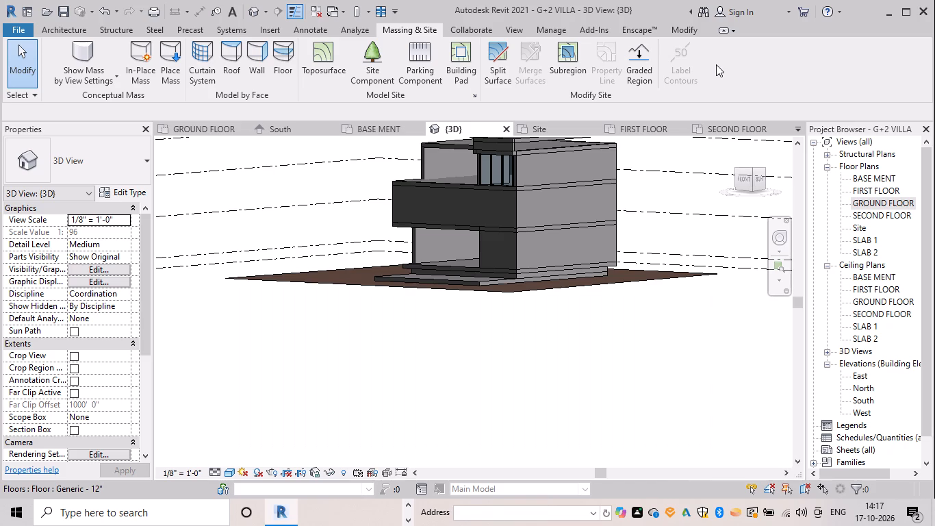
pyautogui.scroll(9, 543, 277)
pyautogui.scroll(-1, 476, 312)
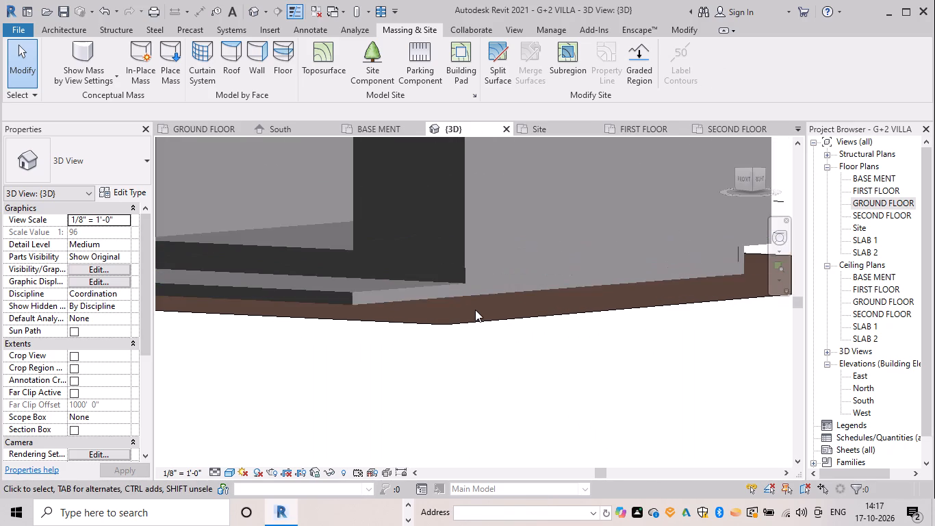
pyautogui.keyDown('shift'); pyautogui.moveTo(475, 309); pyautogui.dragTo(546, 303, button='middle'); pyautogui.keyUp('shift')
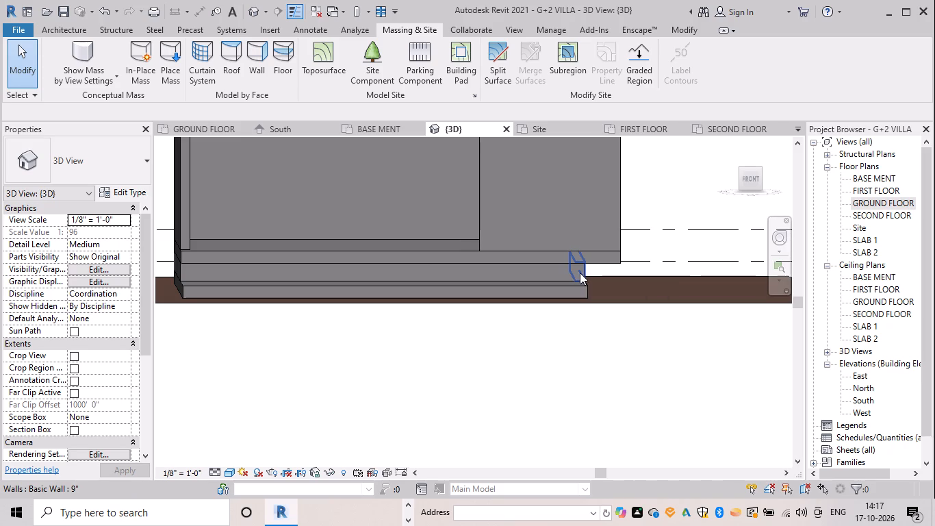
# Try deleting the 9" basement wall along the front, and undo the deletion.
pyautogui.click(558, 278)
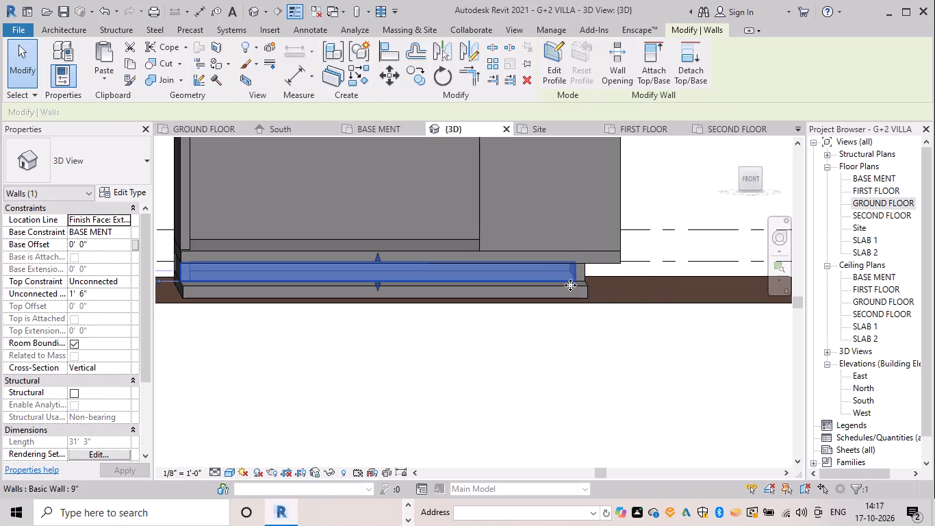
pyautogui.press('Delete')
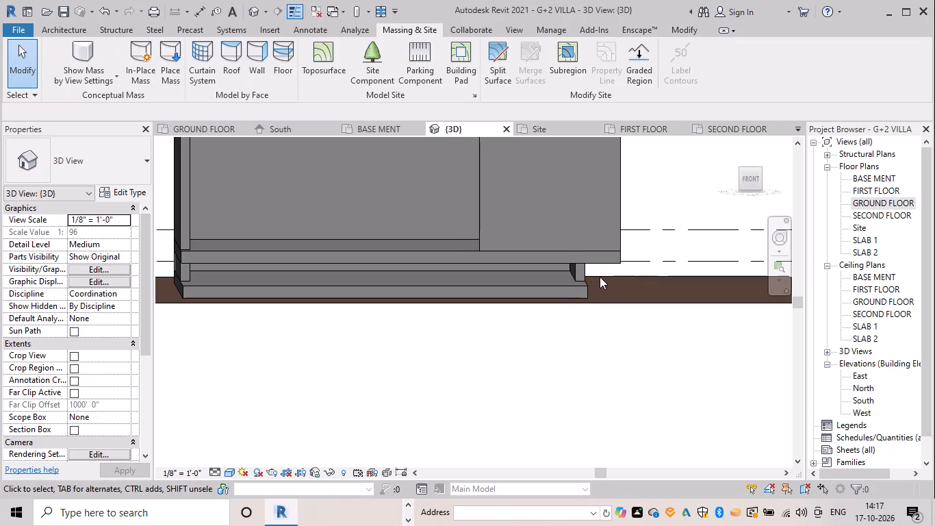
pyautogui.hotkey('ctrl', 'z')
# Edit the basement floor's boundary, nudging its east edge outward until it is flush with the ground floor slab's east edge, and finish.
pyautogui.scroll(4, 580, 278)
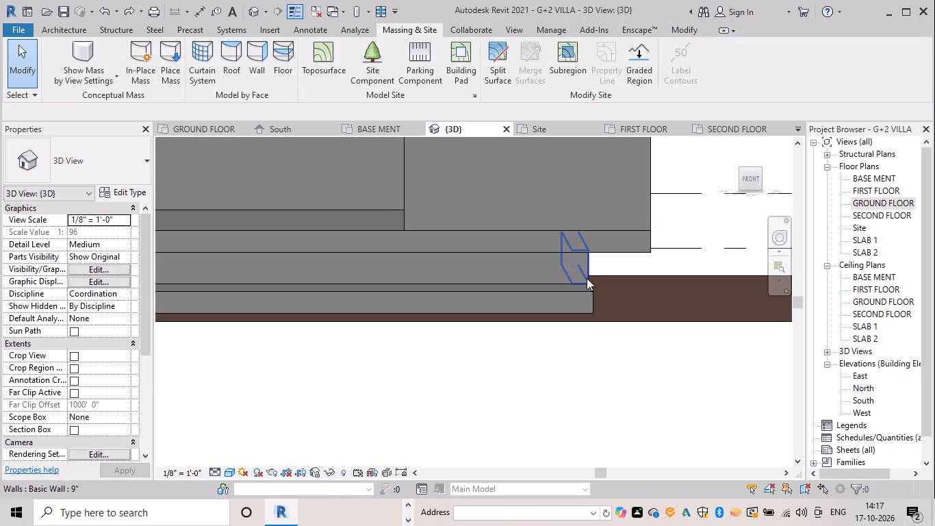
pyautogui.click(570, 295)
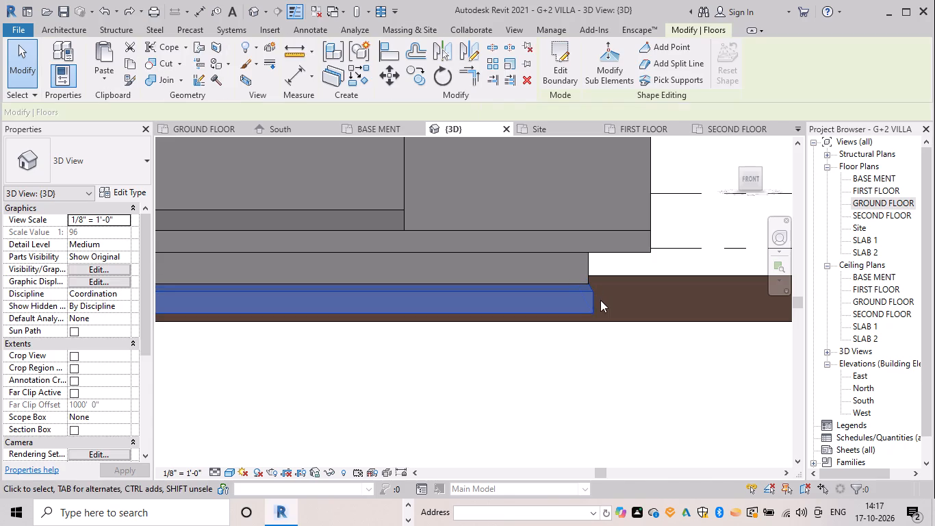
pyautogui.moveTo(552, 78); pyautogui.dragTo(552, 99)
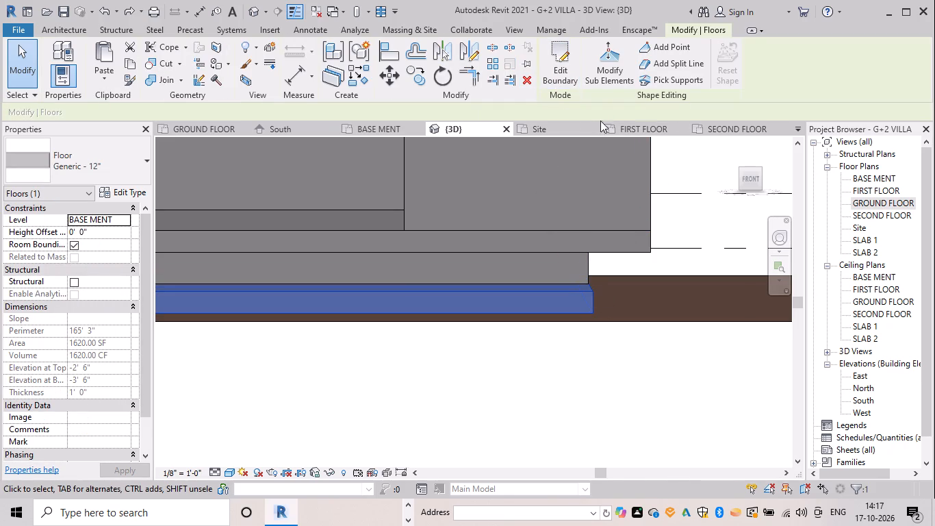
pyautogui.click(560, 66)
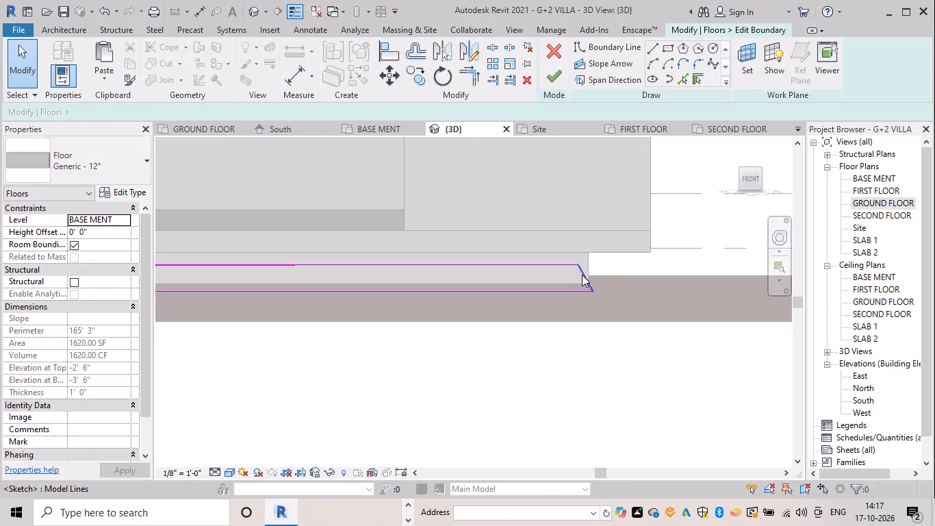
pyautogui.click(582, 275)
pyautogui.scroll(-2, 618, 284)
pyautogui.keyDown('shift'); pyautogui.moveTo(618, 284); pyautogui.dragTo(613, 275, button='middle'); pyautogui.keyUp('shift')
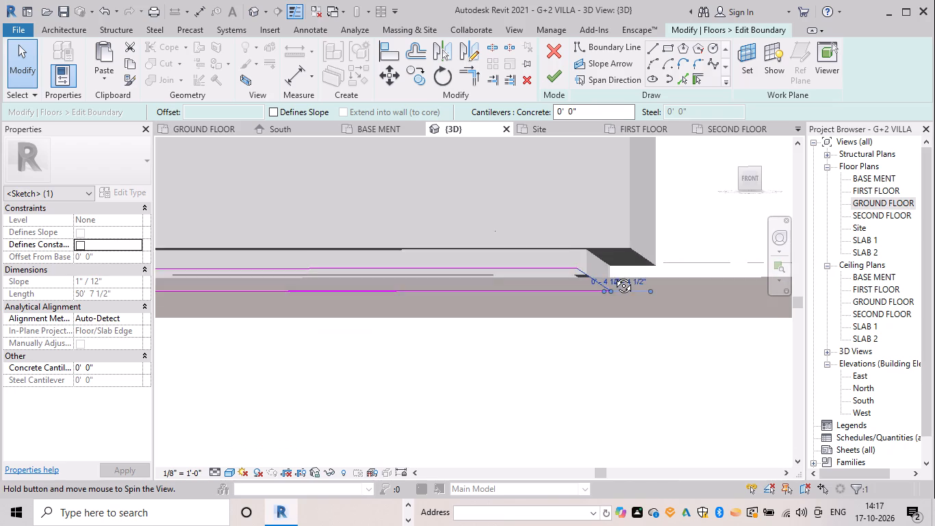
pyautogui.keyDown('shift'); pyautogui.moveTo(613, 275); pyautogui.dragTo(624, 289, button='middle'); pyautogui.keyUp('shift')
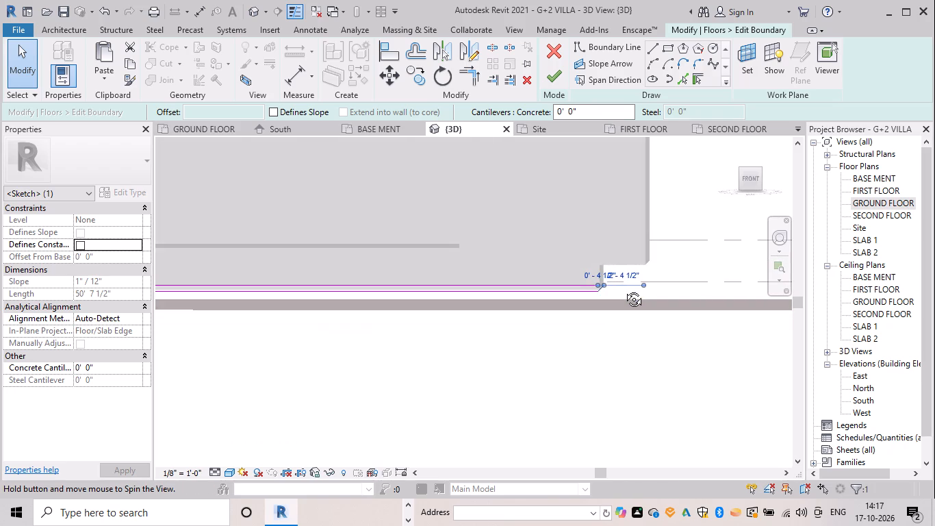
pyautogui.keyDown('shift'); pyautogui.moveTo(624, 289); pyautogui.dragTo(625, 289, button='middle'); pyautogui.keyUp('shift')
pyautogui.click(754, 180)
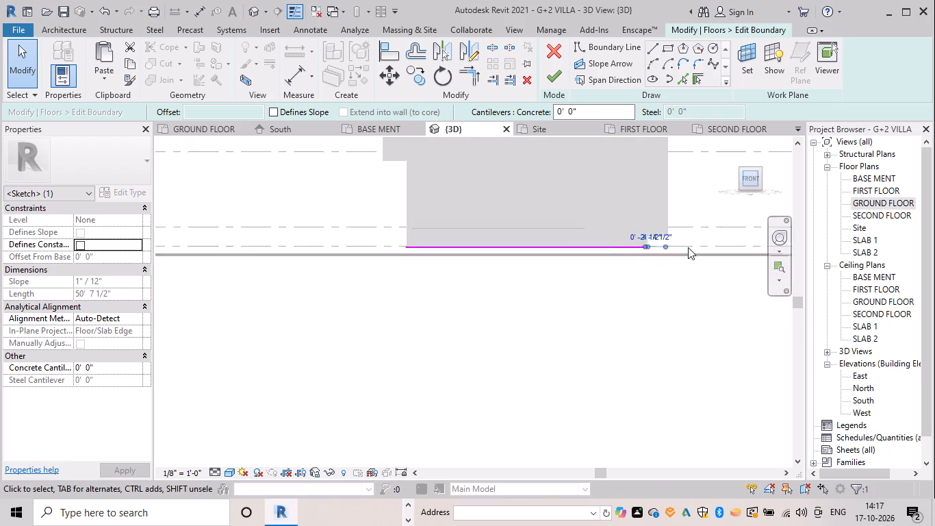
pyautogui.scroll(5, 690, 240)
pyautogui.scroll(5, 583, 282)
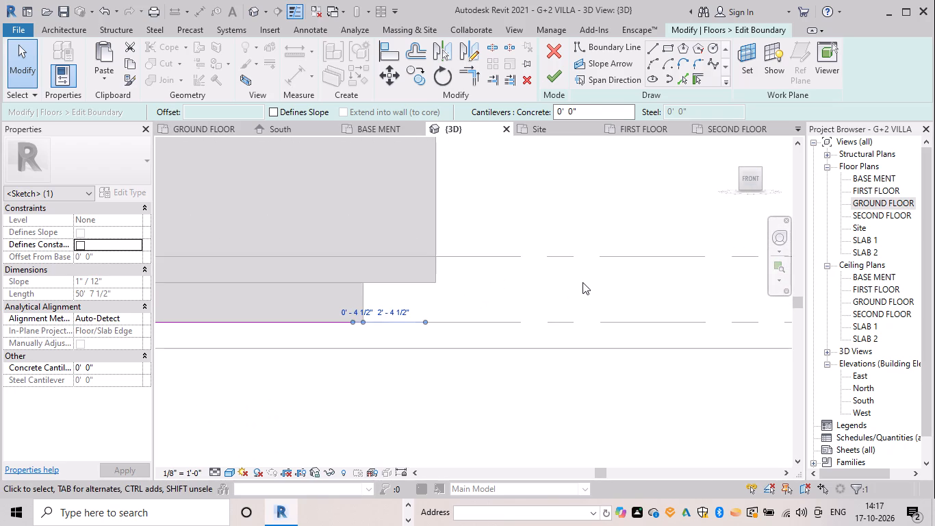
pyautogui.press('Right')
pyautogui.press('Right')
pyautogui.press('Right')
pyautogui.press('Right')
pyautogui.press('Right')
pyautogui.press('Right')
pyautogui.press('Right')
pyautogui.press('Right')
pyautogui.press('Right')
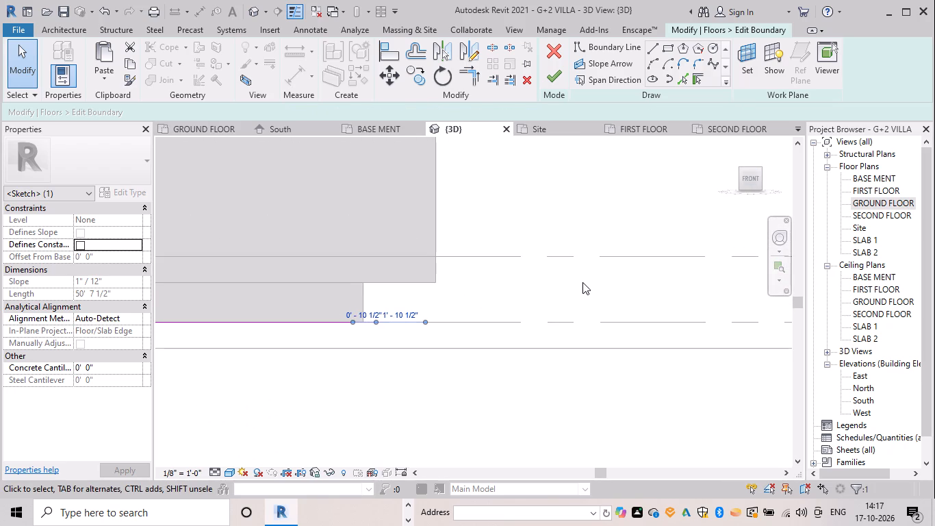
pyautogui.press('Right')
pyautogui.press('Right')
pyautogui.press('Right')
pyautogui.press('Right')
pyautogui.press('Right')
pyautogui.press('Right')
pyautogui.press('Right')
pyautogui.press('Right')
pyautogui.press('Right')
pyautogui.press('Right')
pyautogui.press('Right')
pyautogui.press('Right')
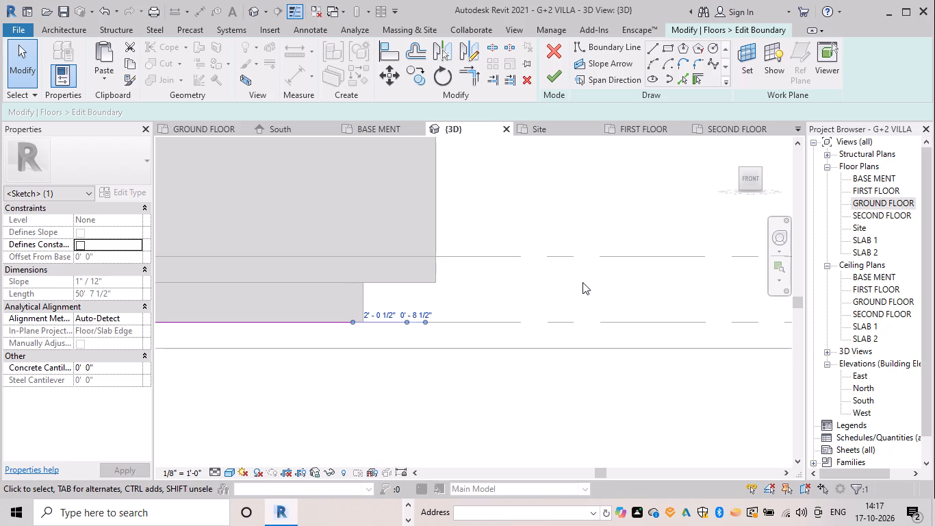
pyautogui.press('Right')
pyautogui.press('Right')
pyautogui.press('Right')
pyautogui.press('Right')
pyautogui.press('Right')
pyautogui.press('Right')
pyautogui.press('Right')
pyautogui.press('Right')
pyautogui.press('Right')
pyautogui.press('Right')
pyautogui.press('Right')
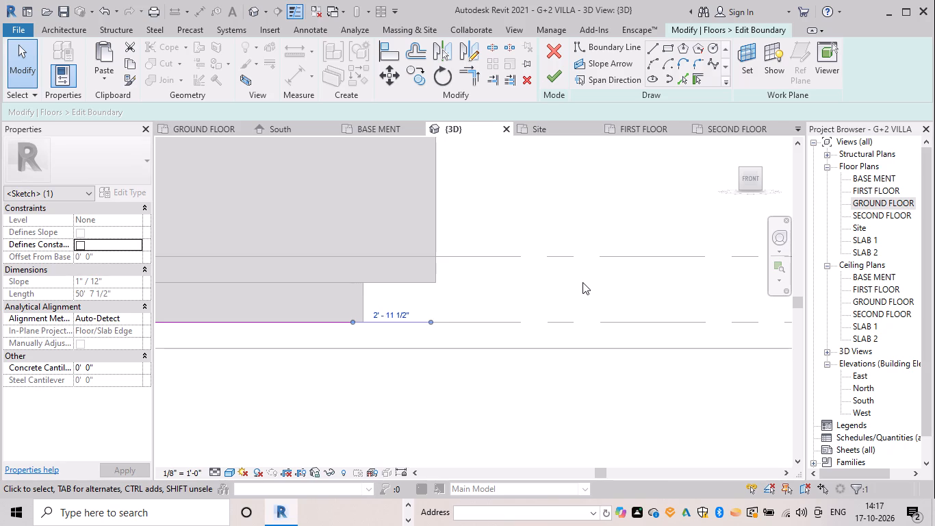
pyautogui.press('Right')
pyautogui.click(582, 288)
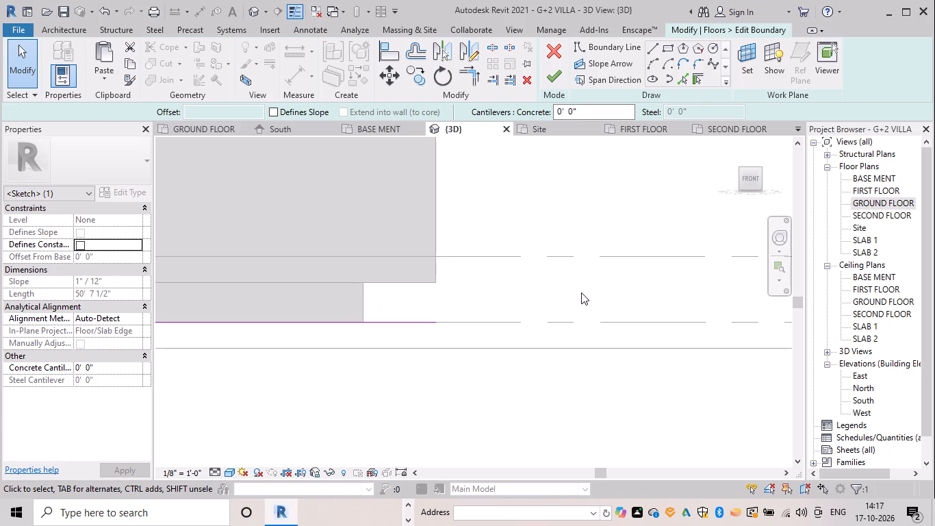
pyautogui.click(563, 82)
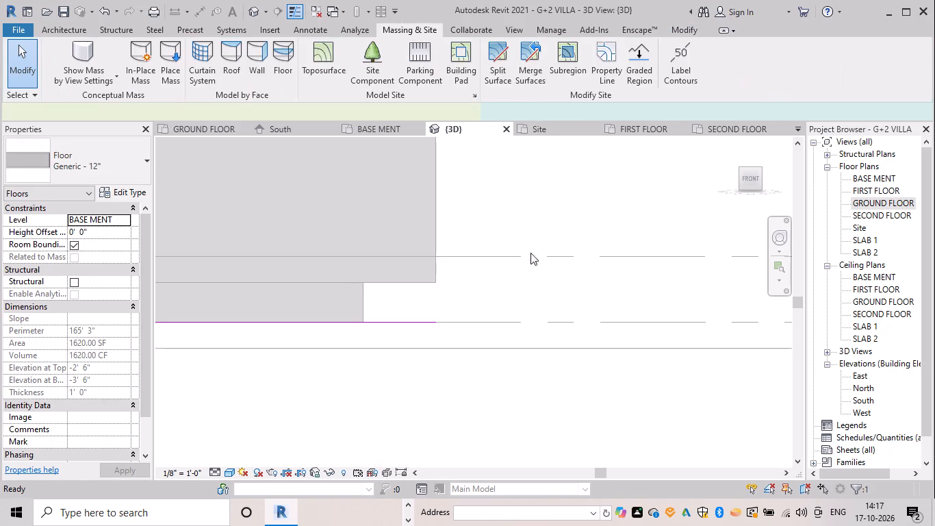
pyautogui.press('Escape')
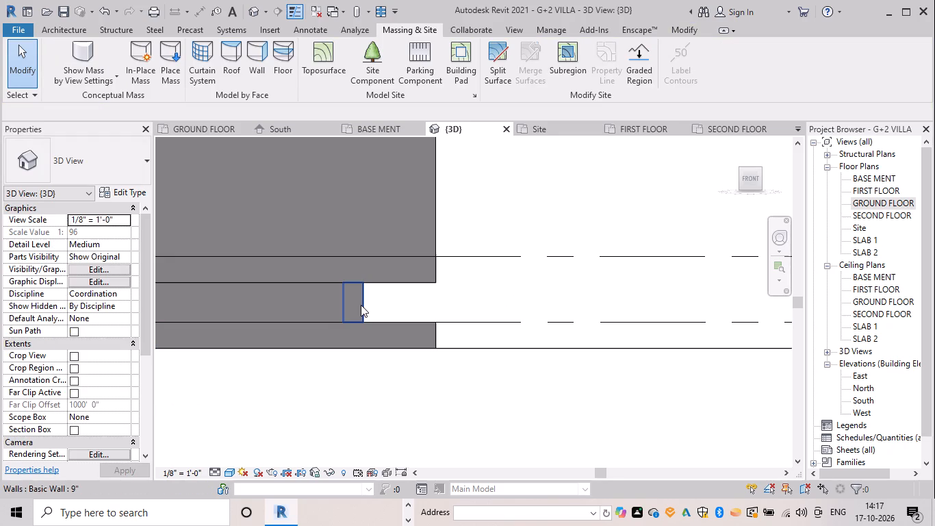
# Move the 9" east basement wall about 3' outward, towards the east edge of the extended basement floor.
pyautogui.click(361, 305)
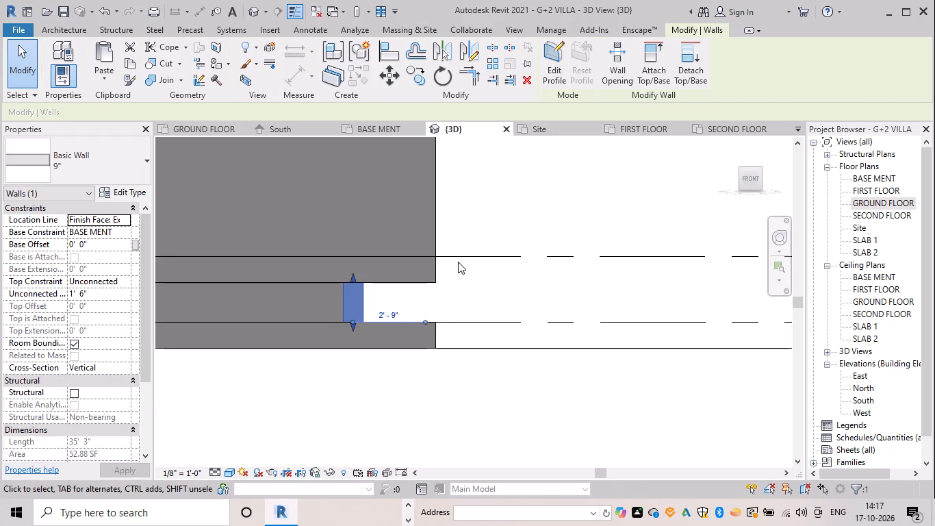
pyautogui.click(392, 78)
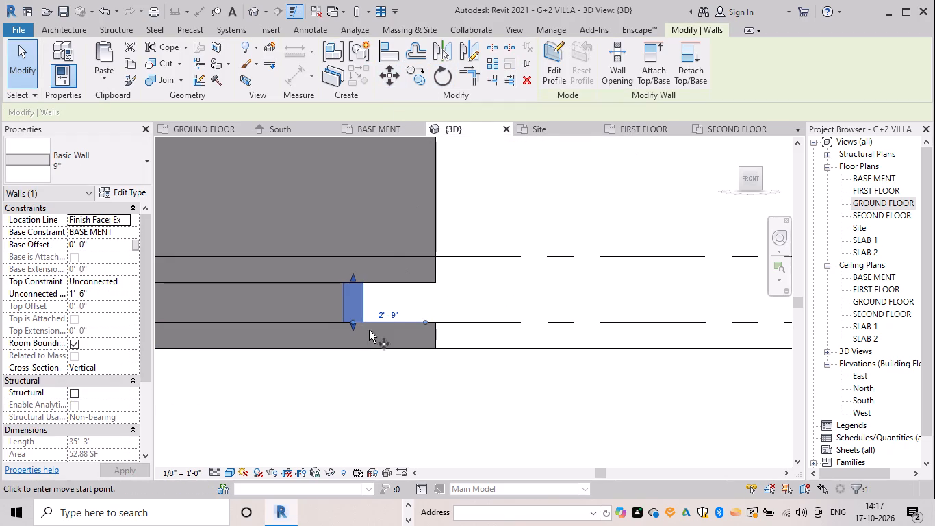
pyautogui.click(342, 321)
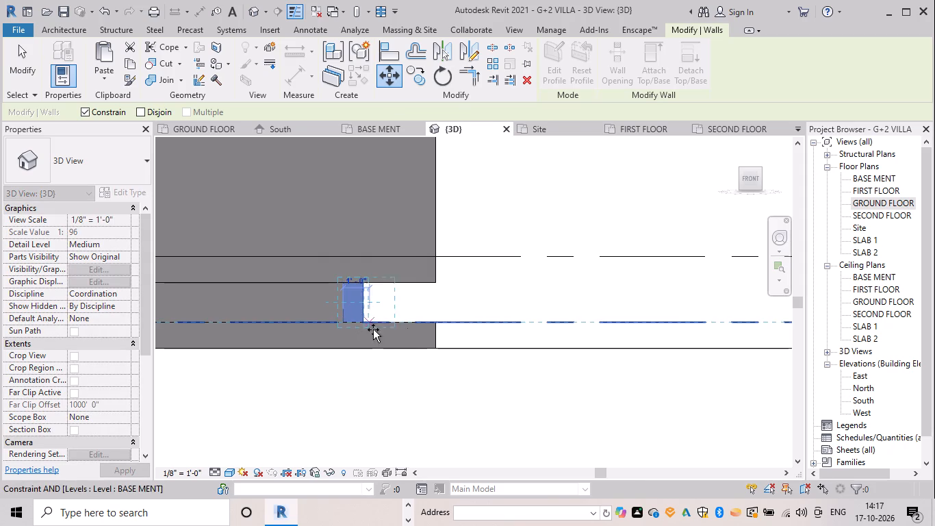
pyautogui.click(422, 327)
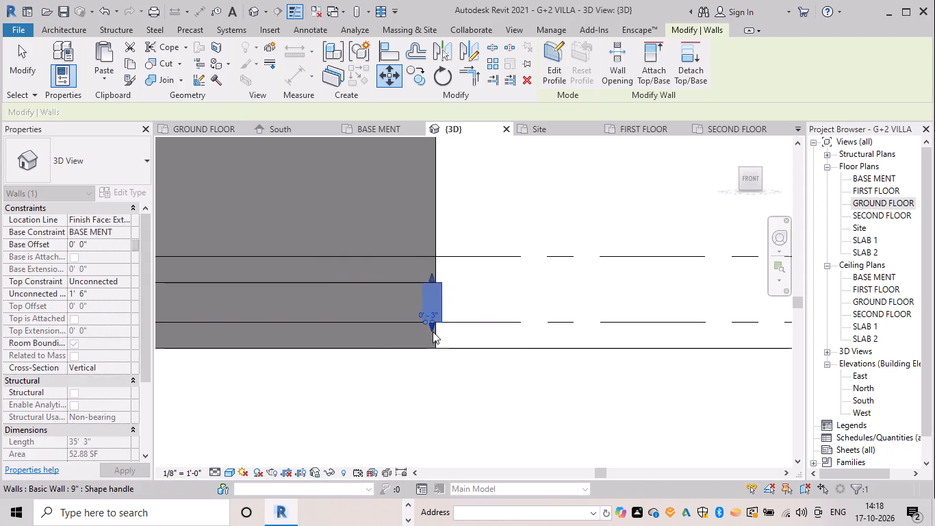
pyautogui.press('Escape')
pyautogui.press('Escape')
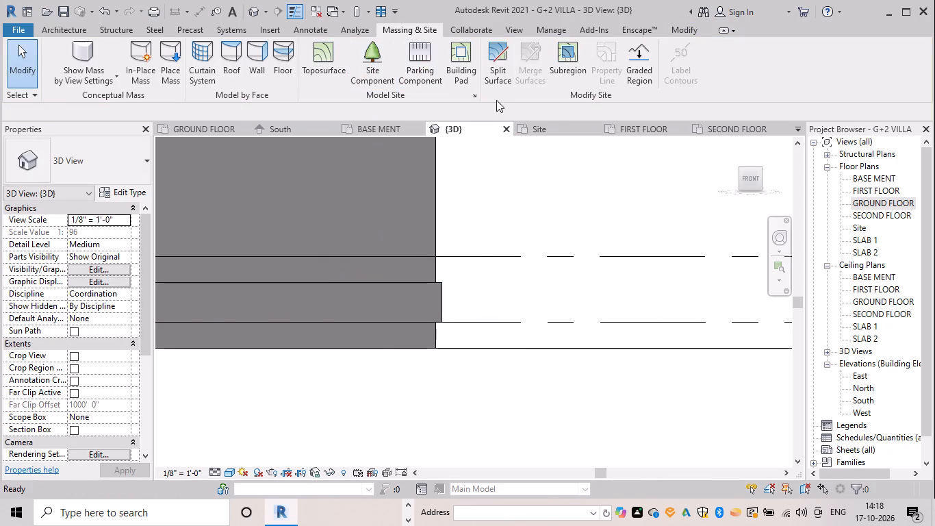
# Align the outer face of the 9" east basement wall with the east wall face above.
pyautogui.click(437, 292)
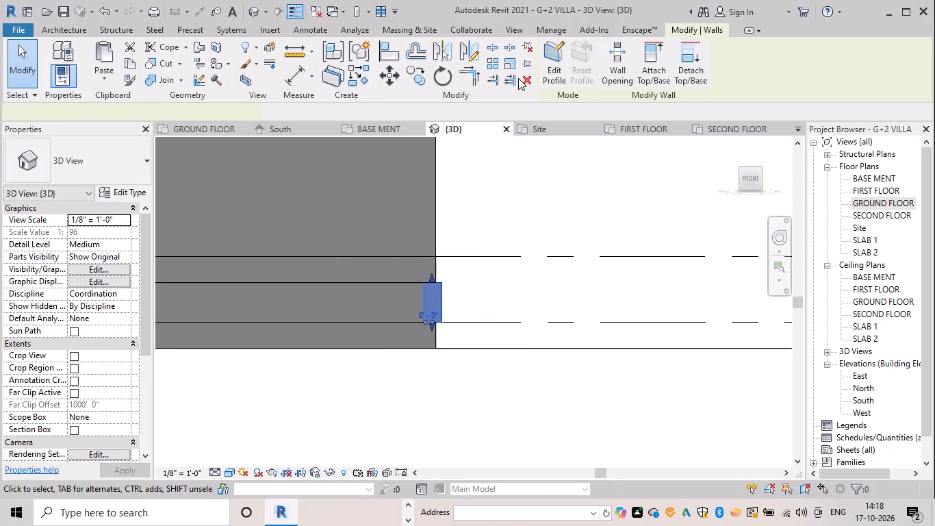
pyautogui.click(389, 55)
pyautogui.moveTo(389, 55); pyautogui.dragTo(405, 159)
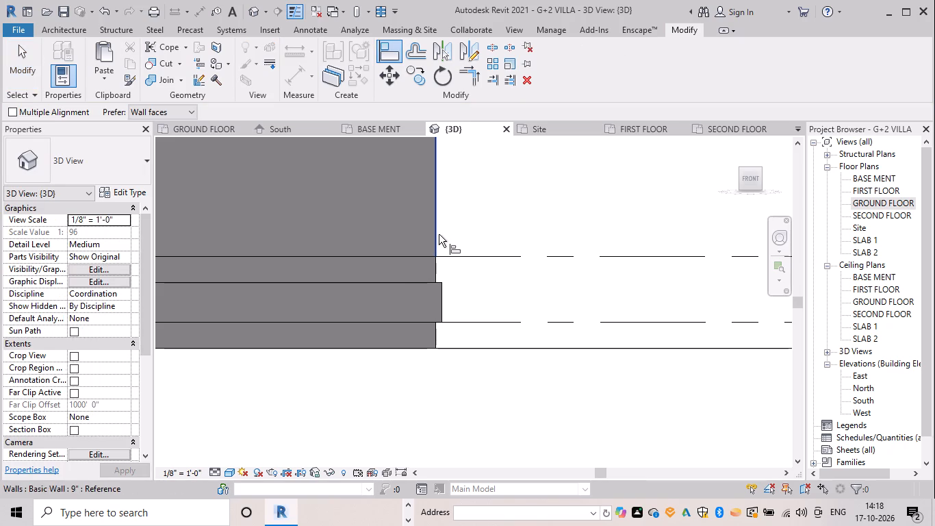
pyautogui.click(439, 234)
pyautogui.click(444, 307)
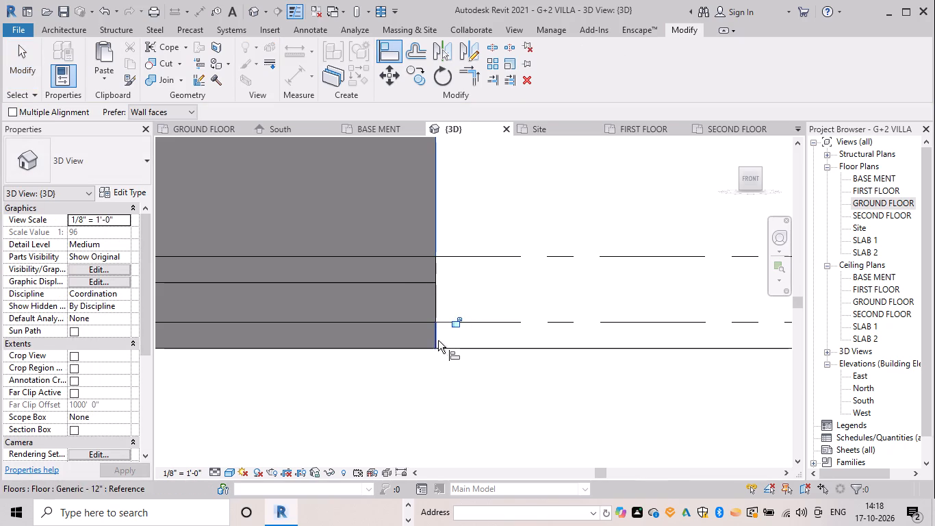
pyautogui.moveTo(438, 305); pyautogui.dragTo(438, 311)
pyautogui.click(437, 330)
pyautogui.press('Escape')
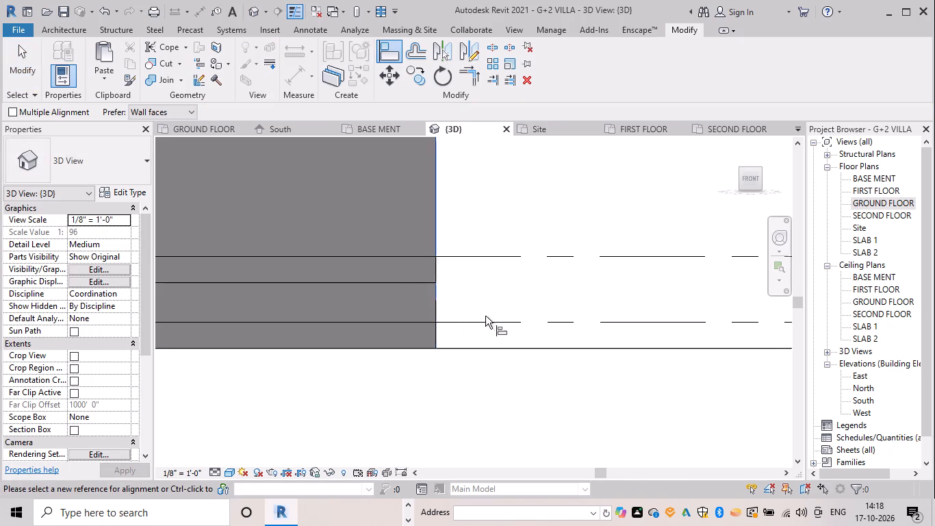
# Examine the whole villa from the front and south-east, and dismiss the notification card.
pyautogui.scroll(-12, 387, 346)
pyautogui.moveTo(367, 364); pyautogui.dragTo(439, 351, button='middle')
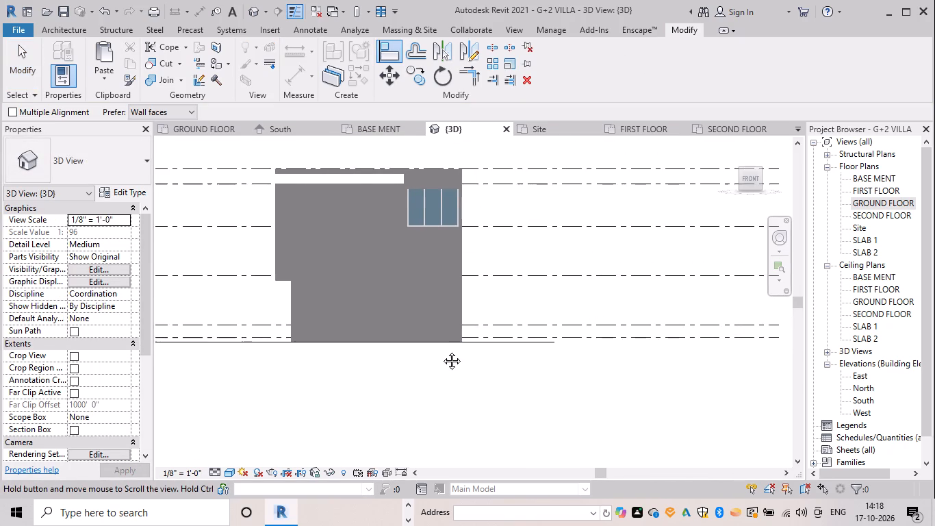
pyautogui.keyDown('shift'); pyautogui.moveTo(453, 349); pyautogui.dragTo(419, 384, button='middle'); pyautogui.keyUp('shift')
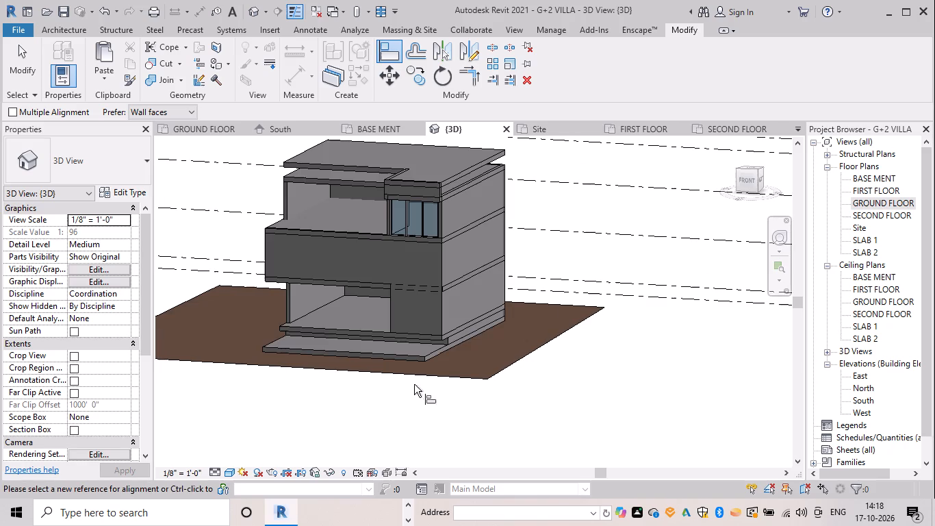
pyautogui.press('Escape')
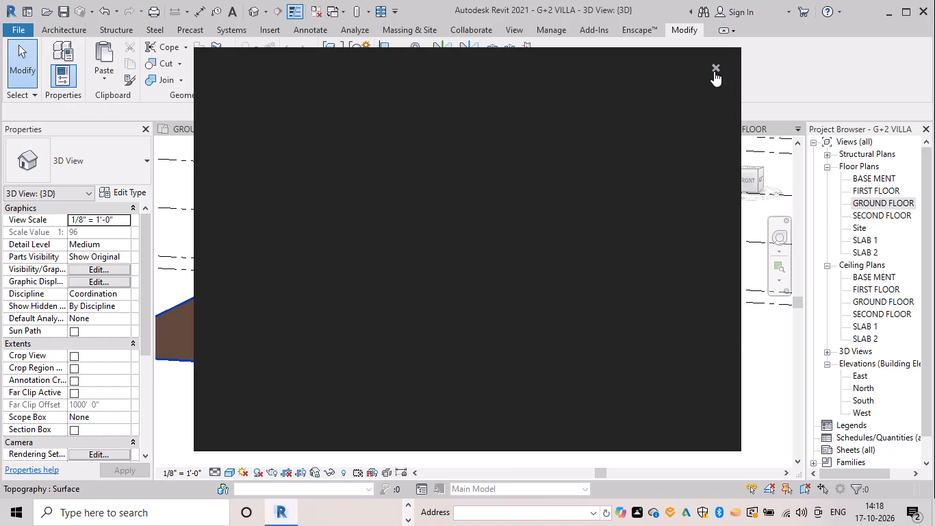
pyautogui.click(706, 66)
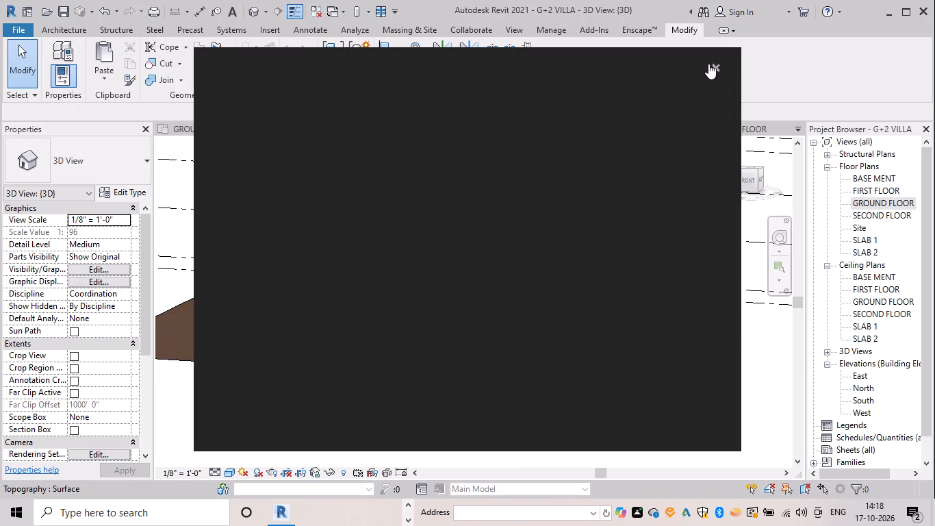
pyautogui.moveTo(712, 65); pyautogui.dragTo(711, 71)
# Edit the 9" east basement wall's profile, move its south edge about 3'-8" outward, remove the conflicting constraints, and finish.
pyautogui.scroll(6, 461, 344)
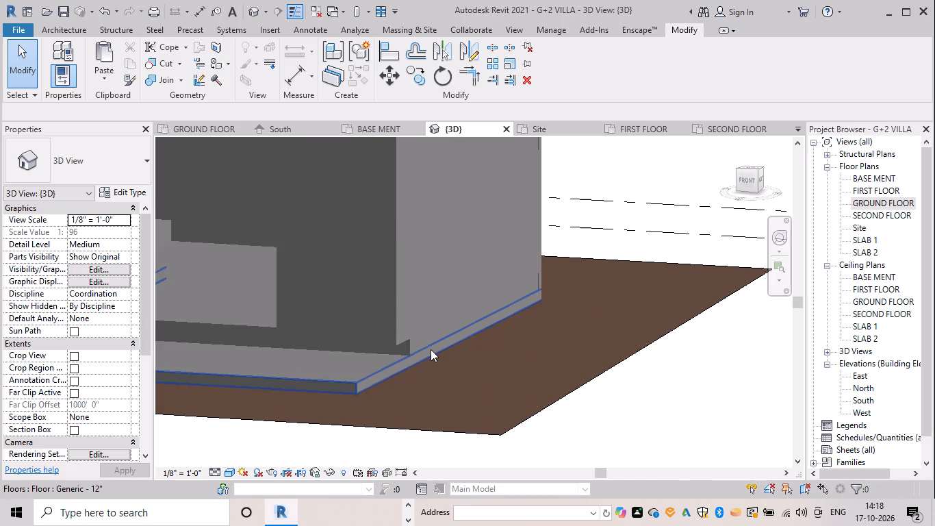
pyautogui.keyDown('shift'); pyautogui.moveTo(418, 368); pyautogui.dragTo(440, 345, button='middle'); pyautogui.keyUp('shift')
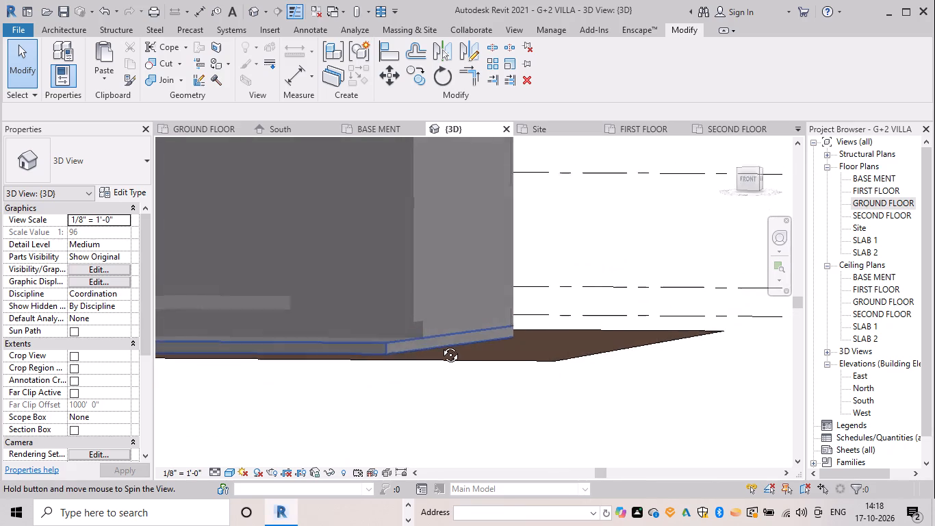
pyautogui.keyDown('shift'); pyautogui.moveTo(440, 345); pyautogui.dragTo(454, 353, button='middle'); pyautogui.keyUp('shift')
pyautogui.scroll(4, 431, 340)
pyautogui.keyDown('shift'); pyautogui.moveTo(498, 363); pyautogui.dragTo(393, 350, button='middle'); pyautogui.keyUp('shift')
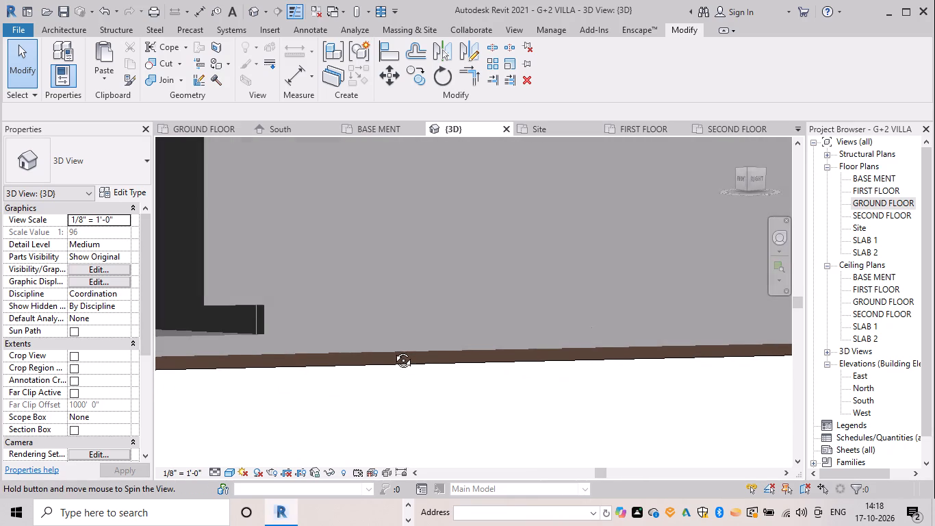
pyautogui.keyDown('shift'); pyautogui.moveTo(393, 350); pyautogui.dragTo(377, 355, button='middle'); pyautogui.keyUp('shift')
pyautogui.scroll(-4, 334, 354)
pyautogui.moveTo(345, 351); pyautogui.dragTo(426, 307, button='middle')
pyautogui.keyDown('shift'); pyautogui.moveTo(429, 323); pyautogui.dragTo(387, 312, button='middle'); pyautogui.keyUp('shift')
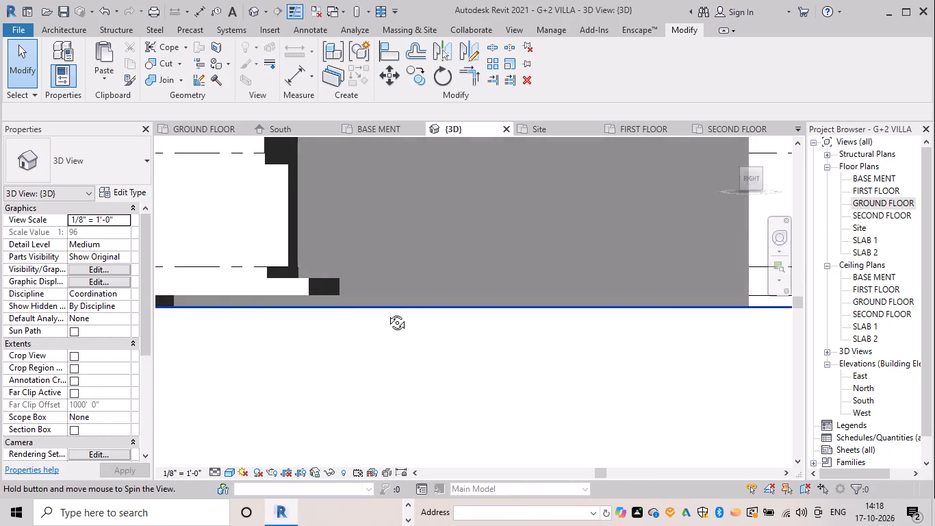
pyautogui.keyDown('shift'); pyautogui.moveTo(387, 312); pyautogui.dragTo(372, 315, button='middle'); pyautogui.keyUp('shift')
pyautogui.click(335, 286)
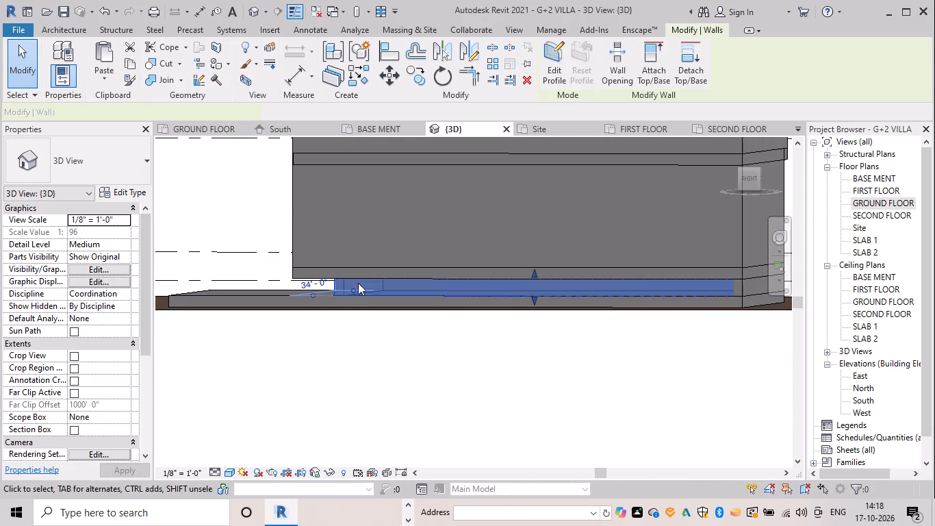
pyautogui.click(550, 84)
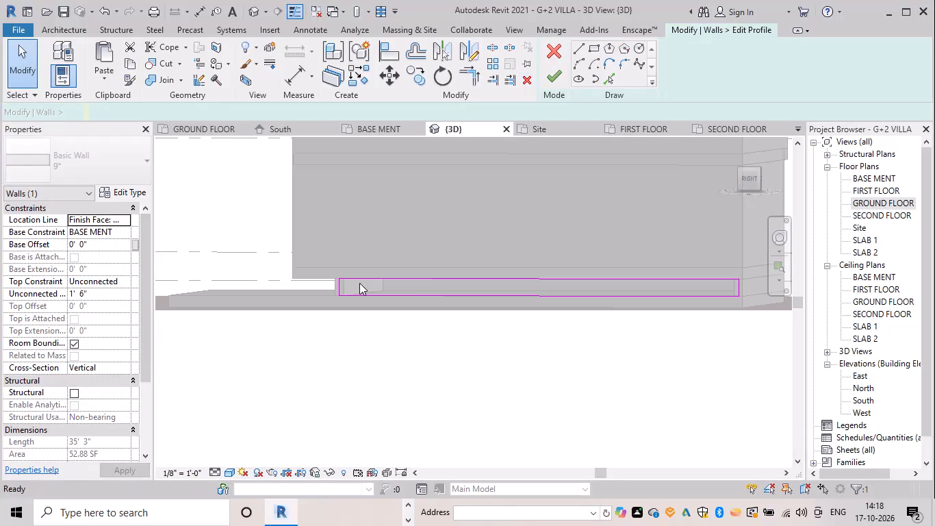
pyautogui.scroll(-2, 415, 286)
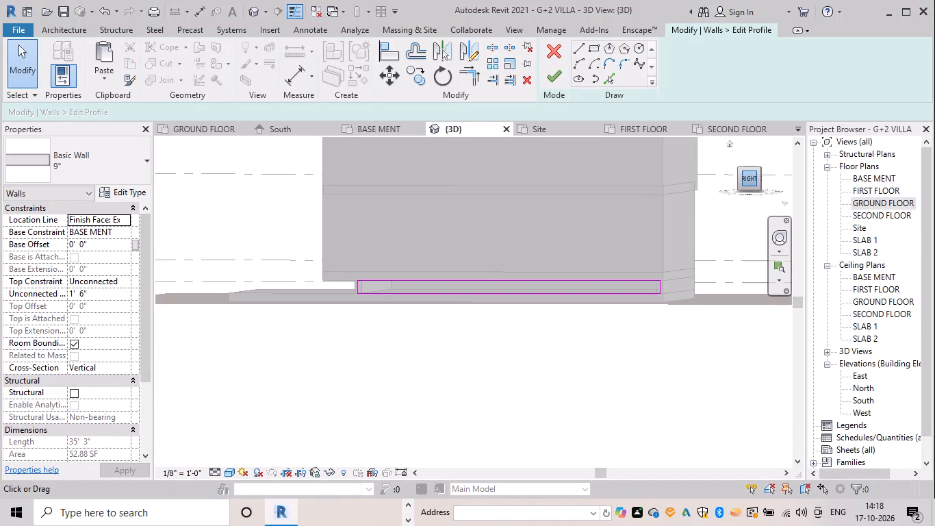
pyautogui.click(752, 181)
pyautogui.scroll(5, 420, 329)
pyautogui.scroll(3, 535, 334)
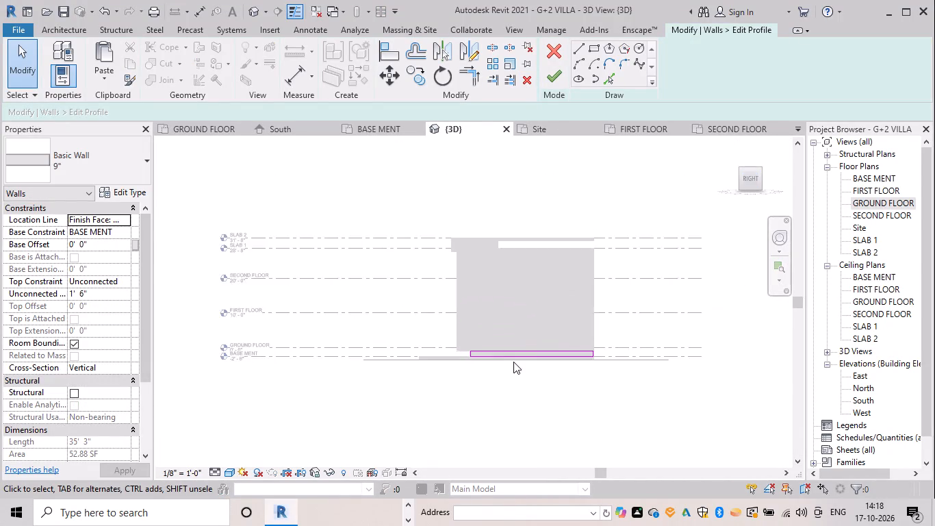
pyautogui.scroll(6, 483, 350)
pyautogui.scroll(5, 423, 383)
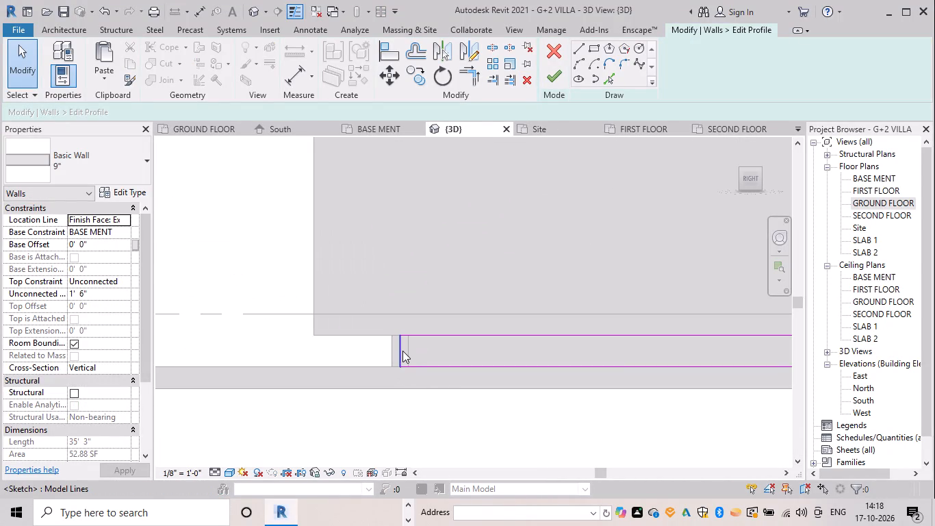
pyautogui.moveTo(398, 349); pyautogui.dragTo(327, 346)
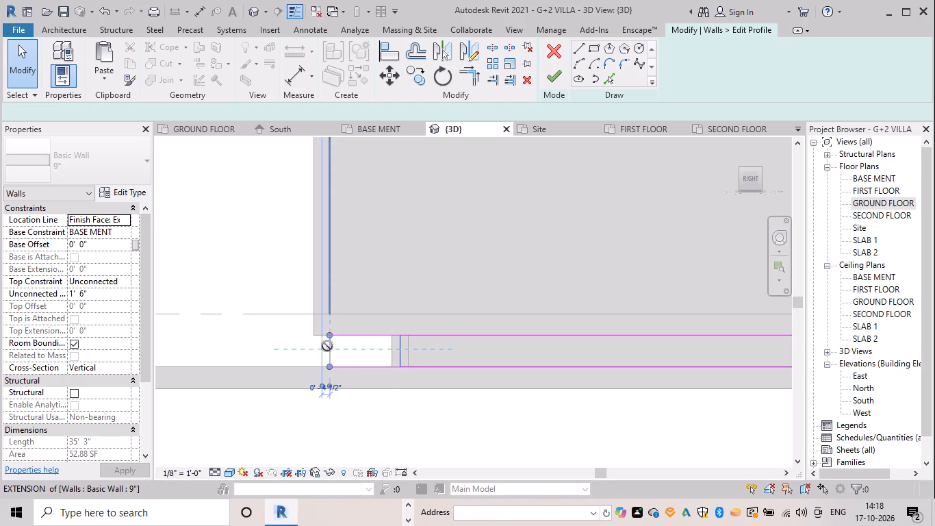
pyautogui.moveTo(327, 346); pyautogui.dragTo(321, 339)
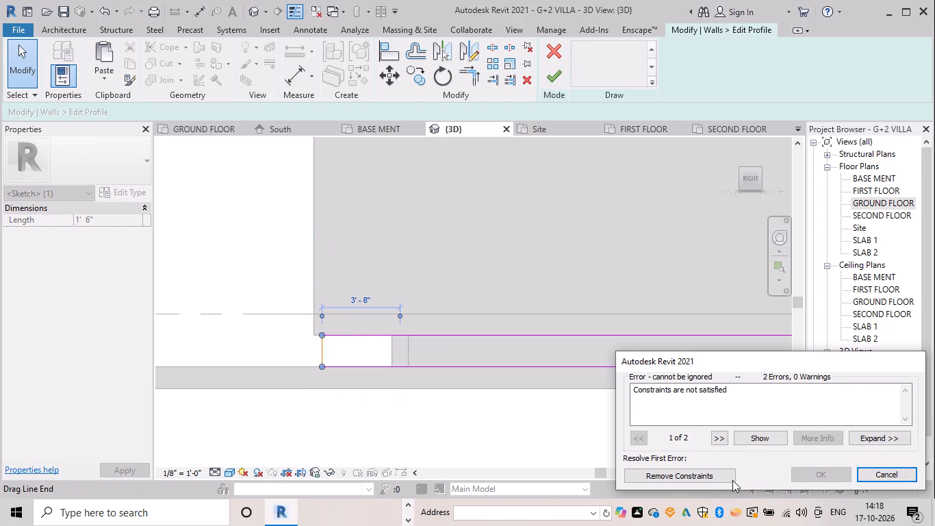
pyautogui.click(708, 473)
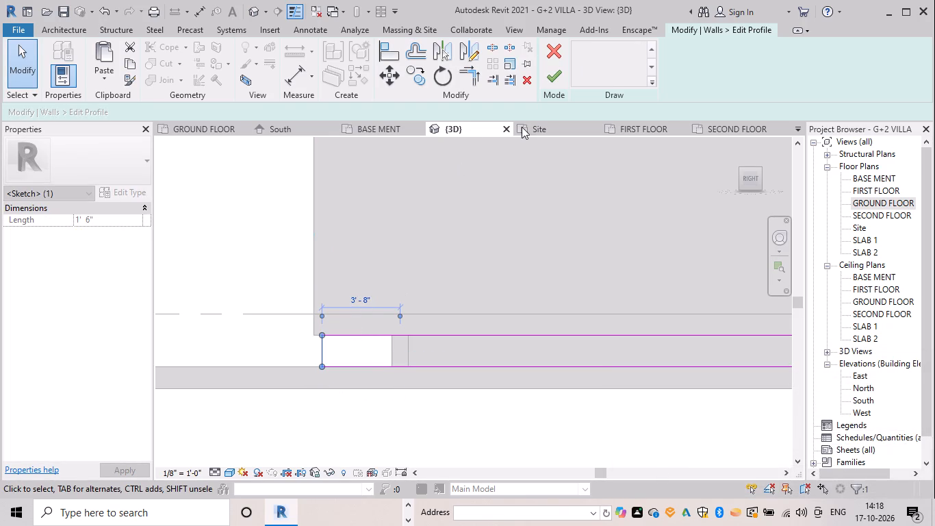
pyautogui.click(550, 80)
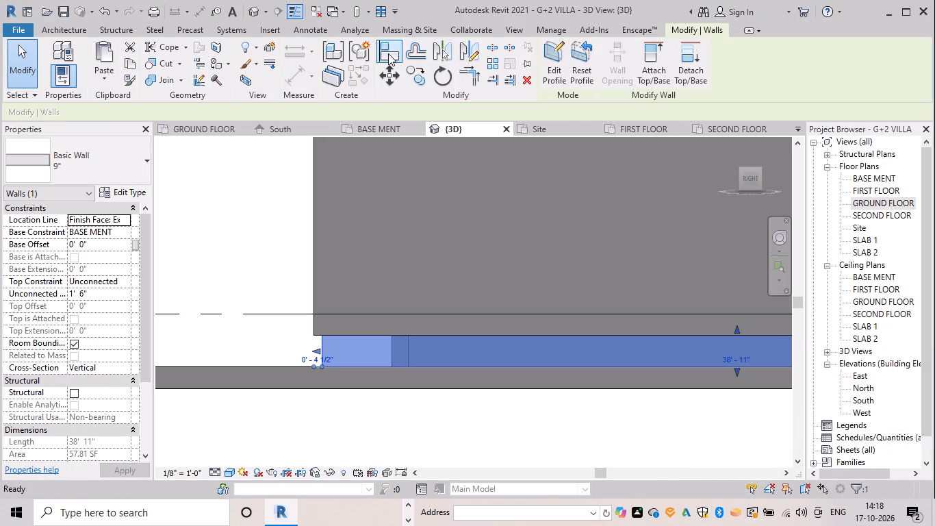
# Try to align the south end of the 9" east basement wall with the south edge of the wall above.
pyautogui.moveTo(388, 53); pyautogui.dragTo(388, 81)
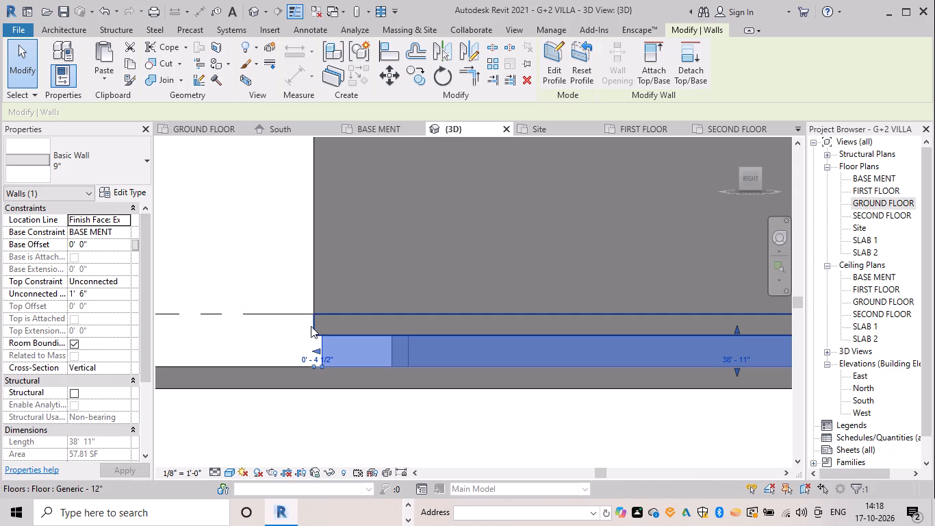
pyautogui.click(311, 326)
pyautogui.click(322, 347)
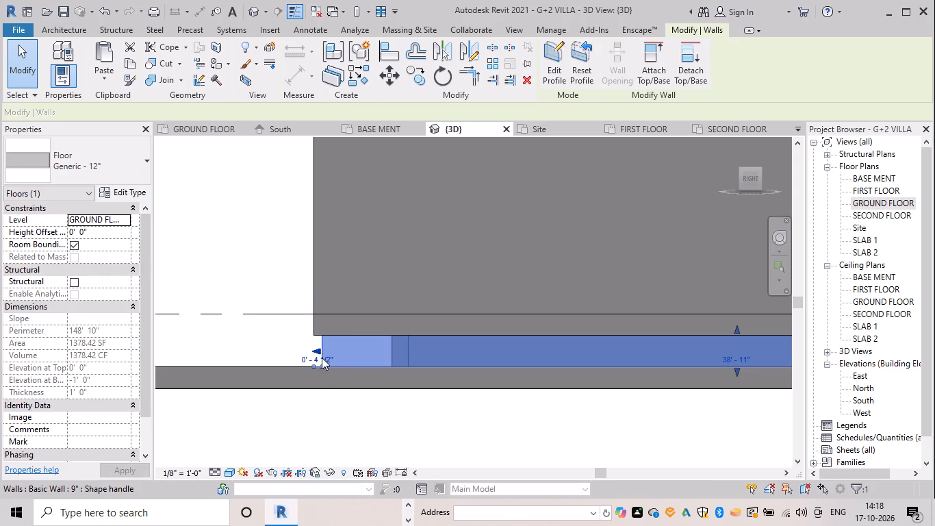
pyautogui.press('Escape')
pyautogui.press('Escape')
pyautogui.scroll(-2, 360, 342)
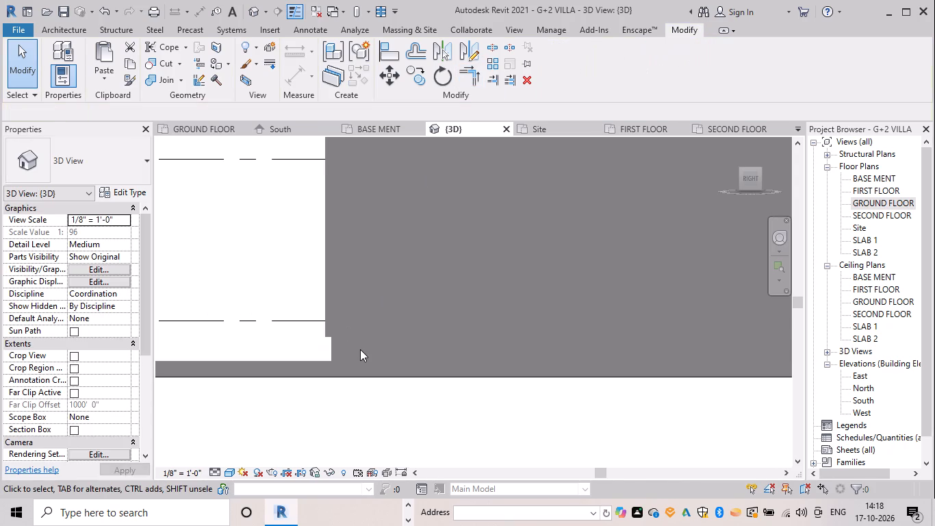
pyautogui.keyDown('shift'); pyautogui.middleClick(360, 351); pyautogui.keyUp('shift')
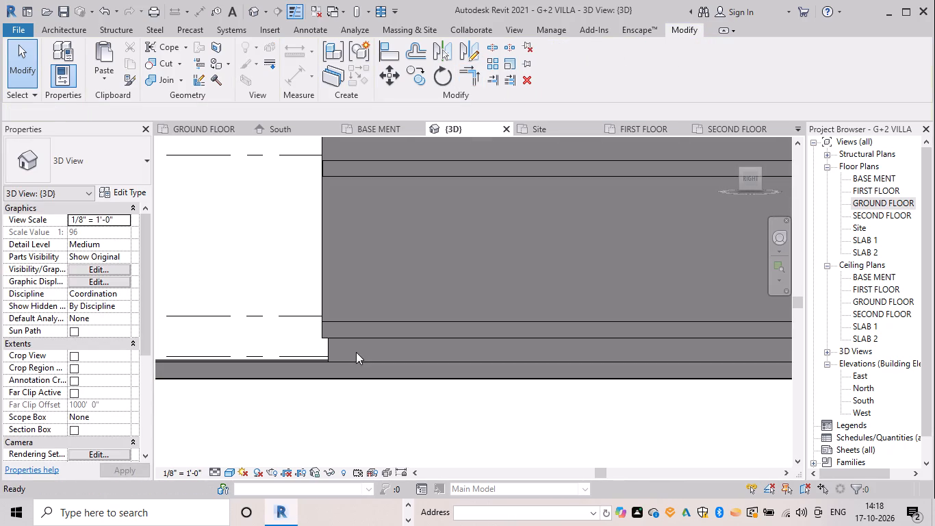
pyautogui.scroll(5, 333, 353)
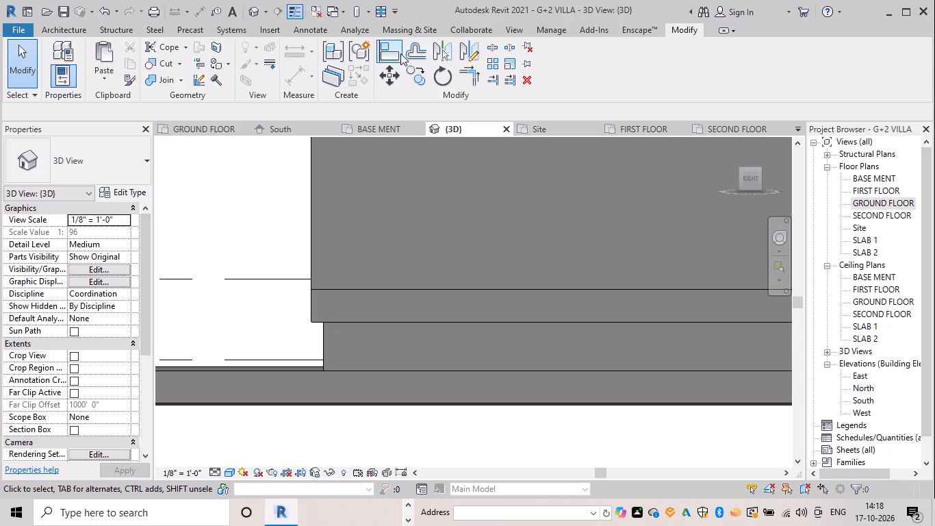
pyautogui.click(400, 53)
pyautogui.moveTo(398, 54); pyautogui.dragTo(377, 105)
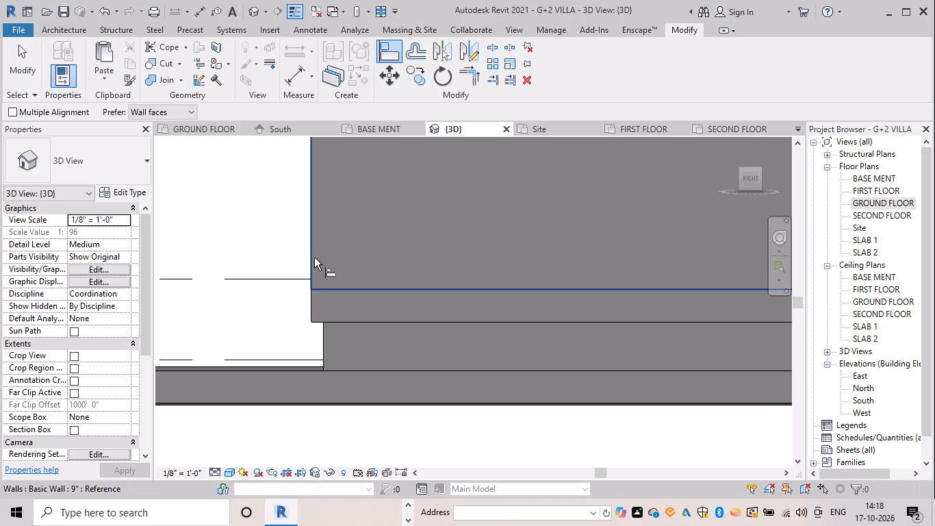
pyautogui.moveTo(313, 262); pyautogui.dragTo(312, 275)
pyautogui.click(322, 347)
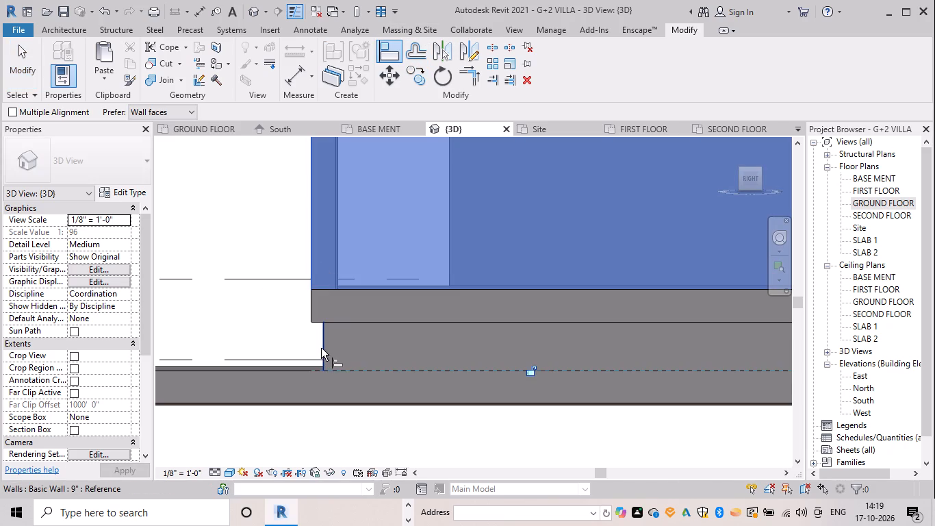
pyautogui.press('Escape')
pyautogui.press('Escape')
# Stretch the south end of the 9" east basement wall to line up with the wall edge above.
pyautogui.click(322, 346)
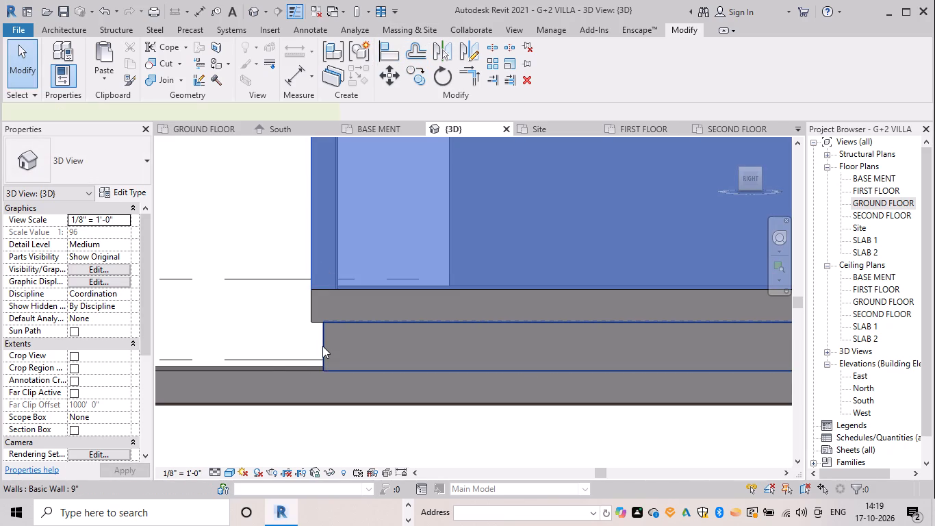
pyautogui.moveTo(318, 345); pyautogui.dragTo(308, 345)
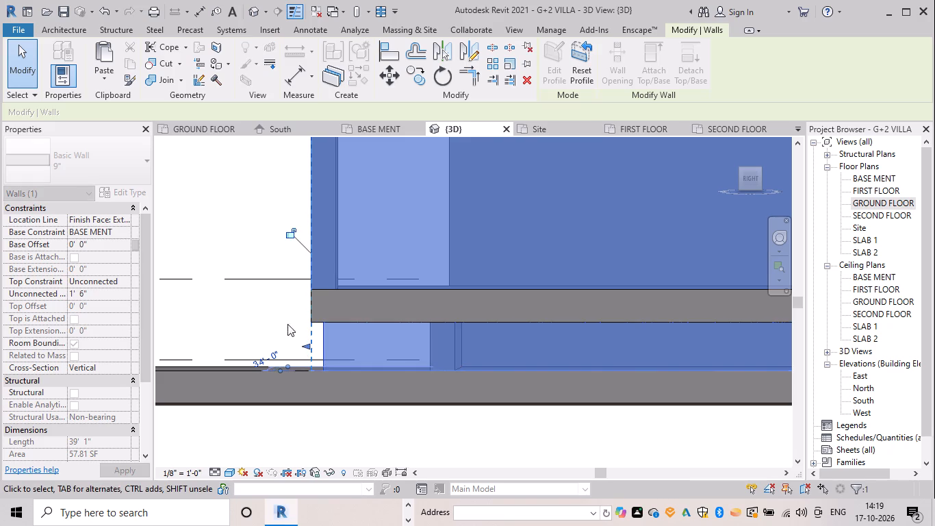
pyautogui.click(266, 221)
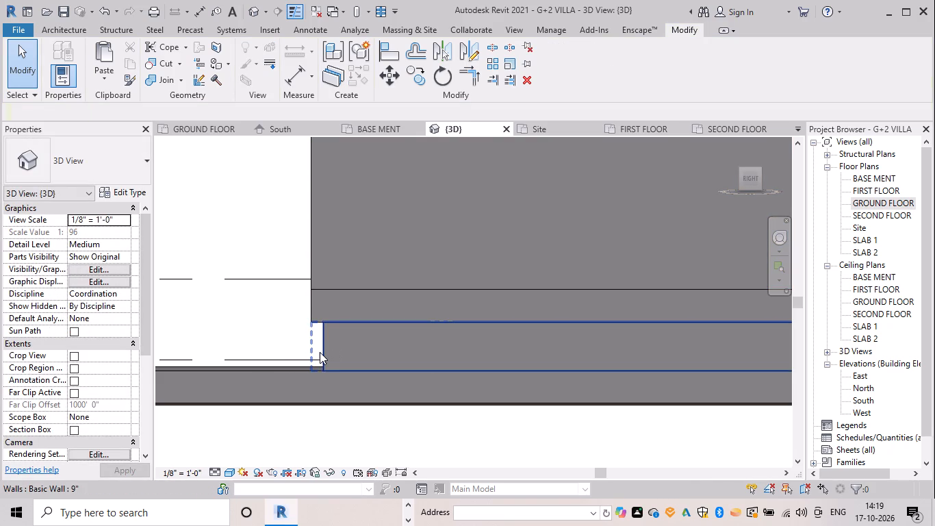
# Edit the east basement wall's profile again, moving its south edge flush with the ground floor slab's end, and finish.
pyautogui.click(320, 352)
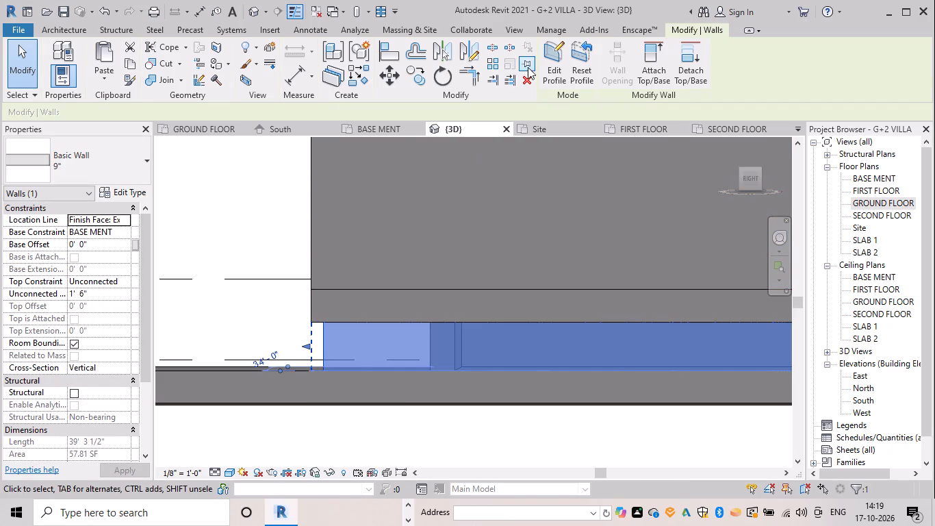
pyautogui.click(548, 82)
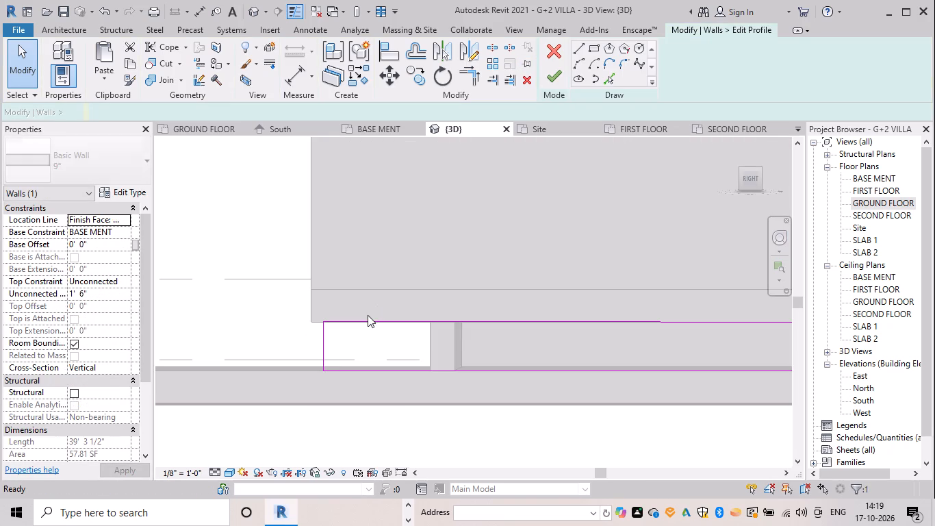
pyautogui.moveTo(324, 348); pyautogui.dragTo(308, 349)
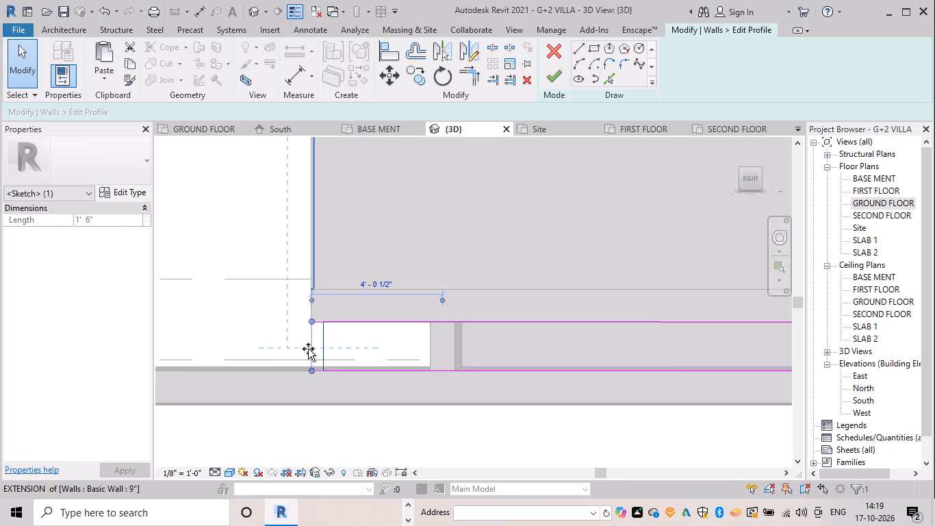
pyautogui.moveTo(308, 349); pyautogui.dragTo(307, 348)
pyautogui.click(541, 78)
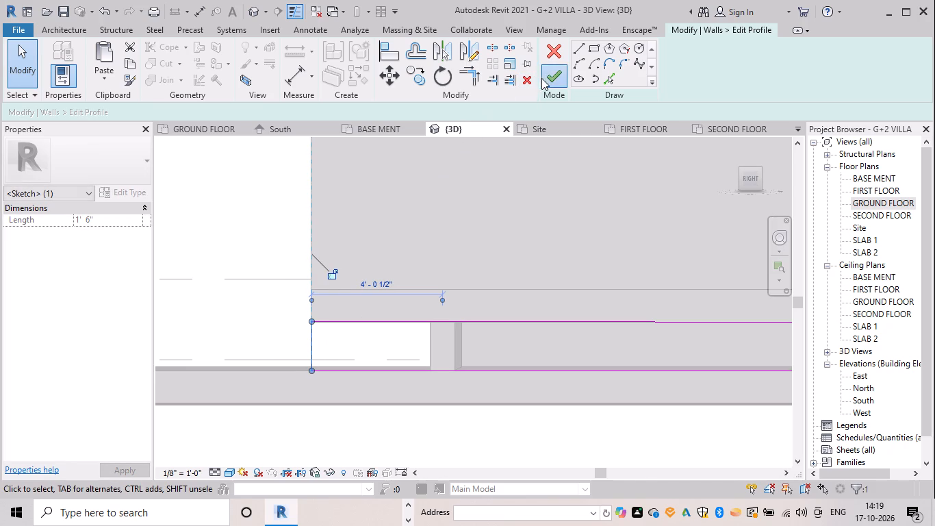
pyautogui.press('Escape')
# Move the 9" south basement wall about 3'-6" outward in small increments, to the south edge of the ground floor slab.
pyautogui.scroll(-11, 501, 255)
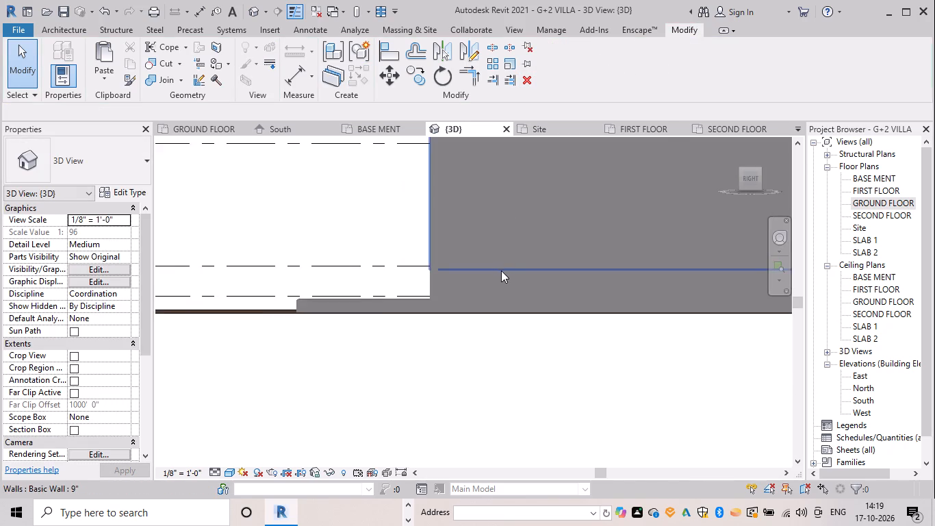
pyautogui.keyDown('shift'); pyautogui.scroll(-1, 448, 308); pyautogui.keyUp('shift')
pyautogui.keyDown('shift'); pyautogui.moveTo(448, 308); pyautogui.dragTo(573, 338, button='middle'); pyautogui.keyUp('shift')
pyautogui.keyDown('shift'); pyautogui.moveTo(582, 317); pyautogui.dragTo(683, 326, button='middle'); pyautogui.keyUp('shift')
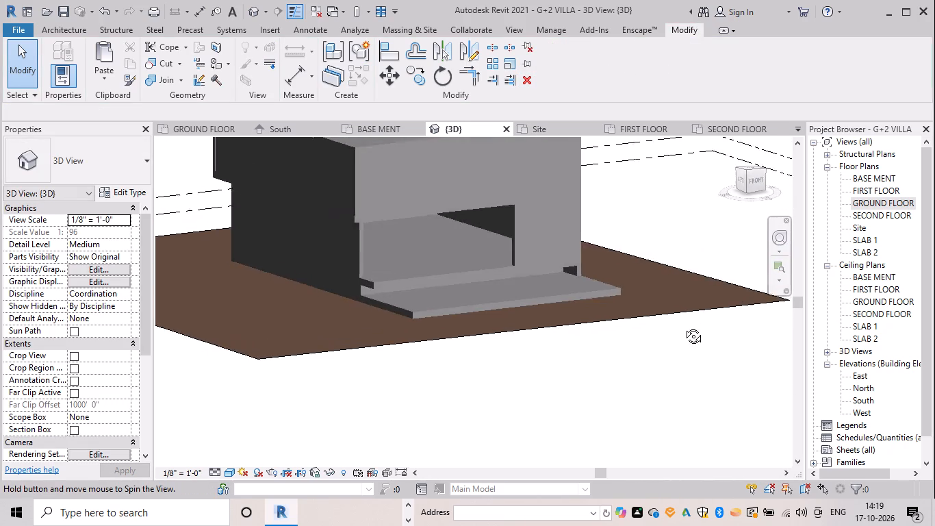
pyautogui.keyDown('shift'); pyautogui.moveTo(683, 326); pyautogui.dragTo(710, 308, button='middle'); pyautogui.keyUp('shift')
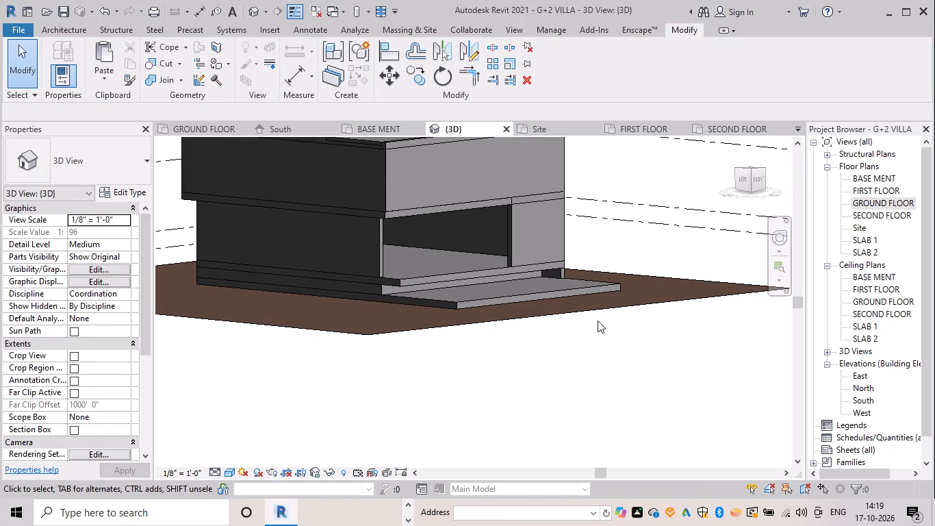
pyautogui.scroll(2, 441, 280)
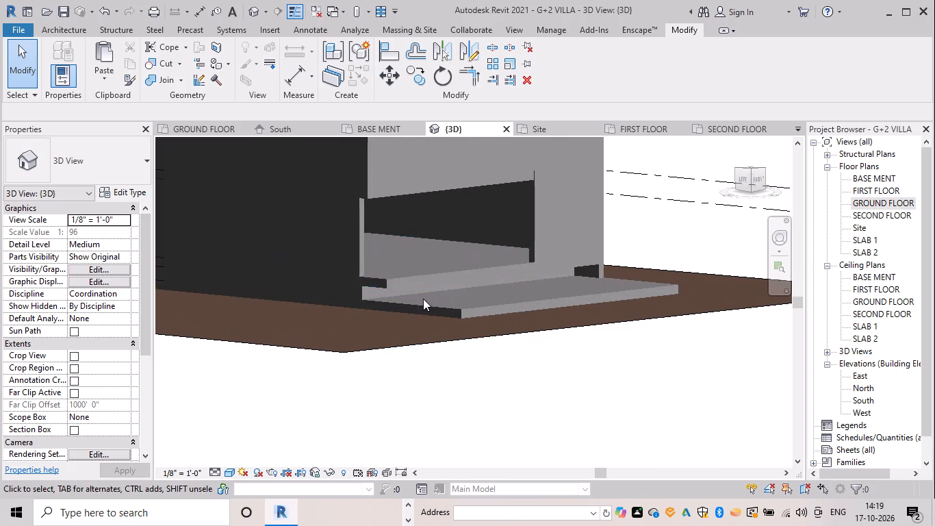
pyautogui.click(415, 293)
pyautogui.scroll(-2, 446, 308)
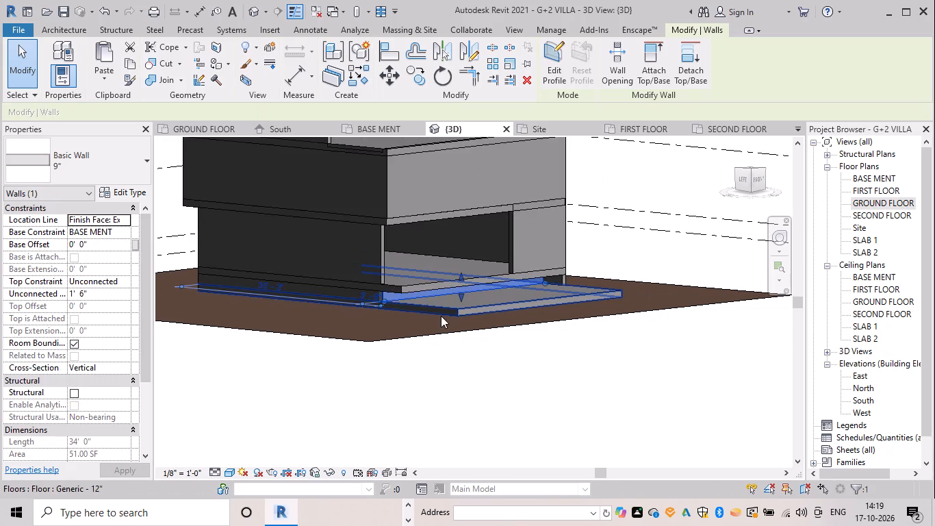
pyautogui.scroll(-3, 439, 318)
pyautogui.keyDown('shift'); pyautogui.moveTo(431, 323); pyautogui.dragTo(525, 297, button='middle'); pyautogui.keyUp('shift')
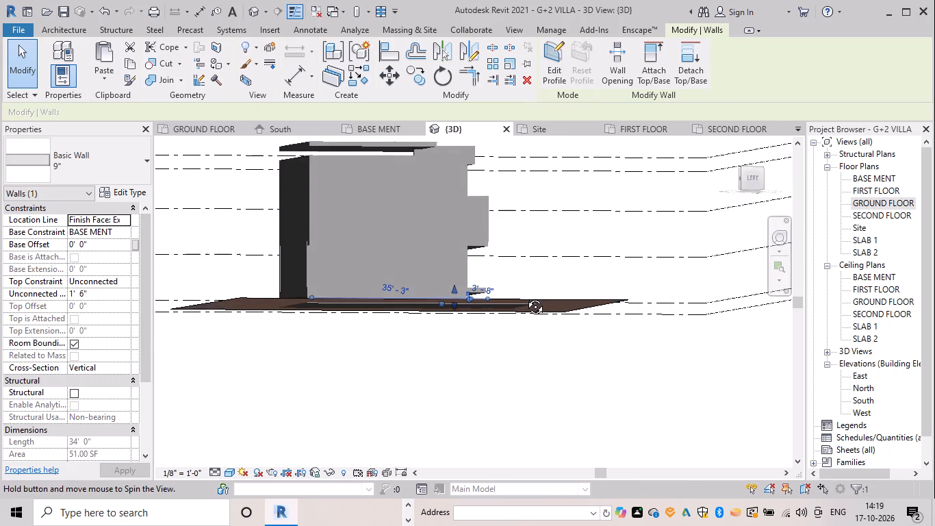
pyautogui.keyDown('shift'); pyautogui.moveTo(525, 297); pyautogui.dragTo(520, 307, button='middle'); pyautogui.keyUp('shift')
pyautogui.click(752, 182)
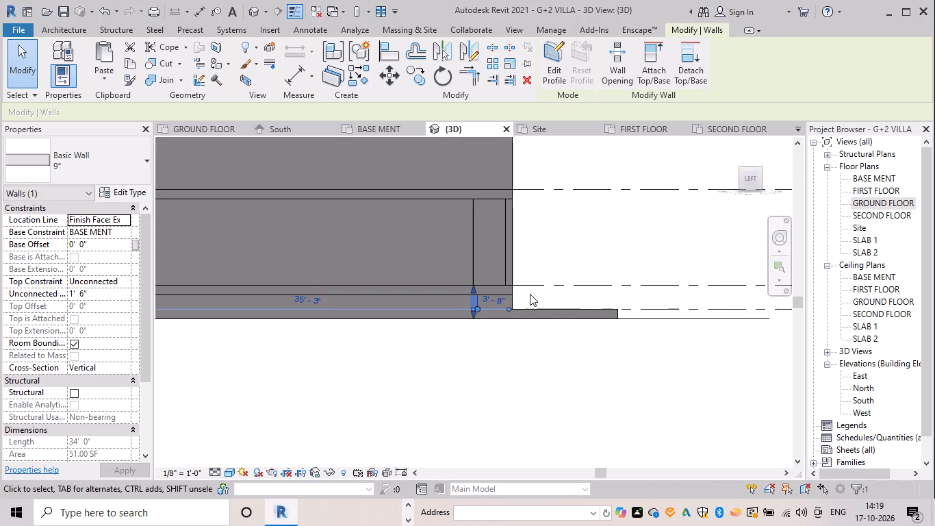
pyautogui.press('Right')
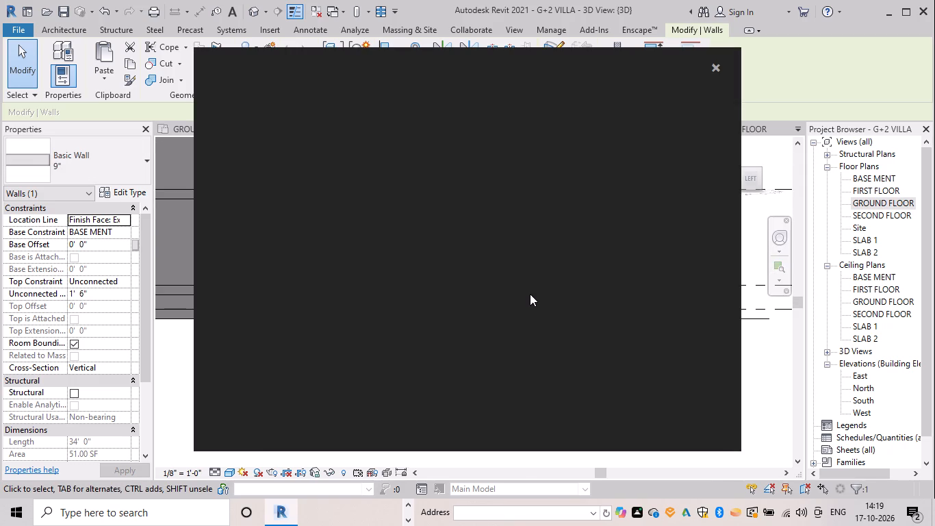
pyautogui.click(714, 64)
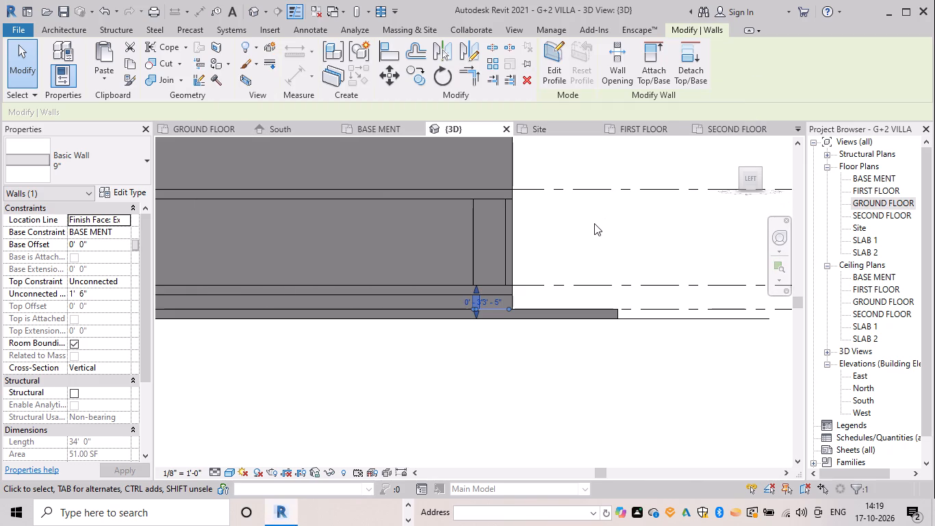
pyautogui.press('Right')
pyautogui.press('Right')
pyautogui.press('Right')
pyautogui.press('Right')
pyautogui.press('Right')
pyautogui.press('Right')
pyautogui.press('Right')
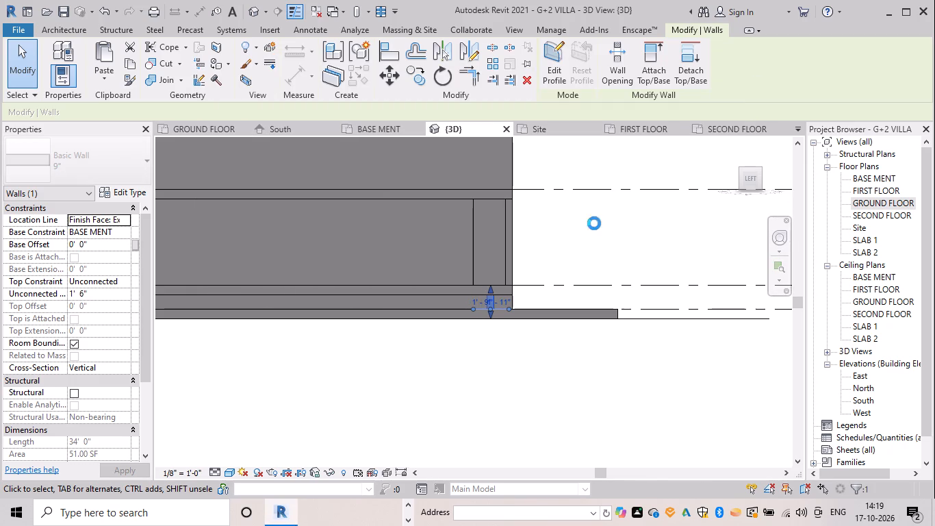
pyautogui.press('Right')
pyautogui.press('Right')
pyautogui.press('Right')
pyautogui.press('Right')
pyautogui.press('Right')
pyautogui.press('Right')
pyautogui.press('Right')
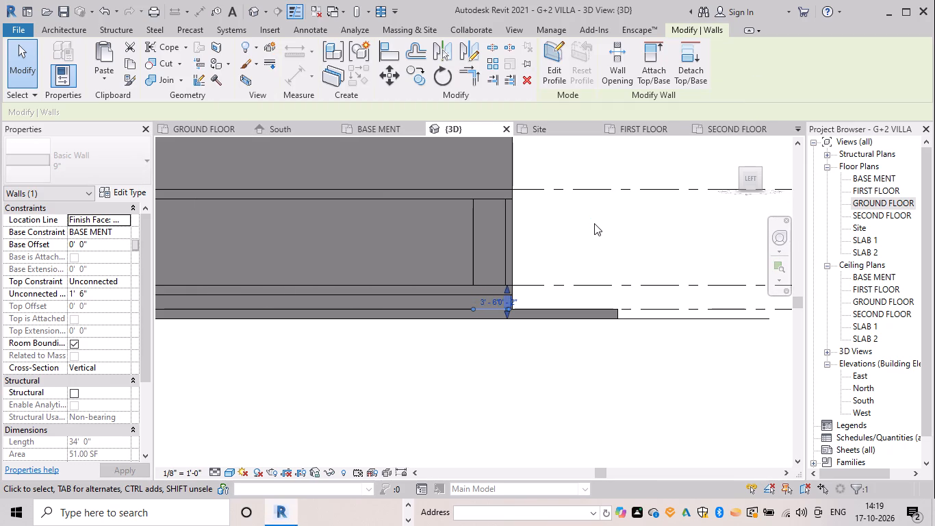
pyautogui.keyDown('shift'); pyautogui.moveTo(594, 238); pyautogui.dragTo(572, 251, button='middle'); pyautogui.keyUp('shift')
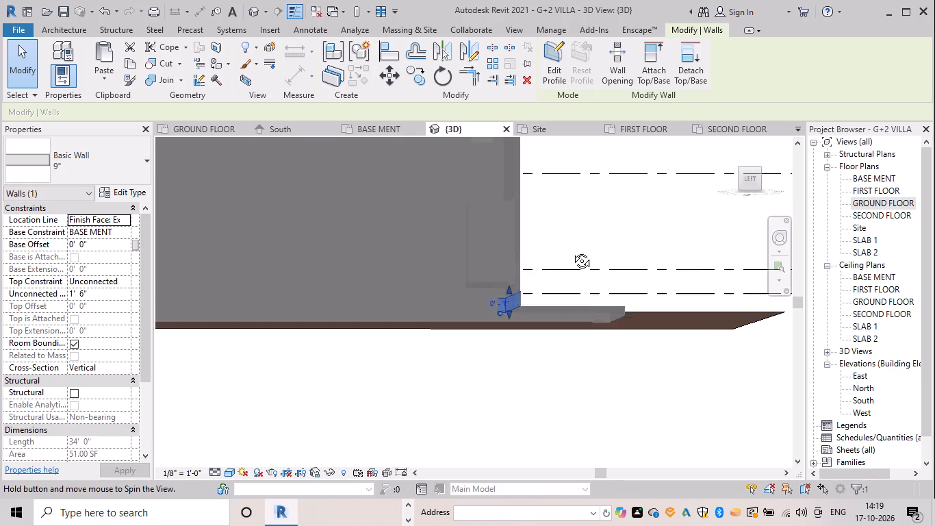
pyautogui.keyDown('shift'); pyautogui.moveTo(572, 251); pyautogui.dragTo(447, 295, button='middle'); pyautogui.keyUp('shift')
pyautogui.click(597, 175)
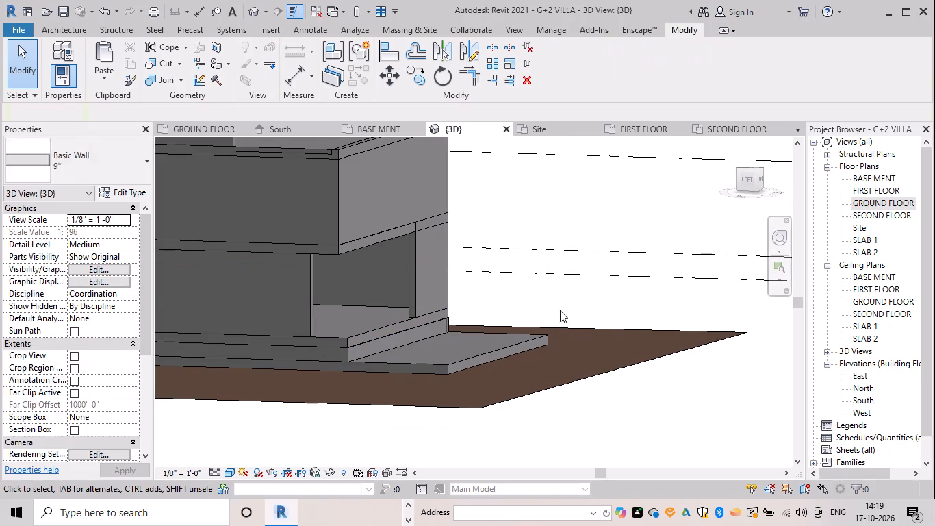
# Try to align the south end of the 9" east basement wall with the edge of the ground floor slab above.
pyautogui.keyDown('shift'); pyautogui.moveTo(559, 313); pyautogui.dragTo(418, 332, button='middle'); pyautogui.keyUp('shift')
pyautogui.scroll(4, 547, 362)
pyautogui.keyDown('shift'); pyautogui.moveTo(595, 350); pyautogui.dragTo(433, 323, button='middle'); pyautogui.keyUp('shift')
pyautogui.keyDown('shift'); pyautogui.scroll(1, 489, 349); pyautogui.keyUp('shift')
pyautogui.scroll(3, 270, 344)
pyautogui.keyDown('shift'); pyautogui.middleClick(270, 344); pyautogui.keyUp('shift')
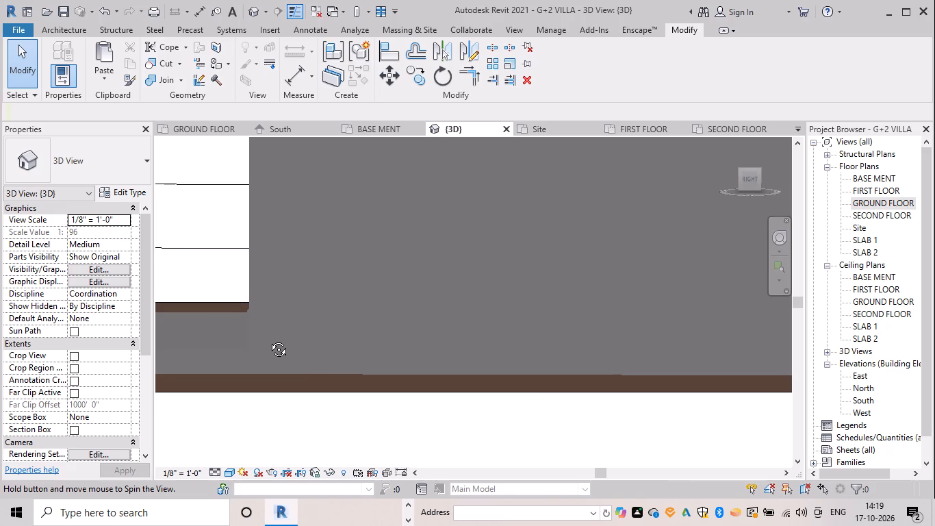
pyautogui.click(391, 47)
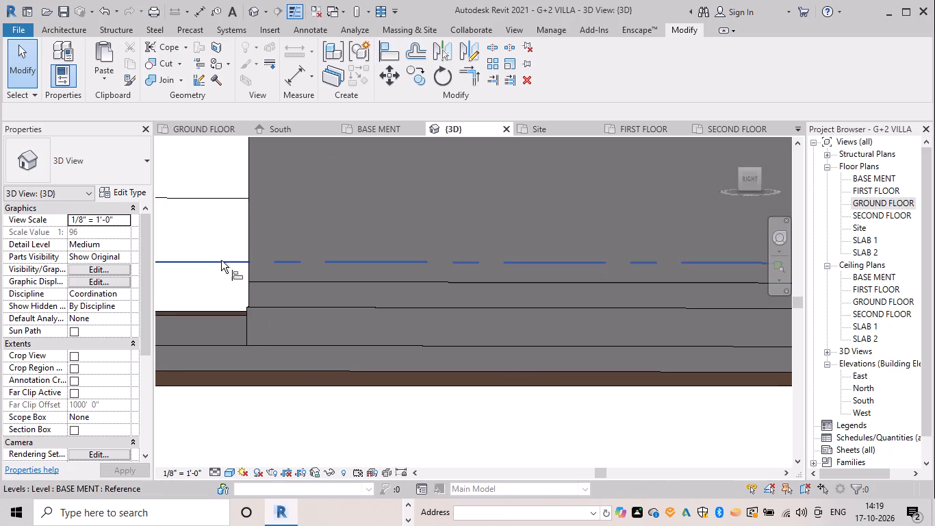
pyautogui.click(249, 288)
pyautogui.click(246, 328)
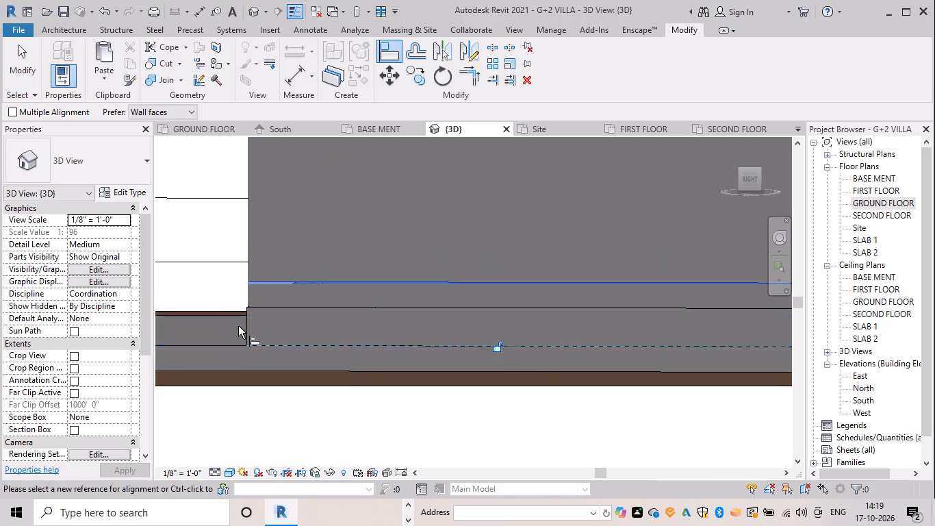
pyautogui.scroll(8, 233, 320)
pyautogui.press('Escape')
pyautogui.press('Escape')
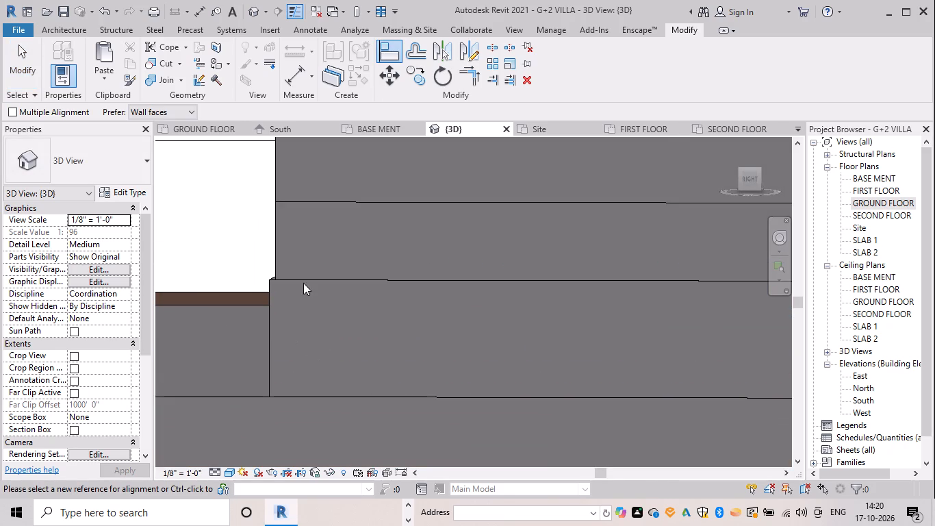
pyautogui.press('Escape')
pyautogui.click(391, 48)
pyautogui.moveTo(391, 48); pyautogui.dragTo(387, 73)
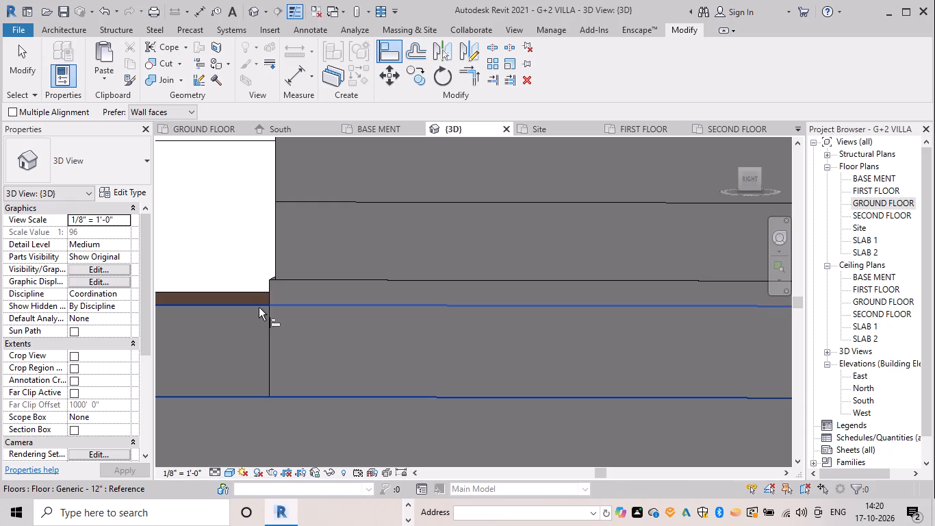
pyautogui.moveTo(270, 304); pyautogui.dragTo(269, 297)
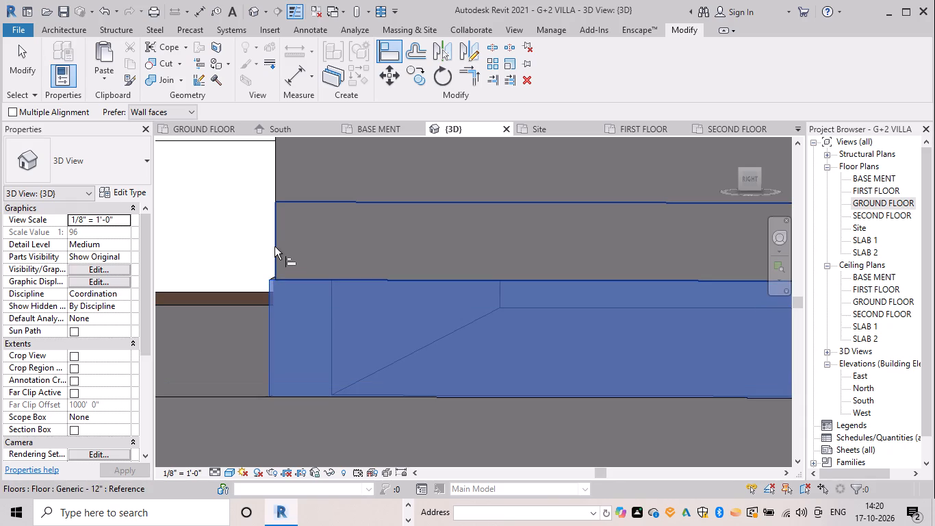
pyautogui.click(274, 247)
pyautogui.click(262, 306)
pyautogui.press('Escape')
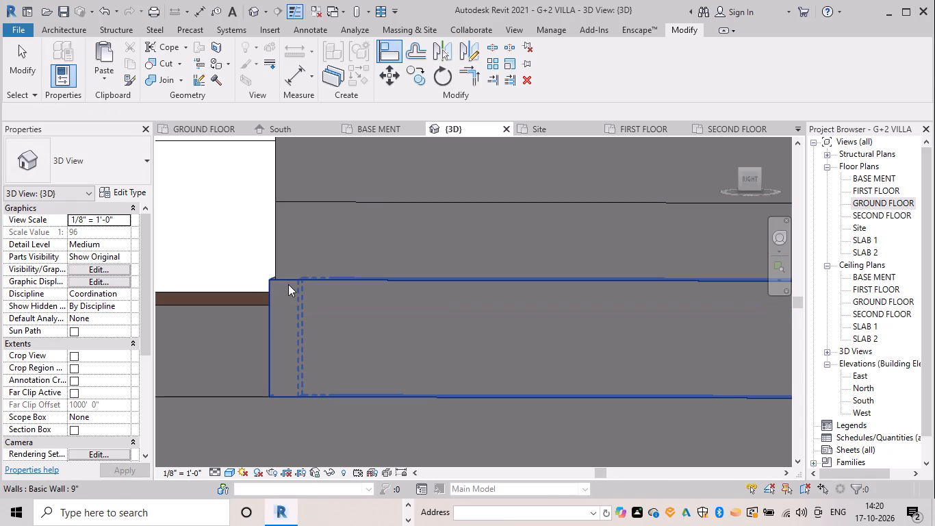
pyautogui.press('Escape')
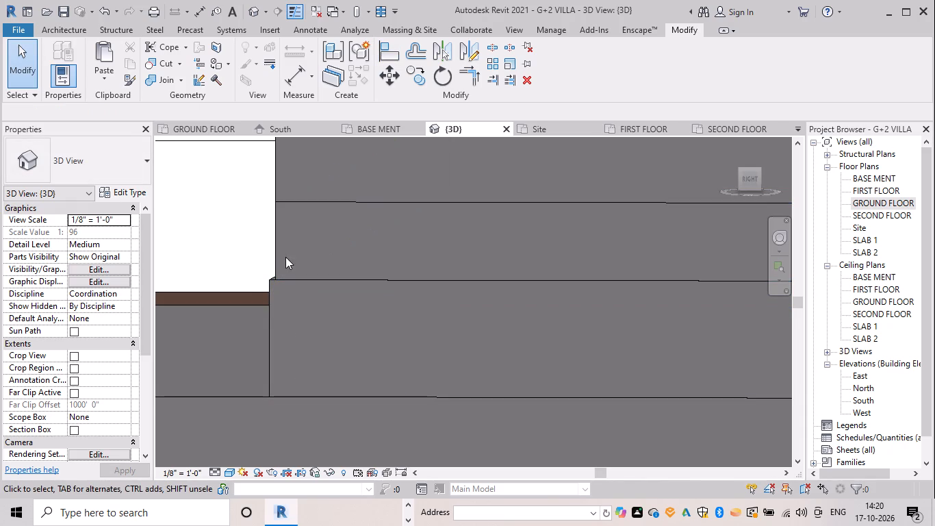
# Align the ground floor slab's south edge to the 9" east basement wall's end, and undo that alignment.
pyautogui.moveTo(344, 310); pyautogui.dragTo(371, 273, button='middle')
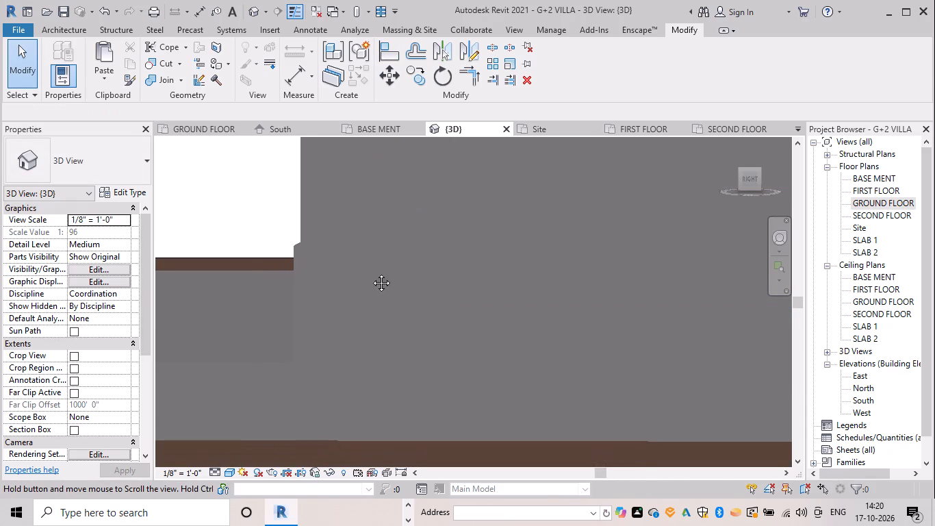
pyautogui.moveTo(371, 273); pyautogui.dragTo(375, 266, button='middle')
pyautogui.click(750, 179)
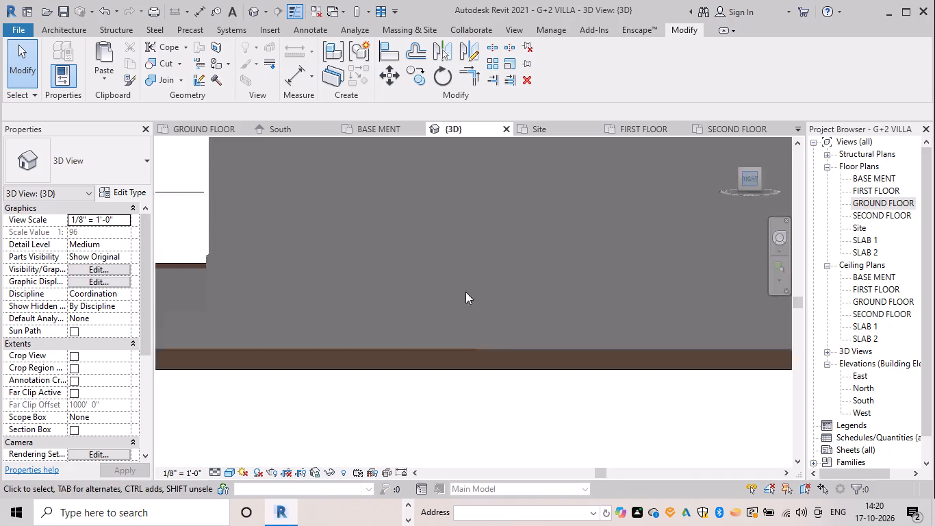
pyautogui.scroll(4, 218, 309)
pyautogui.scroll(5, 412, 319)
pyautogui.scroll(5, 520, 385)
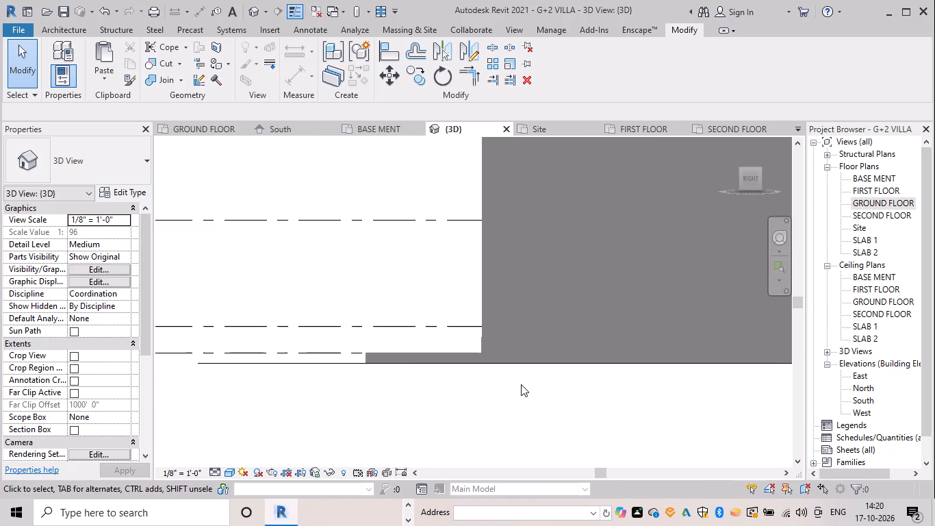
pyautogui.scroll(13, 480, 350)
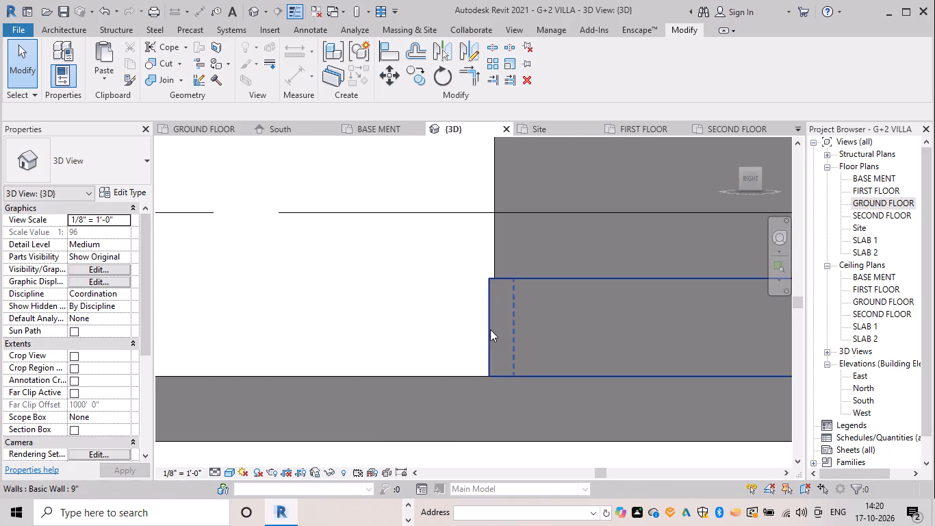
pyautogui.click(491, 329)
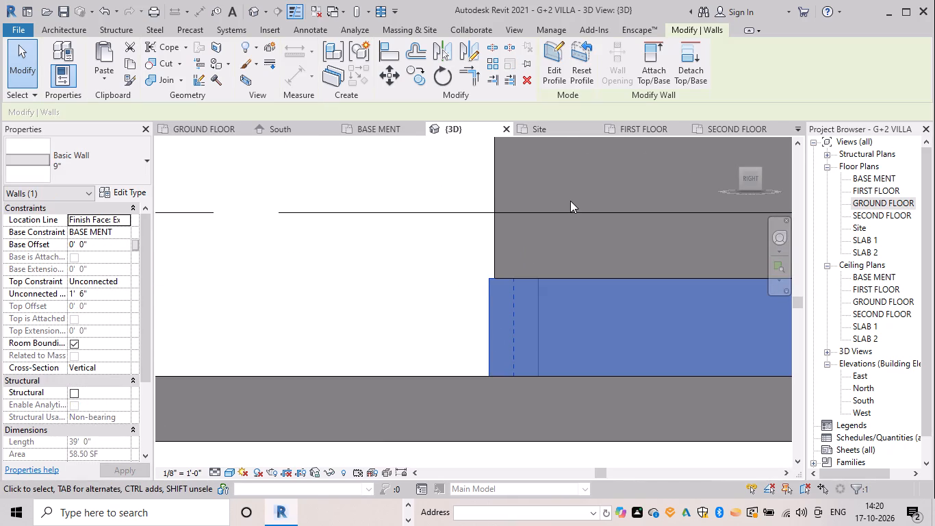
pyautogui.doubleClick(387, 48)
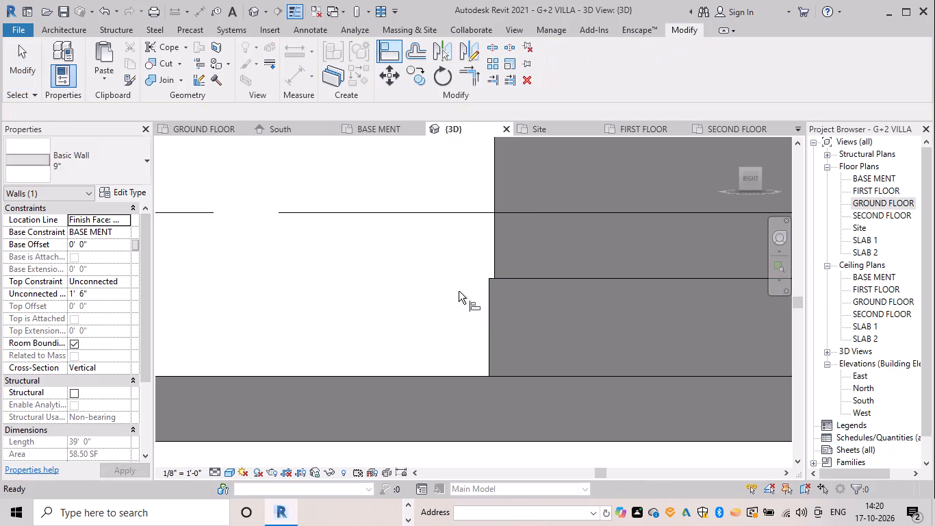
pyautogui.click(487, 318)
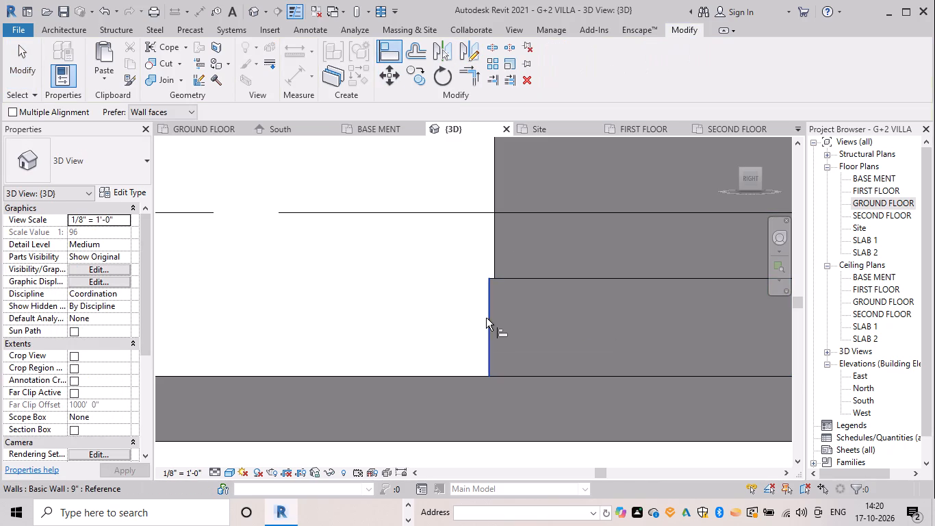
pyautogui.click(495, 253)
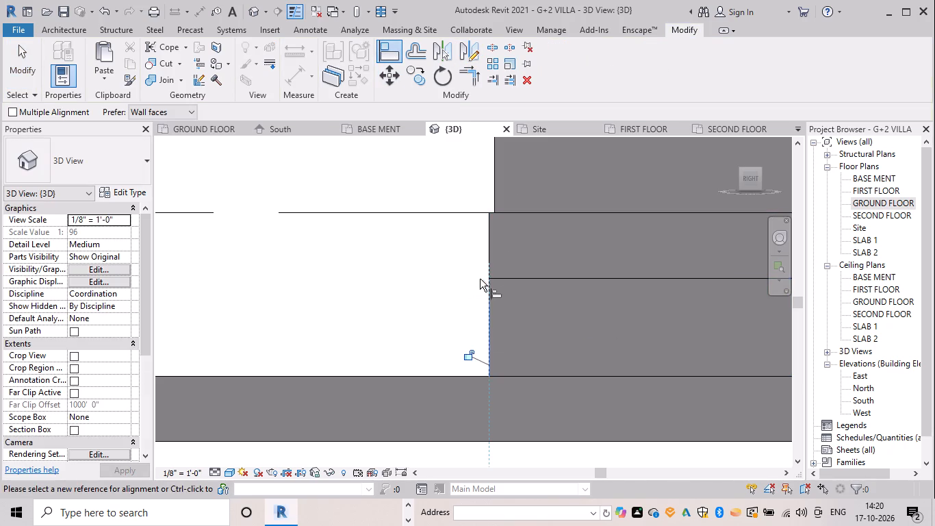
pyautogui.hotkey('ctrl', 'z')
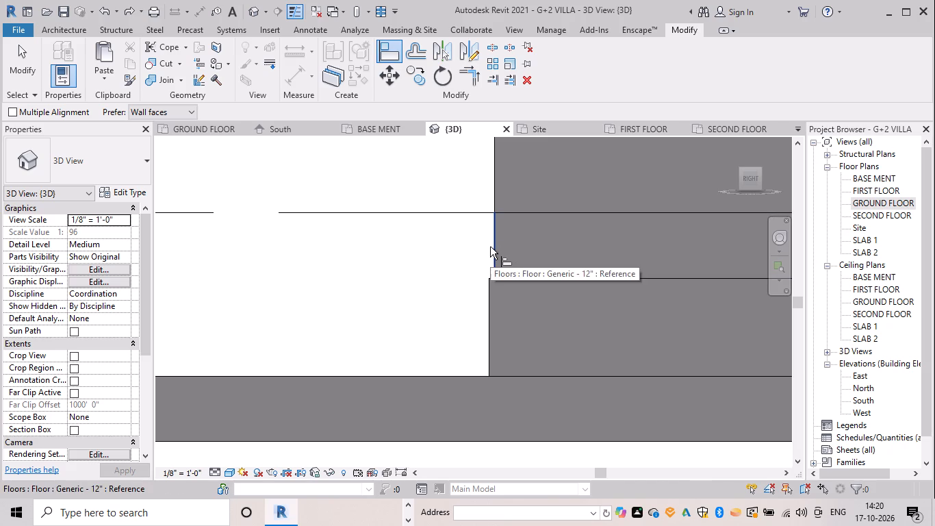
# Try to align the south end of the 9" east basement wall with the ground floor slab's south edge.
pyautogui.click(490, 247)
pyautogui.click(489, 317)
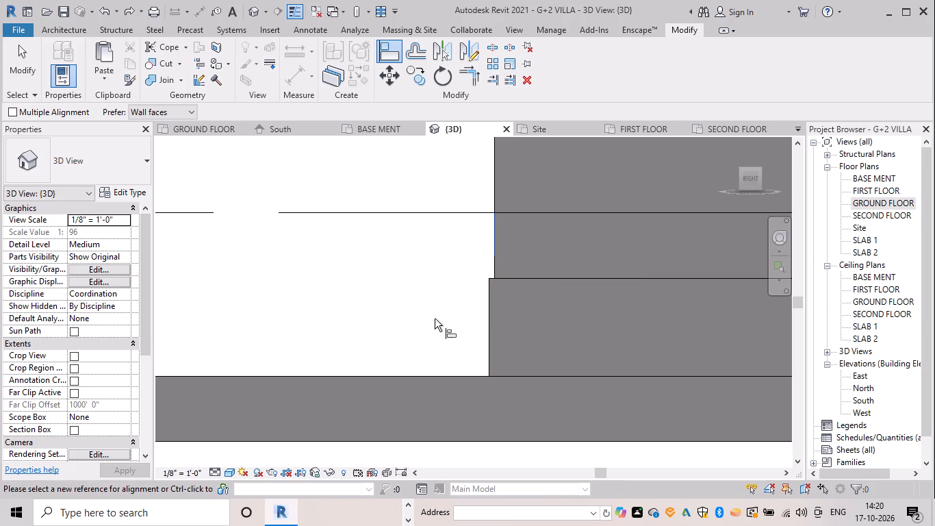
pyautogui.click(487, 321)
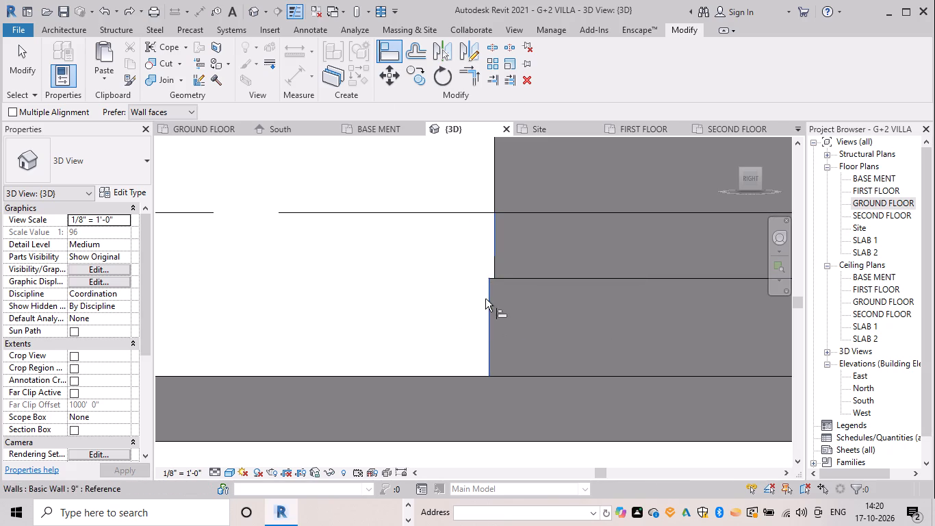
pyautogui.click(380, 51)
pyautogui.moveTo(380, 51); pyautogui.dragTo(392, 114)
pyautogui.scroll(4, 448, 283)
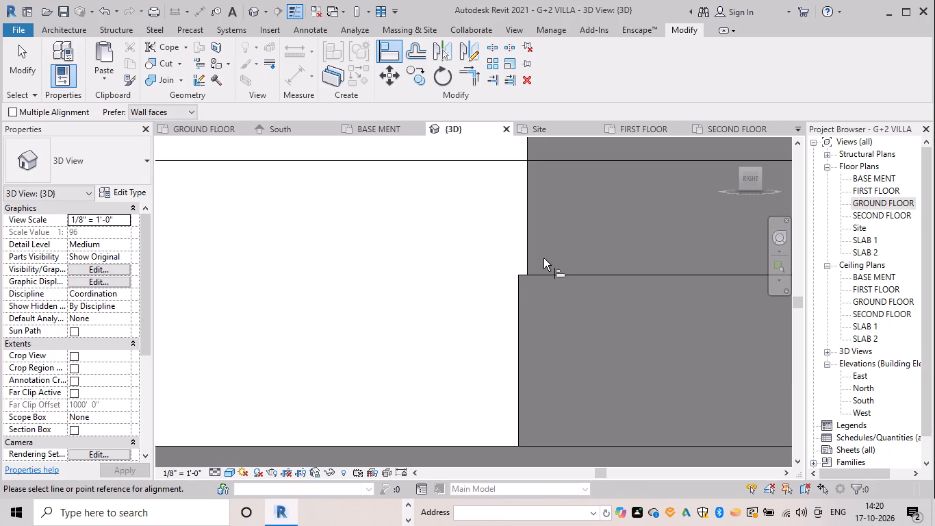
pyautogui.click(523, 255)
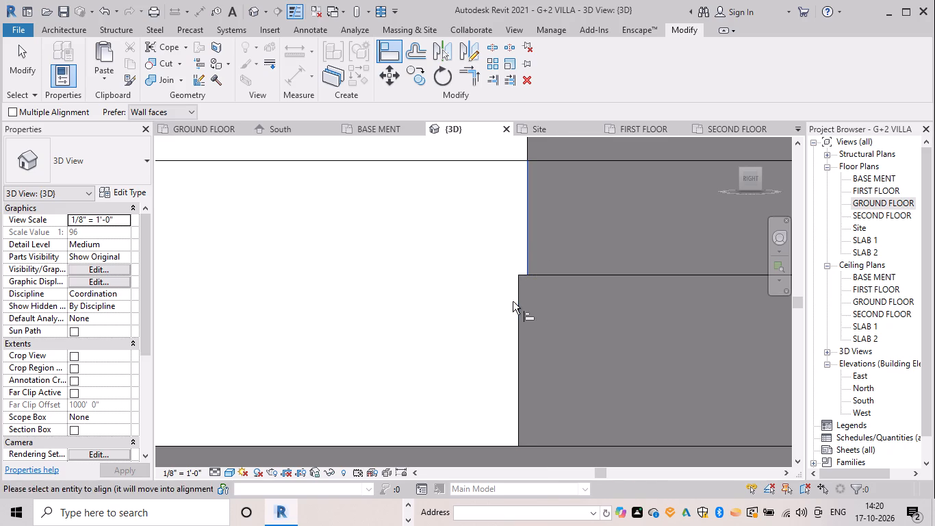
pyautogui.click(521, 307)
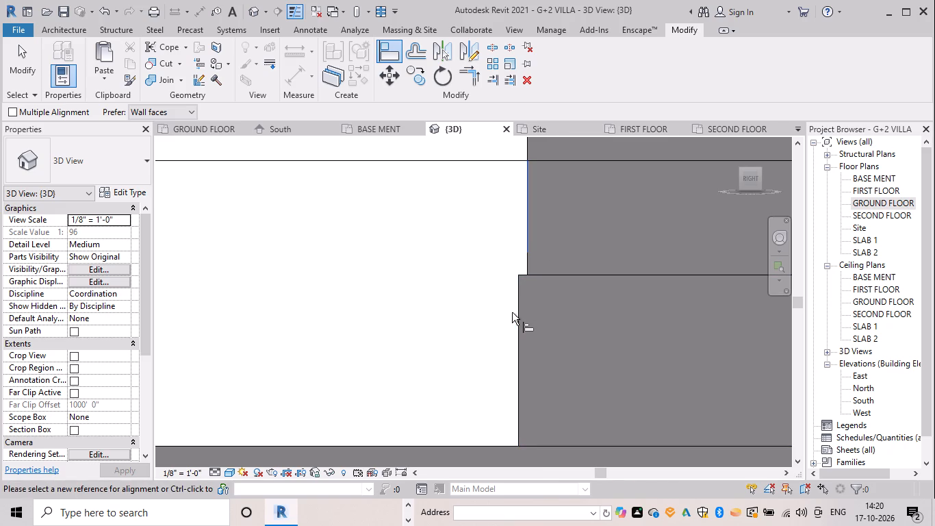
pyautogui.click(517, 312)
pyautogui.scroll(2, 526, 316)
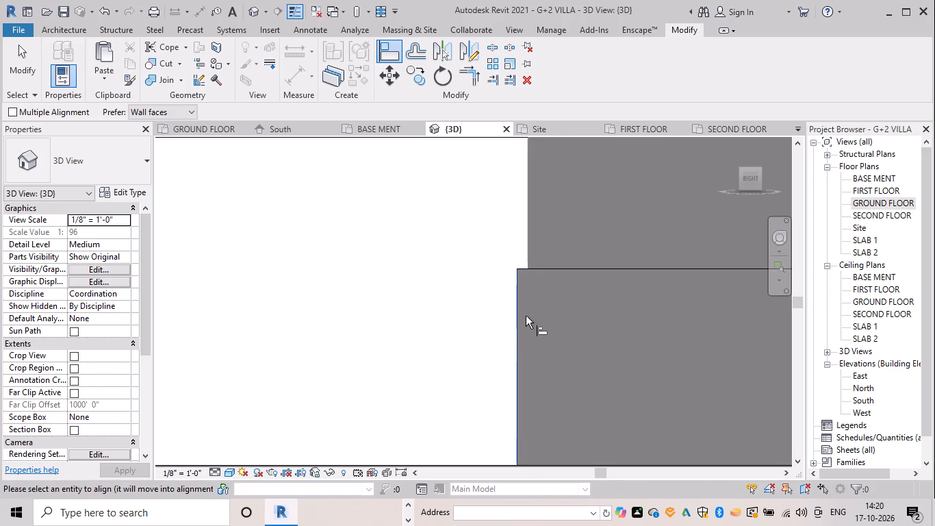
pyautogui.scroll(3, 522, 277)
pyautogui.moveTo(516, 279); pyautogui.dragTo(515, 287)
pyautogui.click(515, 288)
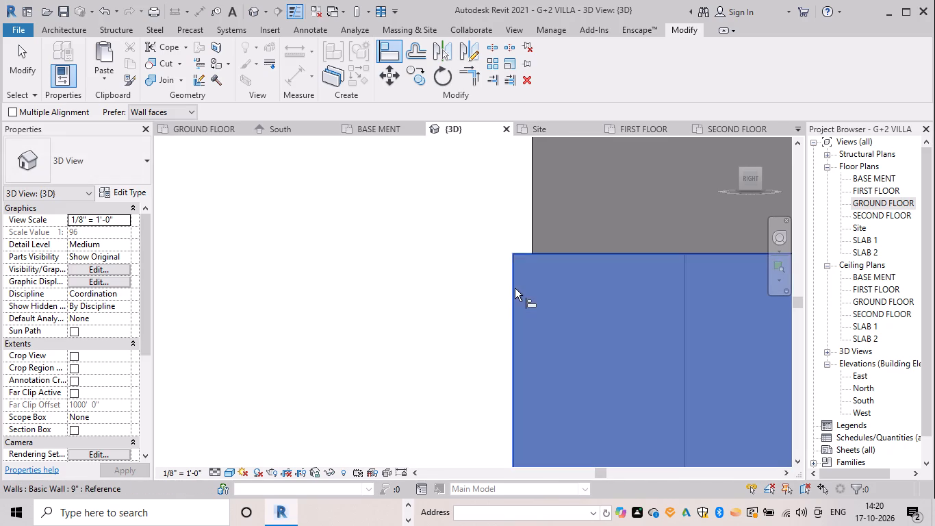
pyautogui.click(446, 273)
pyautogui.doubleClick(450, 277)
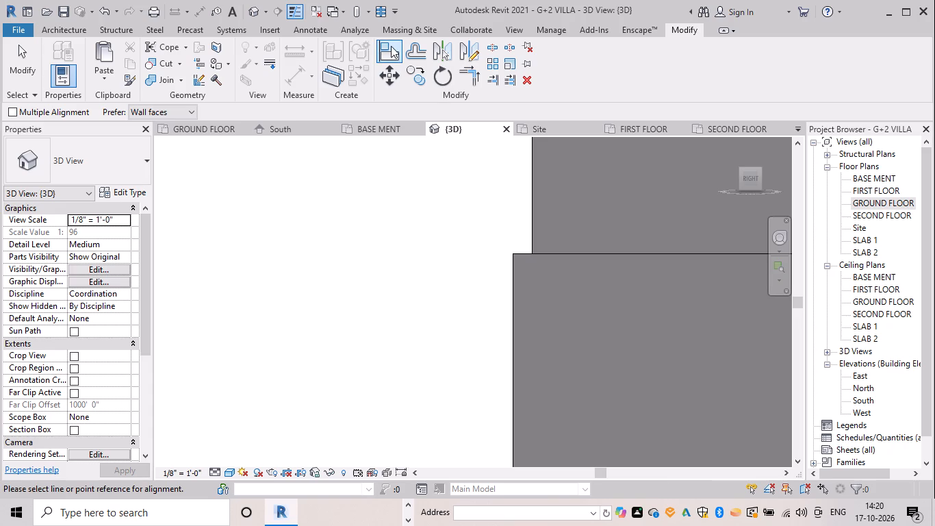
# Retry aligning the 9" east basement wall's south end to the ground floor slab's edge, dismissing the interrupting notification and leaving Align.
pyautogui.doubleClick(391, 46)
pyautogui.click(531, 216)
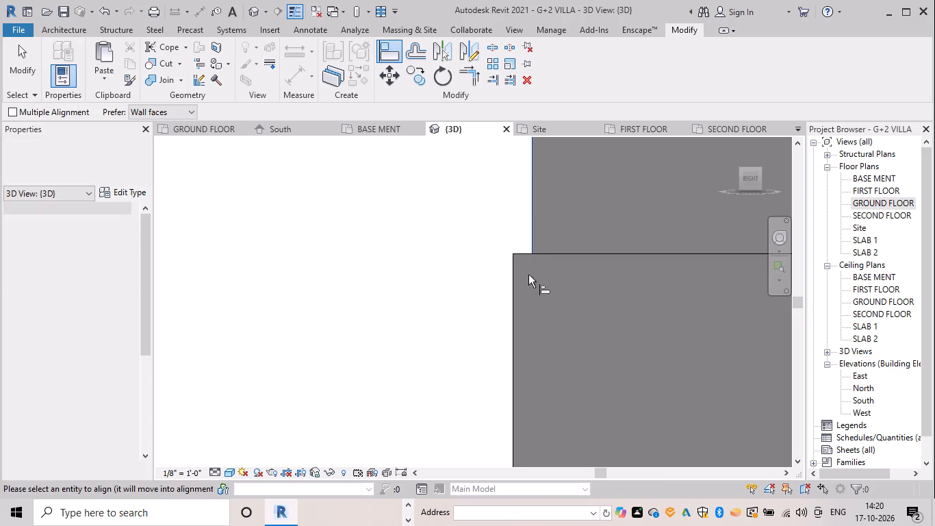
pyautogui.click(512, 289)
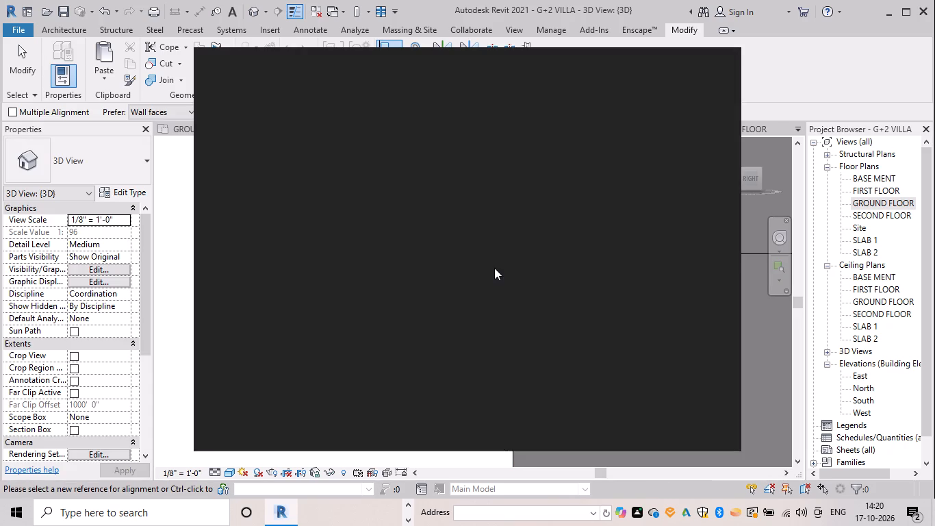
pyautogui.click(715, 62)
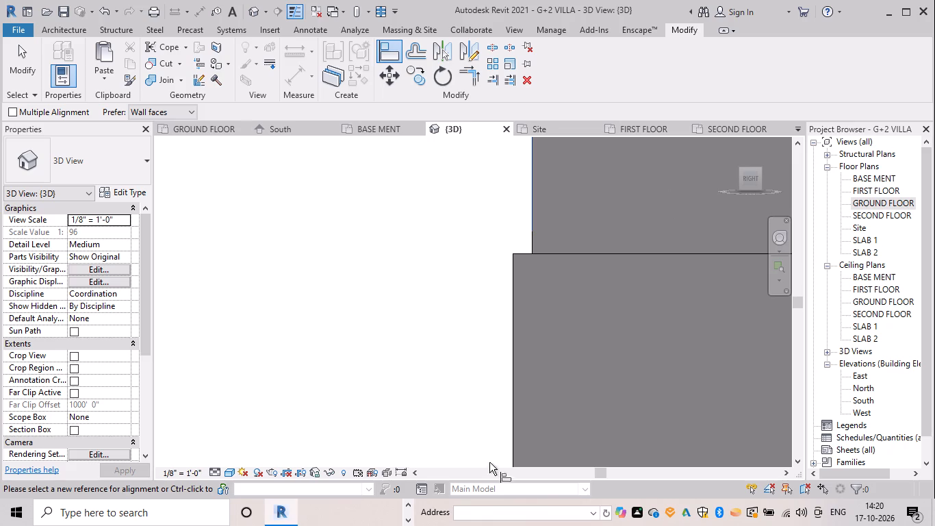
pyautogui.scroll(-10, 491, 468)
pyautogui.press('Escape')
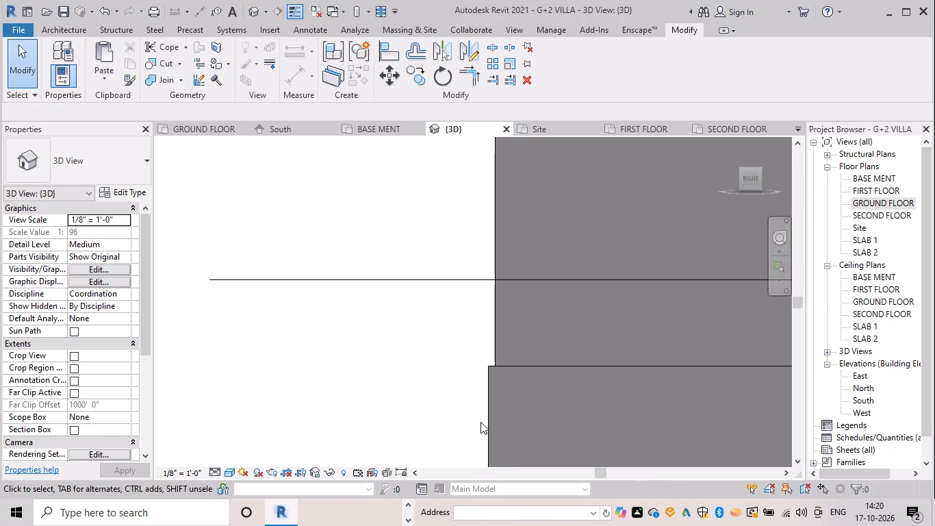
# Select the 9" east basement wall for adjustment at its south corner beneath the ground floor slab.
pyautogui.click(490, 421)
pyautogui.scroll(-6, 488, 421)
pyautogui.moveTo(488, 423); pyautogui.dragTo(460, 277, button='middle')
pyautogui.keyDown('shift'); pyautogui.moveTo(421, 322); pyautogui.dragTo(456, 354, button='middle'); pyautogui.keyUp('shift')
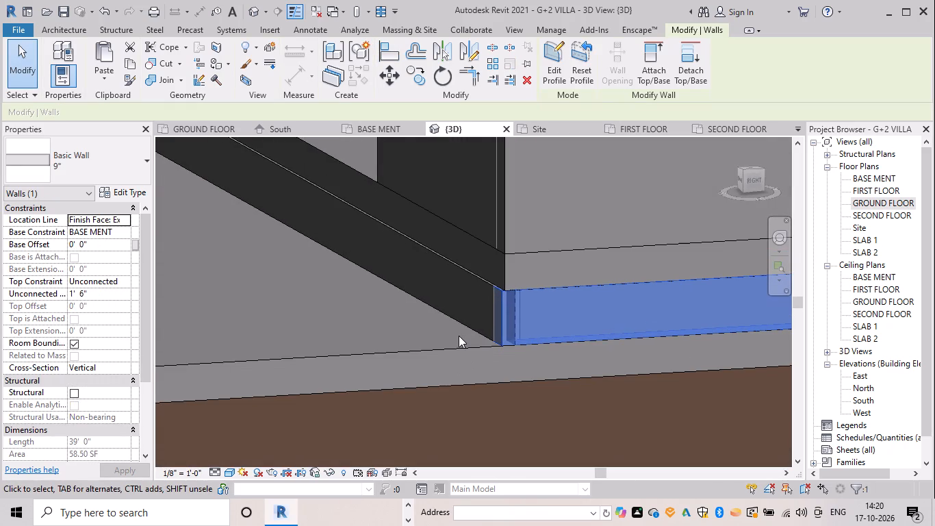
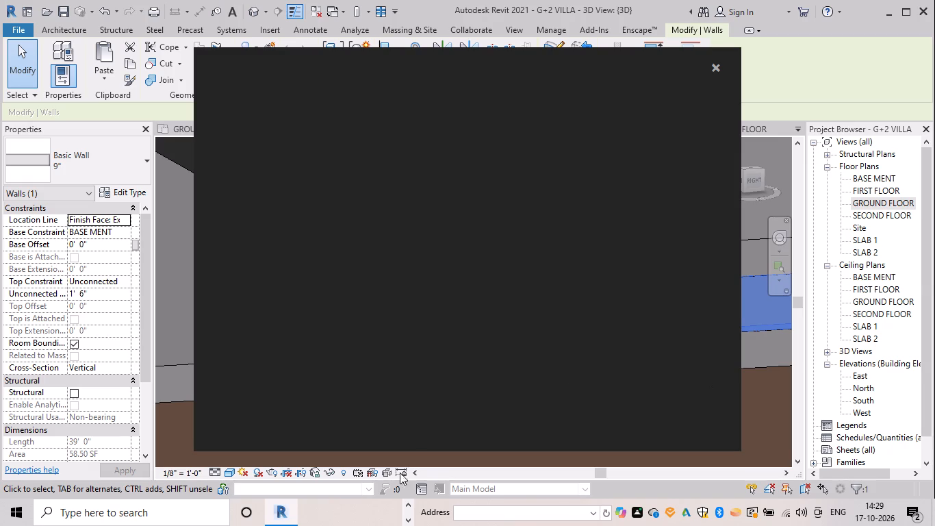
# Close the interrupting notification and clear the selection of the 9" east basement wall.
pyautogui.click(716, 62)
pyautogui.scroll(-1, 504, 336)
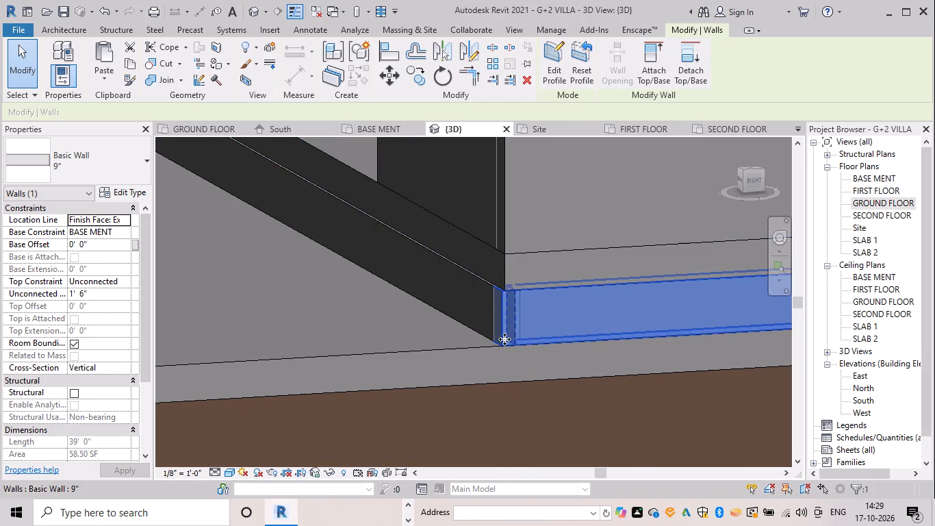
pyautogui.scroll(-3, 504, 339)
pyautogui.click(482, 414)
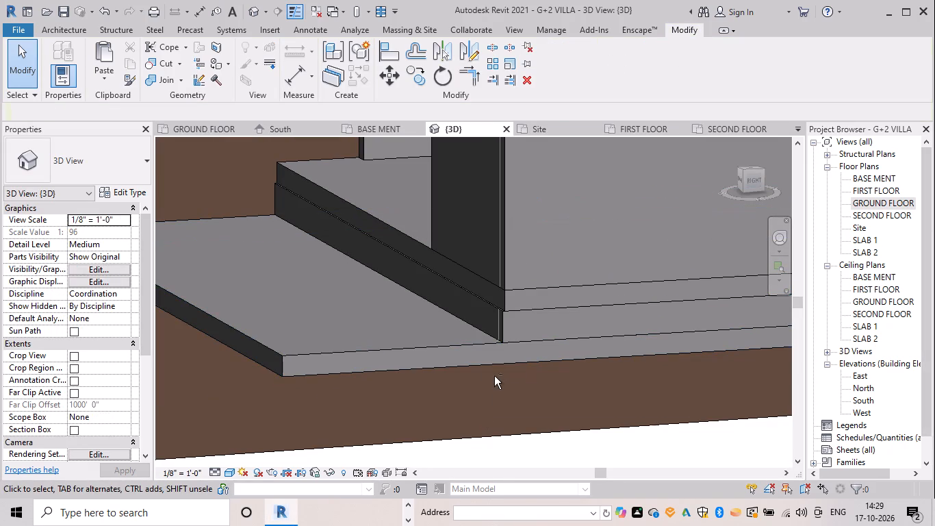
# Examine the villa's southeast base corner and front view for alignment of basement floor, 9" walls and ground floor slab.
pyautogui.keyDown('shift'); pyautogui.moveTo(494, 376); pyautogui.dragTo(534, 357, button='middle'); pyautogui.keyUp('shift')
pyautogui.scroll(3, 557, 350)
pyautogui.keyDown('shift'); pyautogui.moveTo(561, 364); pyautogui.dragTo(630, 347, button='middle'); pyautogui.keyUp('shift')
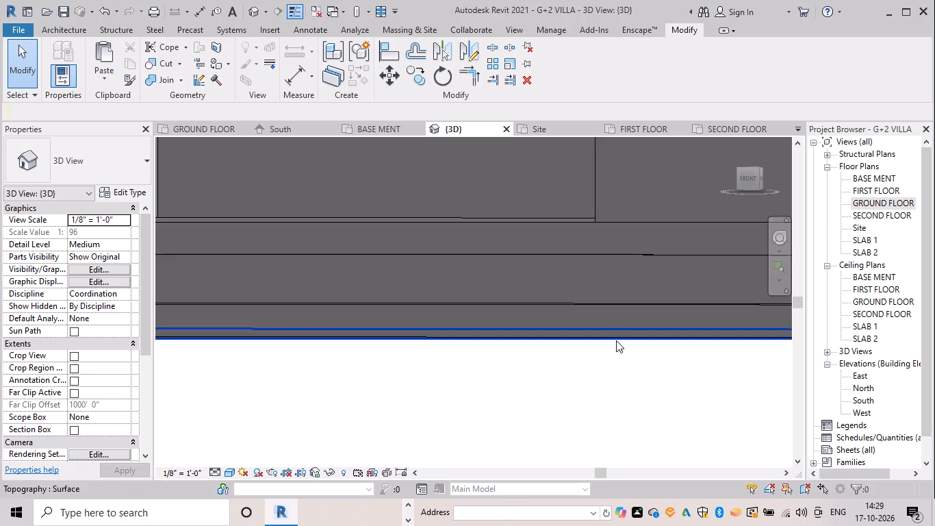
pyautogui.moveTo(616, 340); pyautogui.dragTo(469, 385, button='middle')
pyautogui.scroll(-1, 615, 351)
pyautogui.moveTo(615, 351); pyautogui.dragTo(361, 372, button='middle')
pyautogui.keyDown('shift'); pyautogui.moveTo(433, 360); pyautogui.dragTo(391, 351, button='middle'); pyautogui.keyUp('shift')
pyautogui.keyDown('shift'); pyautogui.scroll(1, 431, 359); pyautogui.keyUp('shift')
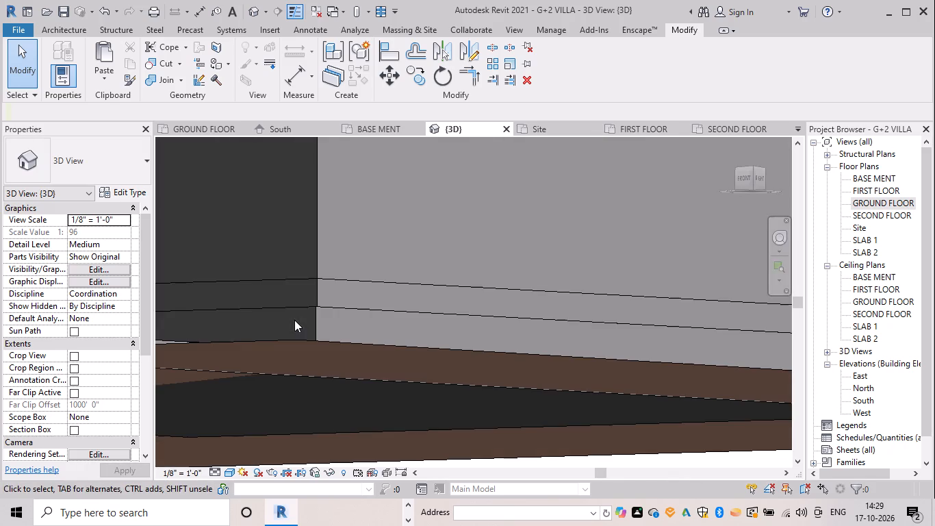
pyautogui.scroll(-4, 325, 303)
pyautogui.keyDown('shift'); pyautogui.moveTo(349, 290); pyautogui.dragTo(402, 325, button='middle'); pyautogui.keyUp('shift')
pyautogui.scroll(3, 461, 347)
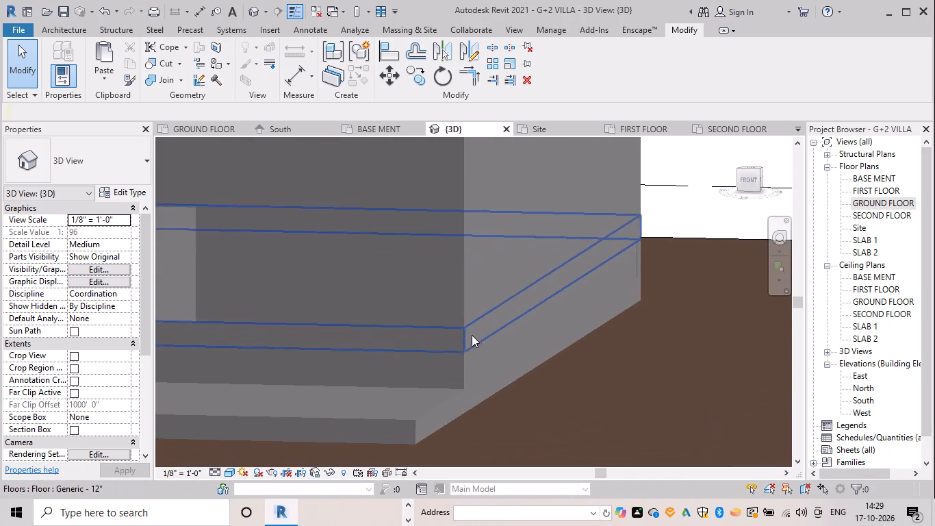
pyautogui.keyDown('shift'); pyautogui.moveTo(465, 355); pyautogui.dragTo(465, 333, button='middle'); pyautogui.keyUp('shift')
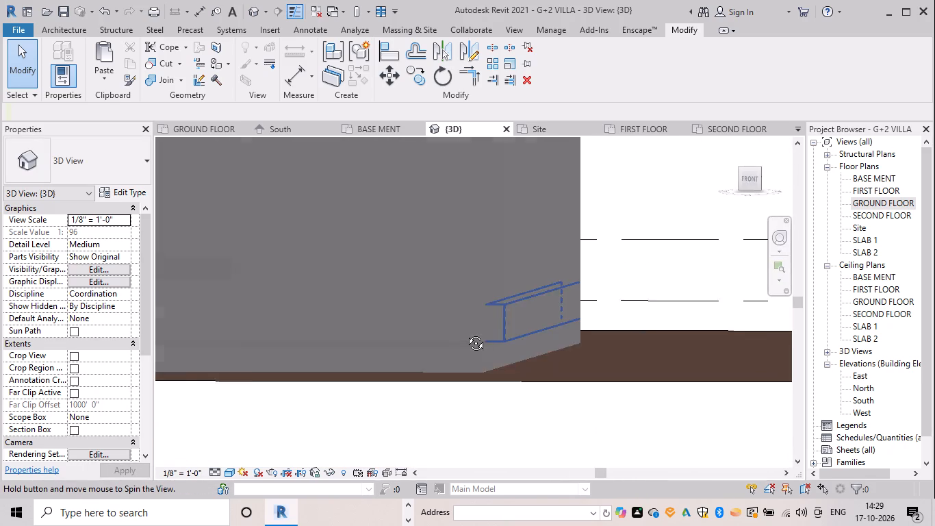
pyautogui.keyDown('shift'); pyautogui.moveTo(465, 333); pyautogui.dragTo(494, 331, button='middle'); pyautogui.keyUp('shift')
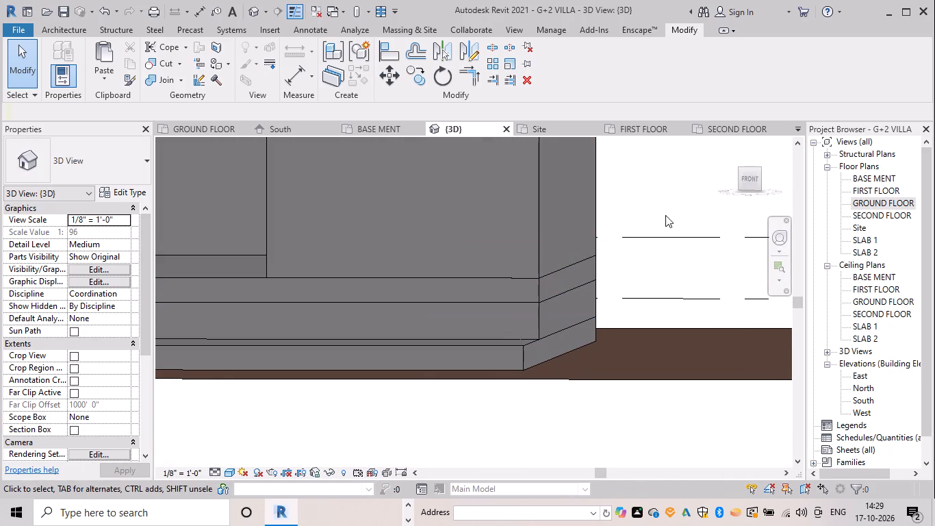
pyautogui.click(752, 181)
pyautogui.scroll(3, 504, 273)
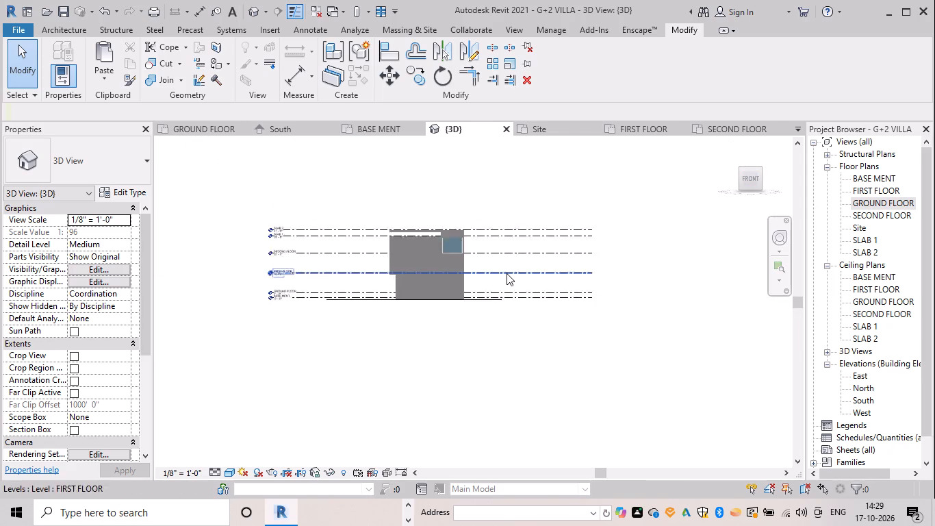
pyautogui.scroll(14, 504, 349)
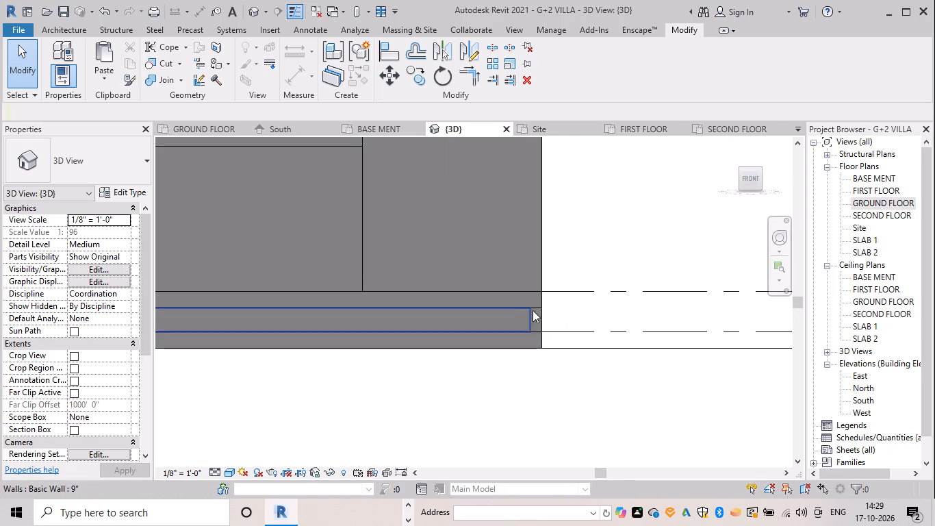
pyautogui.scroll(-8, 528, 368)
# Examine the whole villa exterior from its southwest corner, closing the interrupting notification.
pyautogui.keyDown('shift'); pyautogui.moveTo(402, 339); pyautogui.dragTo(496, 399, button='middle'); pyautogui.keyUp('shift')
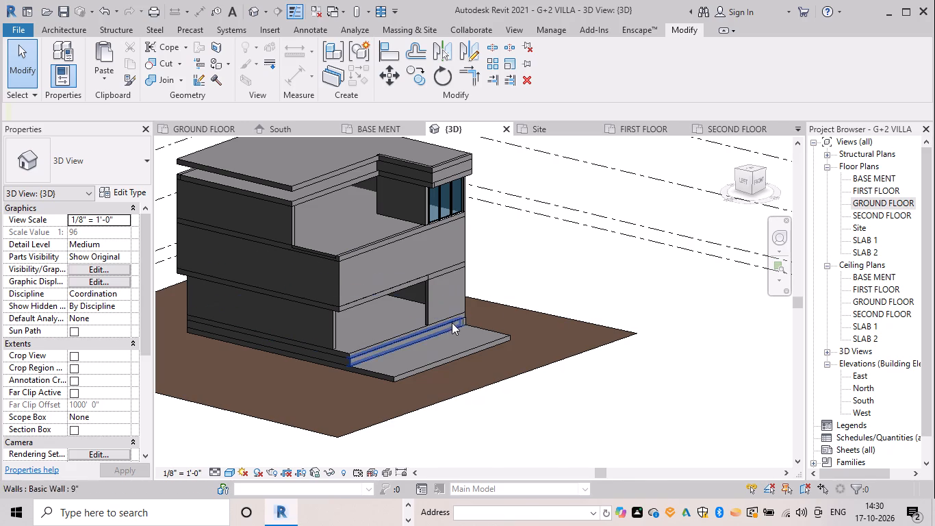
pyautogui.scroll(3, 439, 317)
pyautogui.scroll(-4, 439, 317)
pyautogui.moveTo(437, 317); pyautogui.dragTo(446, 312, button='middle')
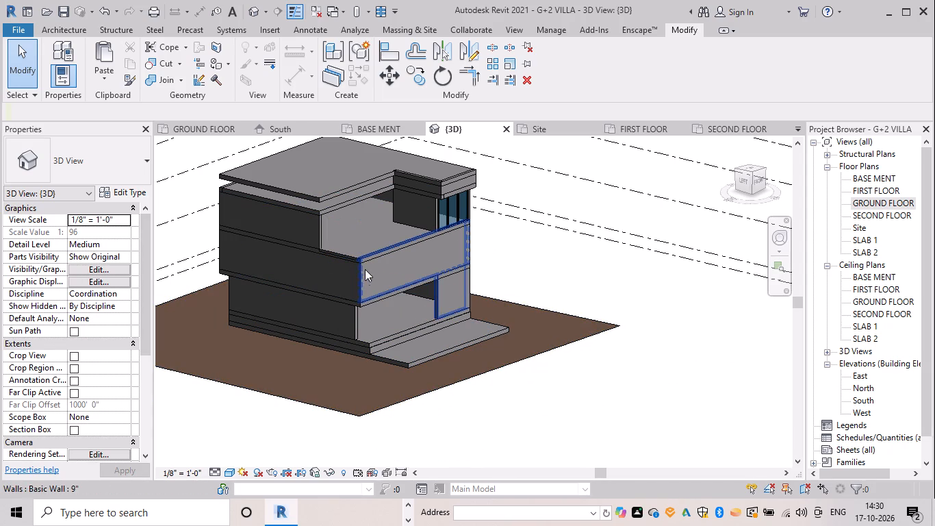
pyautogui.scroll(-4, 381, 240)
pyautogui.middleClick(379, 240)
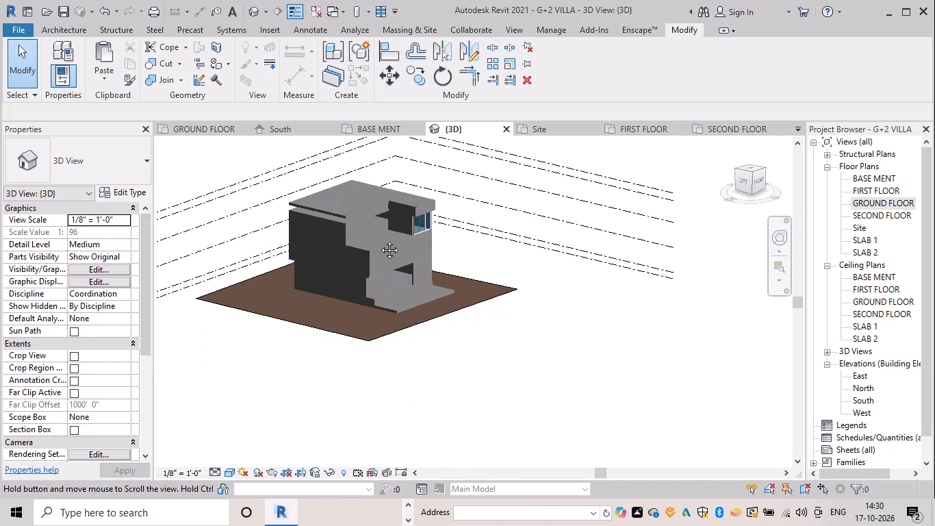
pyautogui.scroll(4, 302, 260)
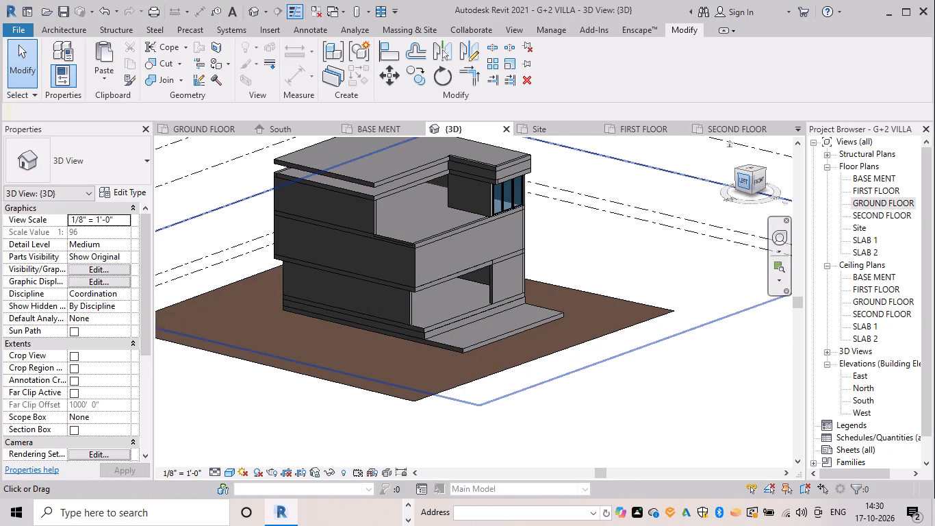
pyautogui.moveTo(750, 182); pyautogui.dragTo(755, 165)
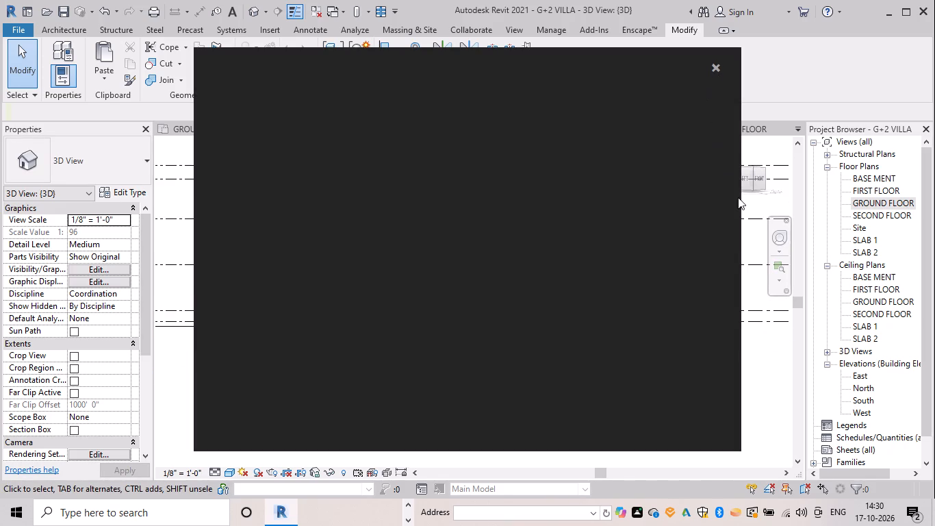
pyautogui.click(708, 62)
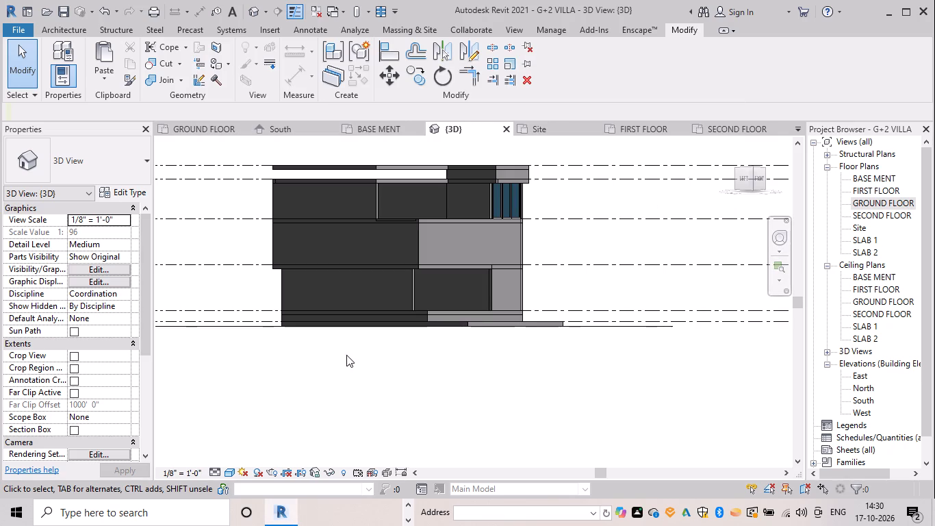
# Examine the villa's west, south and east faces at low angles for how the basement, slabs and storeys line up.
pyautogui.scroll(-3, 456, 364)
pyautogui.moveTo(449, 364); pyautogui.dragTo(418, 377, button='middle')
pyautogui.scroll(6, 418, 377)
pyautogui.keyDown('shift'); pyautogui.middleClick(405, 377); pyautogui.keyUp('shift')
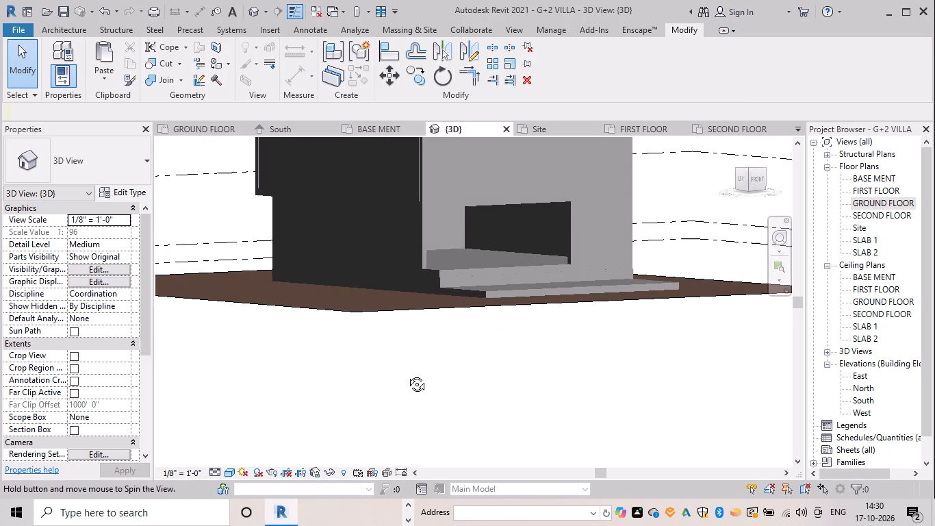
pyautogui.scroll(-1, 407, 375)
pyautogui.moveTo(406, 378); pyautogui.dragTo(409, 468, button='middle')
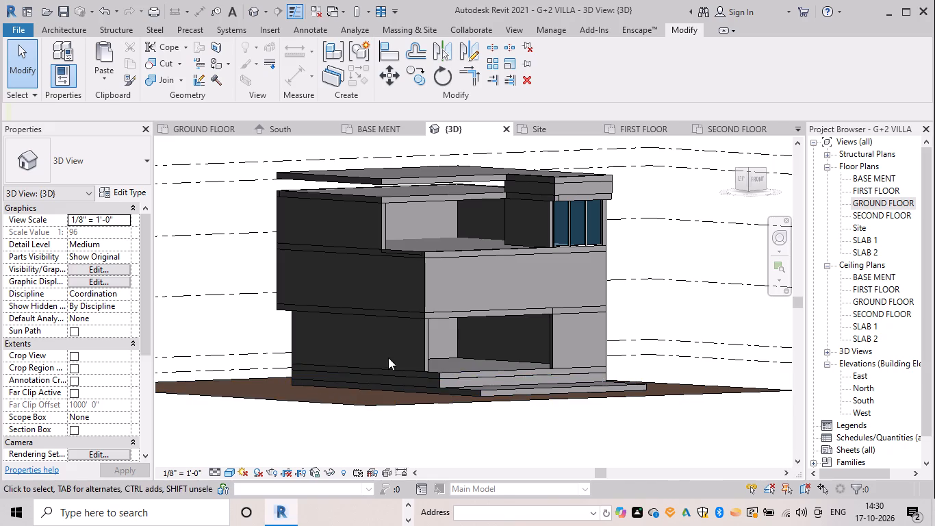
pyautogui.keyDown('shift'); pyautogui.moveTo(352, 380); pyautogui.dragTo(346, 369, button='middle'); pyautogui.keyUp('shift')
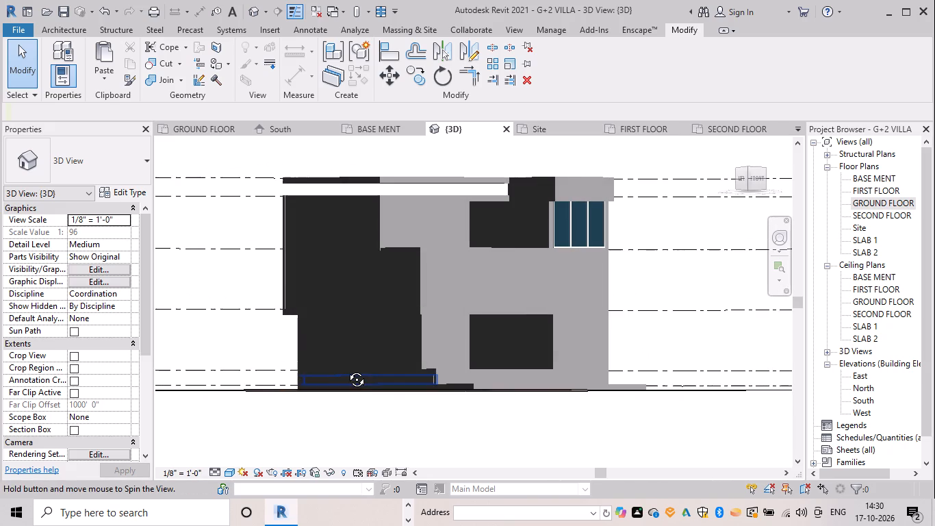
pyautogui.keyDown('shift'); pyautogui.moveTo(346, 369); pyautogui.dragTo(349, 374, button='middle'); pyautogui.keyUp('shift')
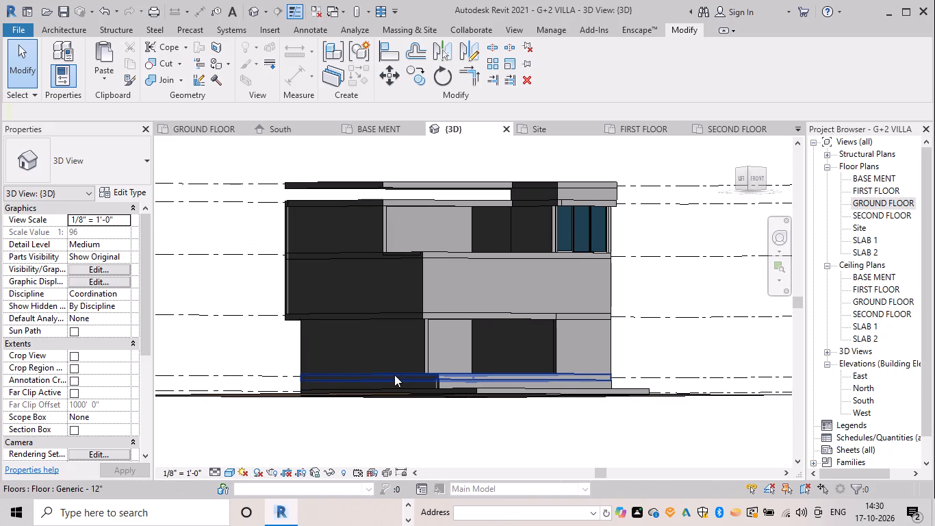
pyautogui.scroll(3, 402, 317)
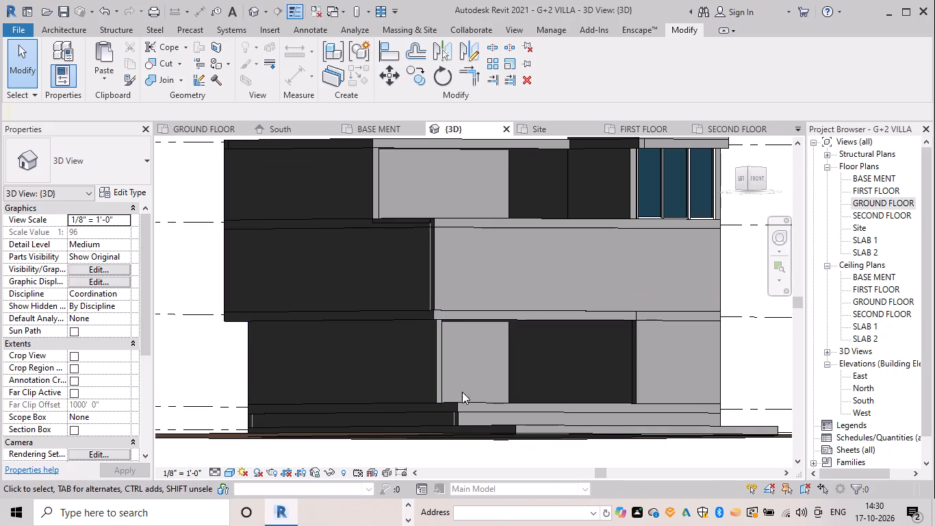
pyautogui.scroll(-1, 554, 390)
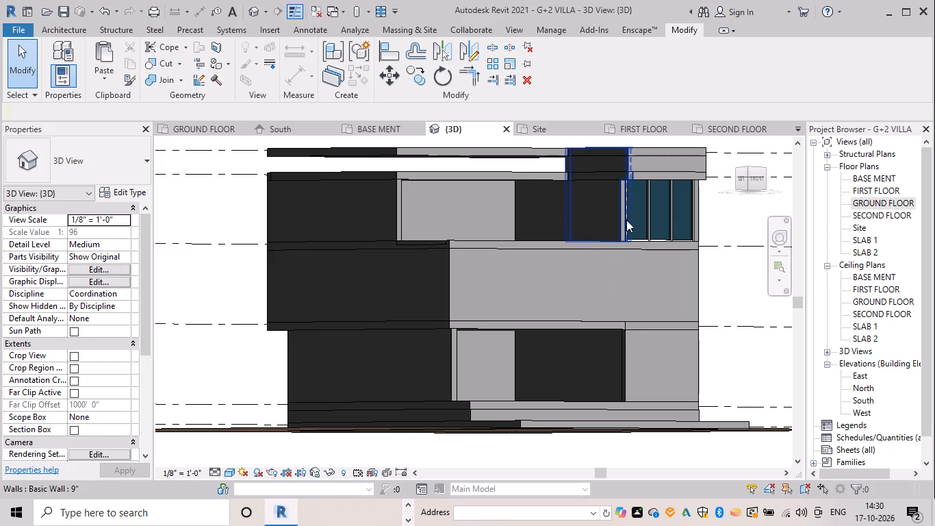
pyautogui.scroll(-1, 629, 334)
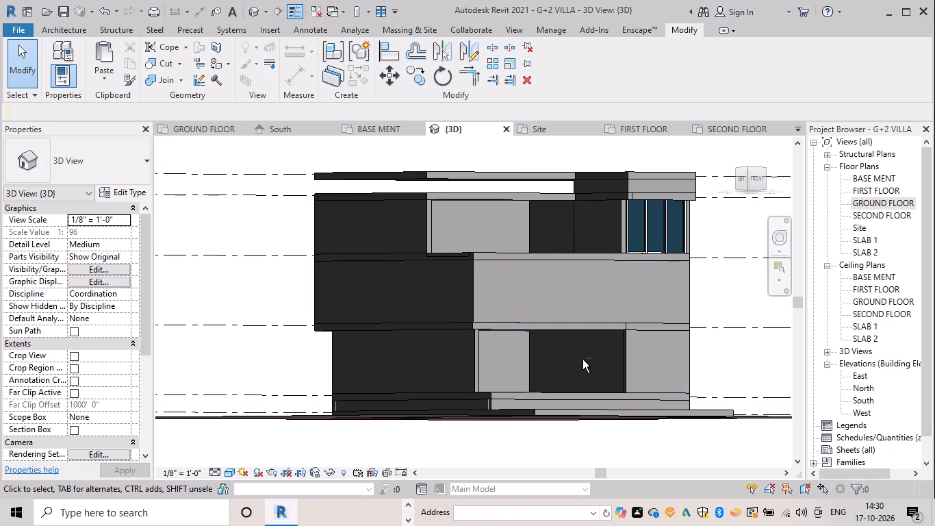
pyautogui.keyDown('shift'); pyautogui.moveTo(558, 379); pyautogui.dragTo(491, 430, button='middle'); pyautogui.keyUp('shift')
pyautogui.keyDown('shift'); pyautogui.moveTo(598, 371); pyautogui.dragTo(524, 381, button='middle'); pyautogui.keyUp('shift')
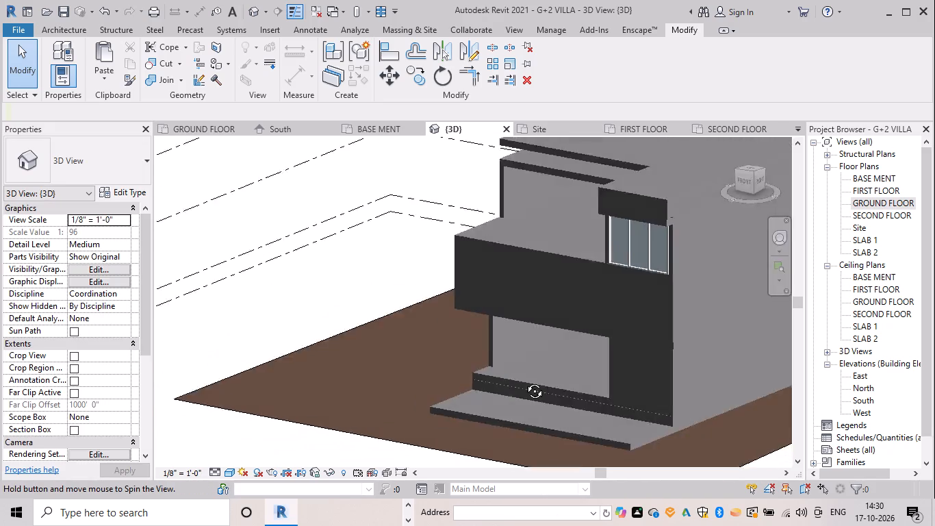
pyautogui.keyDown('shift'); pyautogui.moveTo(524, 381); pyautogui.dragTo(472, 350, button='middle'); pyautogui.keyUp('shift')
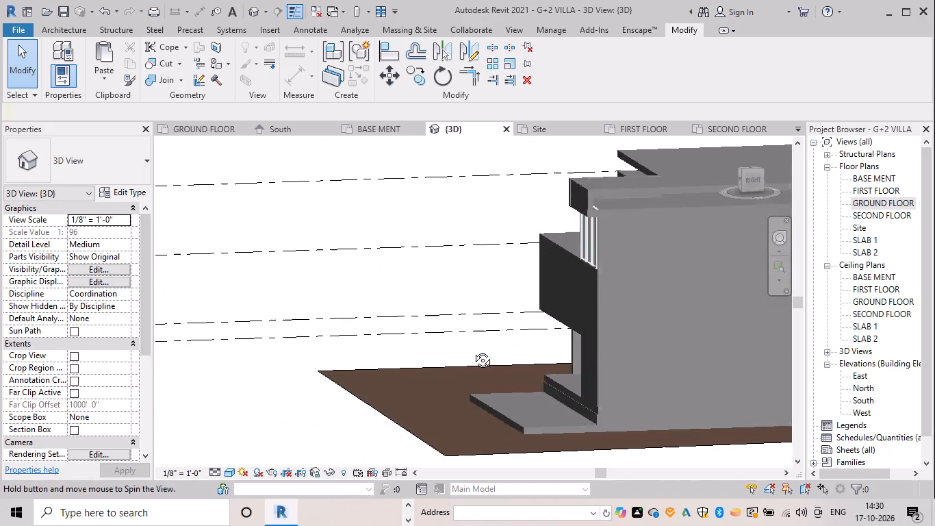
pyautogui.keyDown('shift'); pyautogui.moveTo(472, 350); pyautogui.dragTo(616, 321, button='middle'); pyautogui.keyUp('shift')
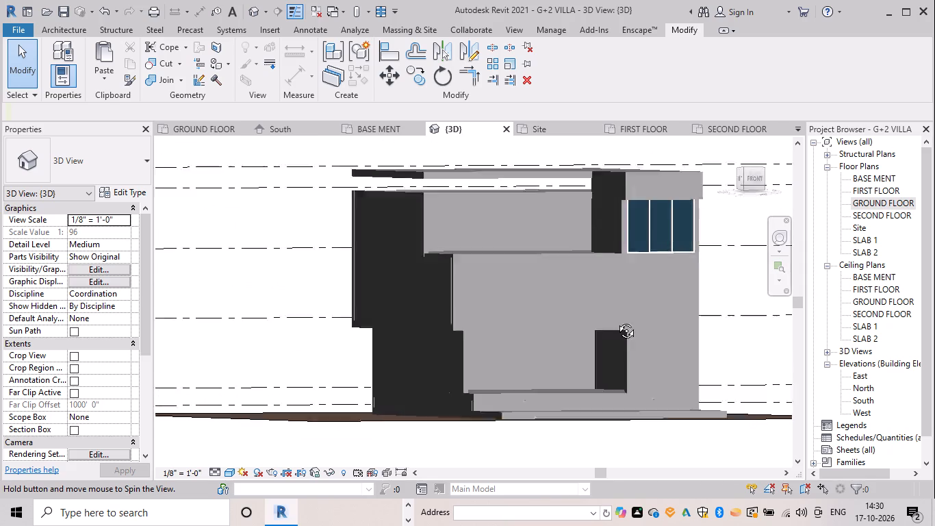
pyautogui.keyDown('shift'); pyautogui.moveTo(616, 321); pyautogui.dragTo(448, 324, button='middle'); pyautogui.keyUp('shift')
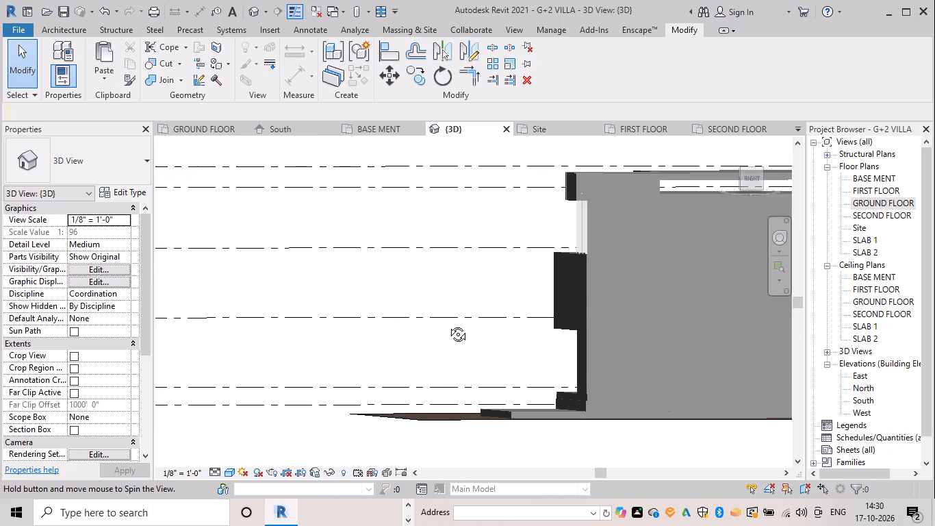
pyautogui.keyDown('shift'); pyautogui.moveTo(448, 324); pyautogui.dragTo(439, 322, button='middle'); pyautogui.keyUp('shift')
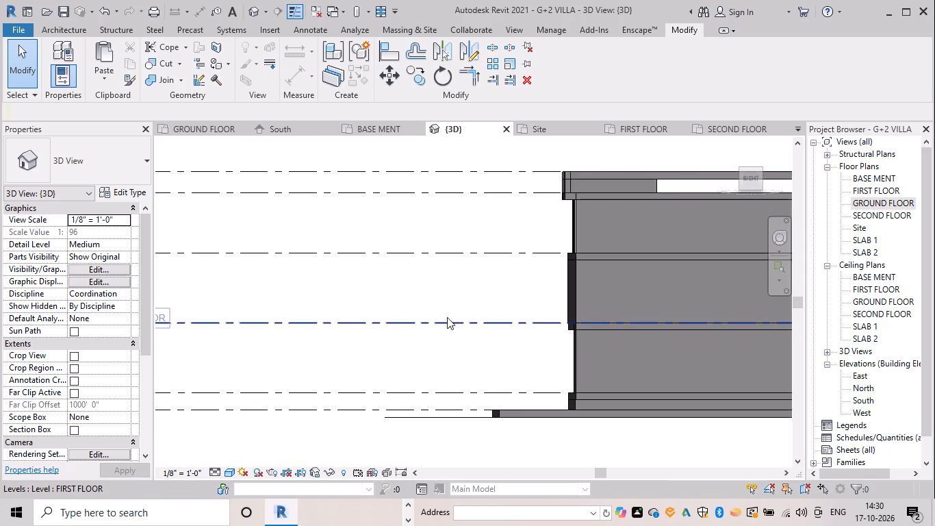
pyautogui.keyDown('shift'); pyautogui.moveTo(463, 291); pyautogui.dragTo(687, 318, button='middle'); pyautogui.keyUp('shift')
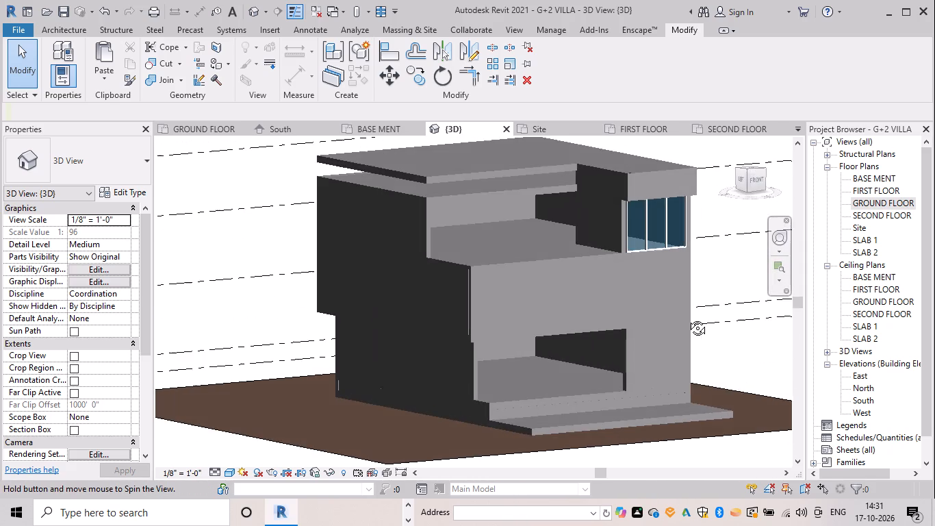
pyautogui.keyDown('shift'); pyautogui.moveTo(687, 318); pyautogui.dragTo(713, 288, button='middle'); pyautogui.keyUp('shift')
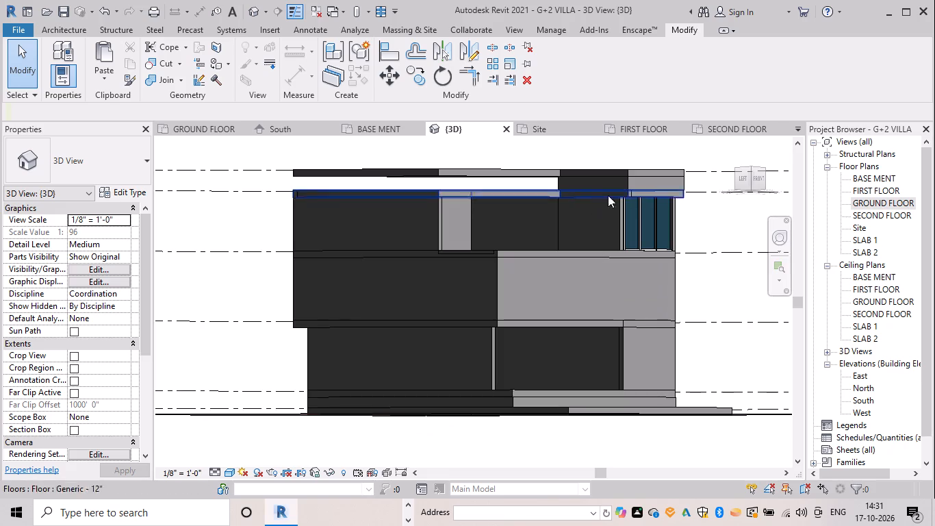
# Inspect the second floor's southeast corner, where the roof slabs meet the 9" wall and the Storefront curtain wall.
pyautogui.scroll(4, 624, 190)
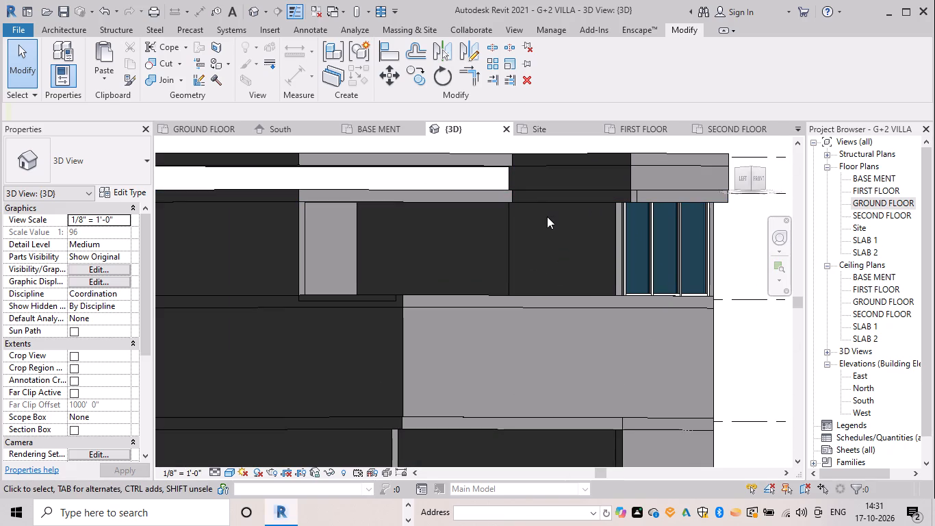
pyautogui.scroll(4, 635, 195)
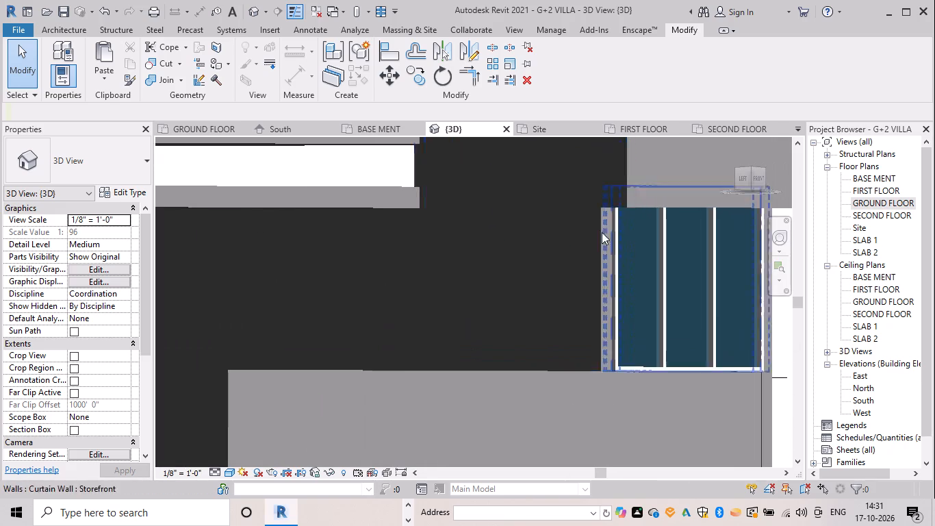
pyautogui.scroll(-6, 544, 321)
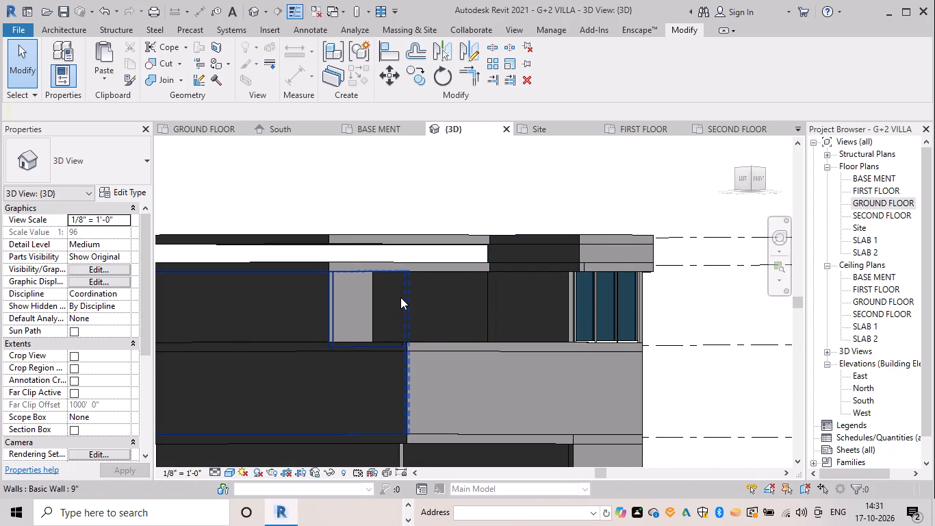
pyautogui.scroll(6, 553, 268)
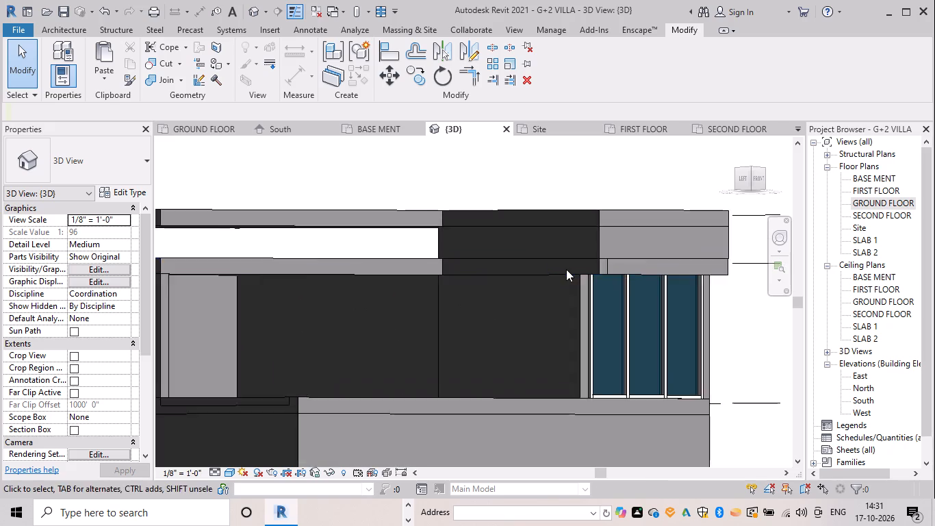
pyautogui.scroll(2, 566, 269)
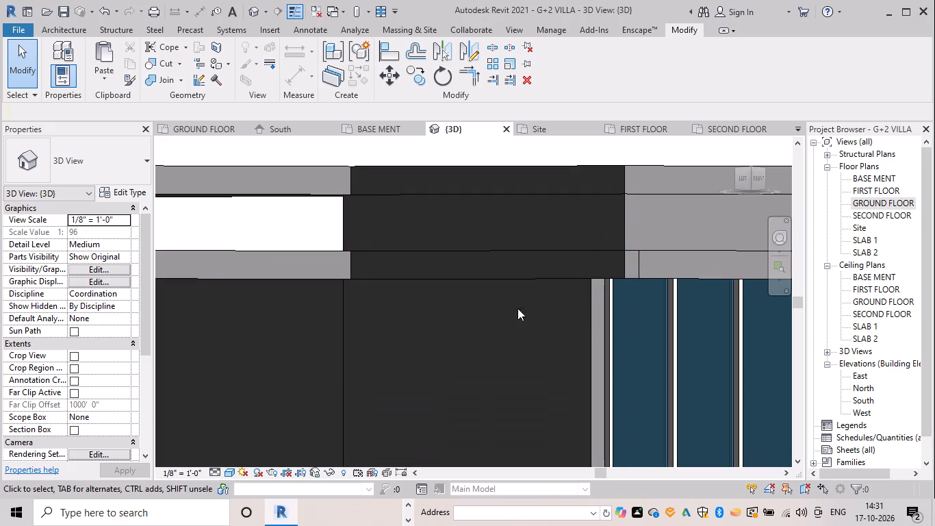
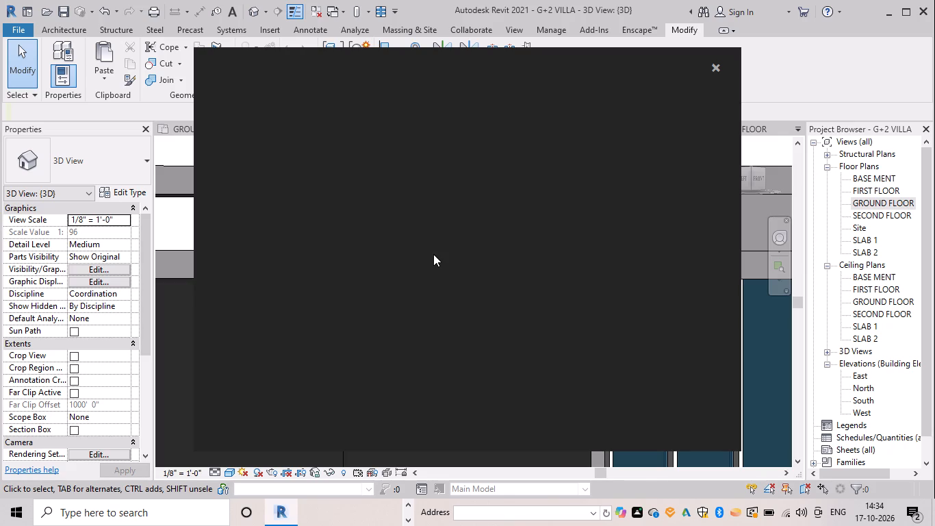
# Close the interrupting notification and examine the villa's exterior massing from the southwest corner and the front.
pyautogui.scroll(1, 433, 254)
pyautogui.click(714, 60)
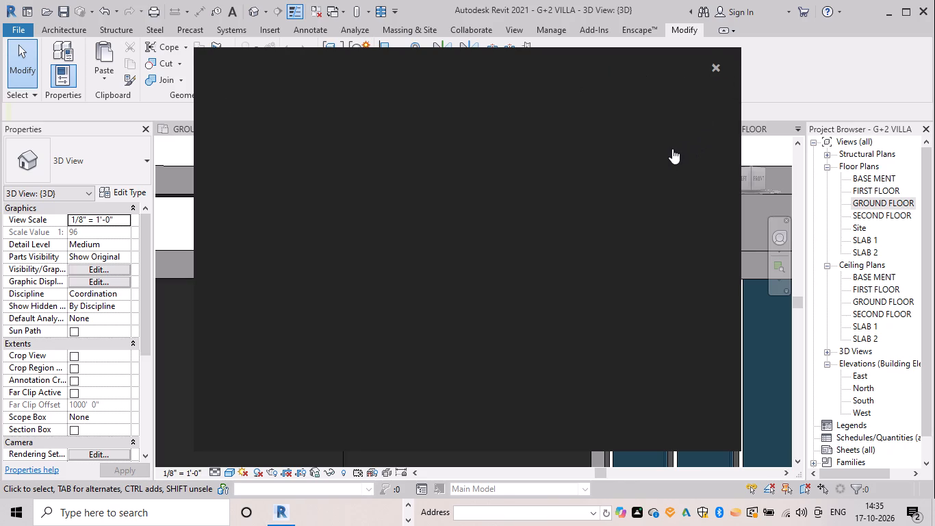
pyautogui.scroll(-5, 578, 278)
pyautogui.moveTo(578, 282); pyautogui.dragTo(537, 287, button='middle')
pyautogui.scroll(-3, 603, 327)
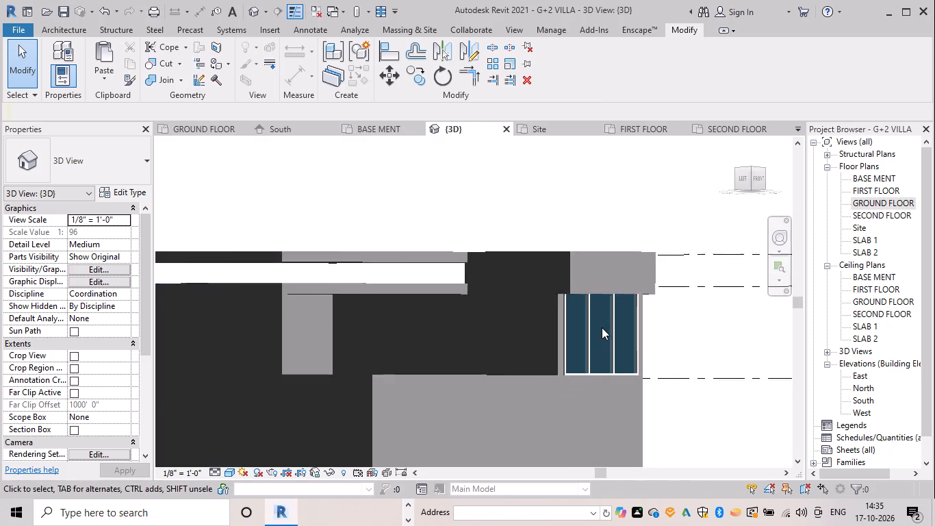
pyautogui.moveTo(592, 324); pyautogui.dragTo(564, 231, button='middle')
pyautogui.scroll(-2, 594, 301)
pyautogui.keyDown('shift'); pyautogui.moveTo(607, 312); pyautogui.dragTo(585, 317, button='middle'); pyautogui.keyUp('shift')
pyautogui.scroll(1, 591, 321)
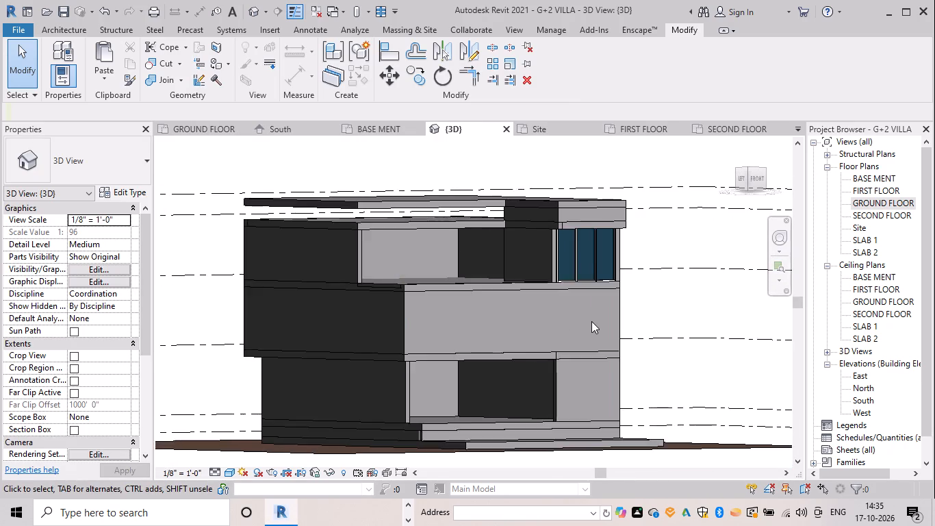
pyautogui.scroll(1, 591, 321)
pyautogui.moveTo(591, 321); pyautogui.dragTo(539, 303, button='middle')
pyautogui.scroll(-7, 591, 323)
pyautogui.moveTo(593, 358); pyautogui.dragTo(592, 358, button='middle')
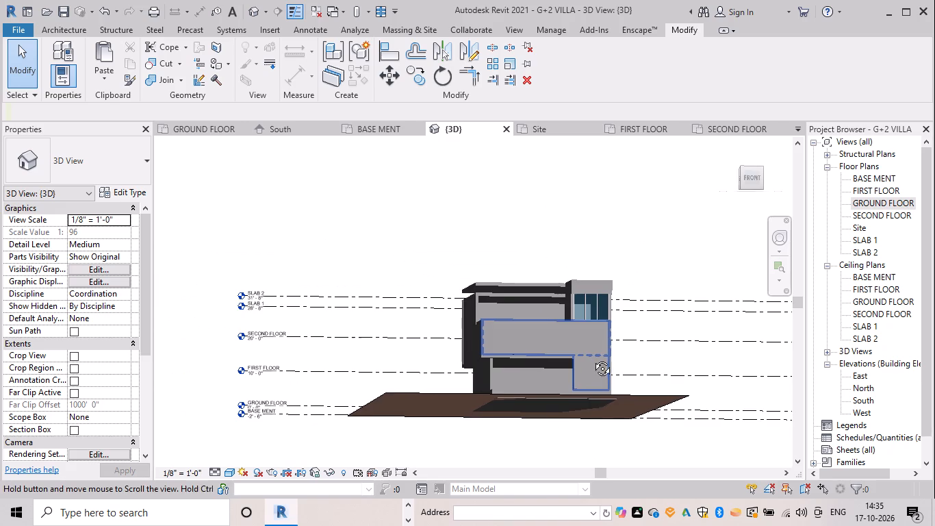
pyautogui.moveTo(592, 358); pyautogui.dragTo(585, 379, button='middle')
pyautogui.keyDown('shift'); pyautogui.moveTo(590, 367); pyautogui.dragTo(588, 367, button='middle'); pyautogui.keyUp('shift')
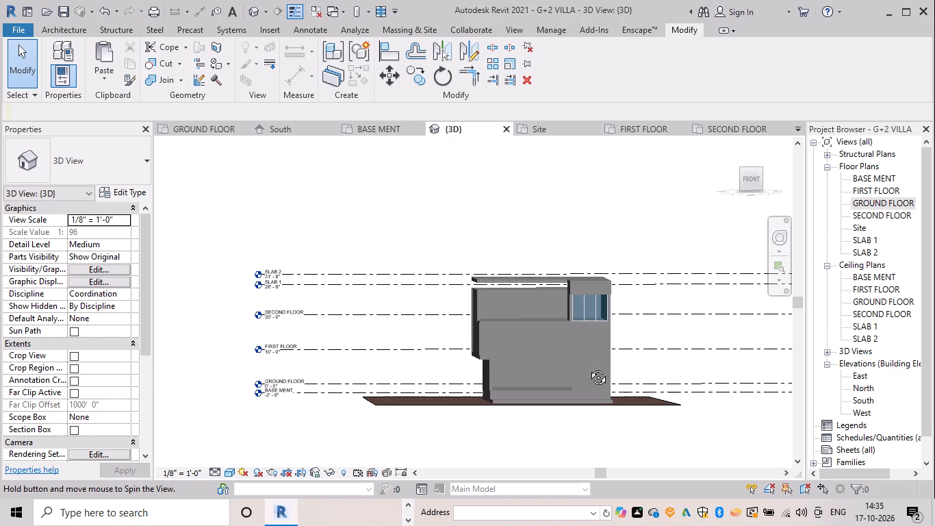
pyautogui.keyDown('shift'); pyautogui.moveTo(588, 367); pyautogui.dragTo(581, 366, button='middle'); pyautogui.keyUp('shift')
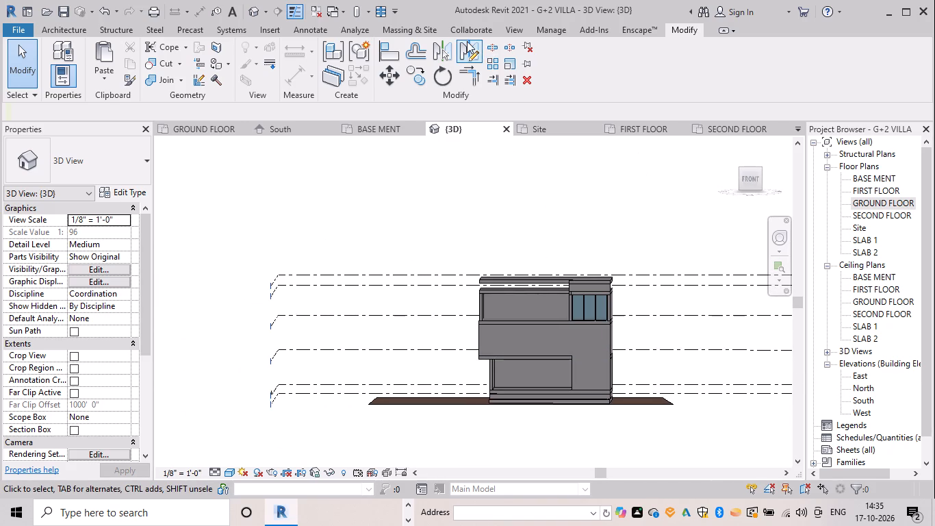
# Split the front 9" wall near its east end below the Storefront curtain wall and delete the 8'-0" long piece.
pyautogui.doubleClick(493, 47)
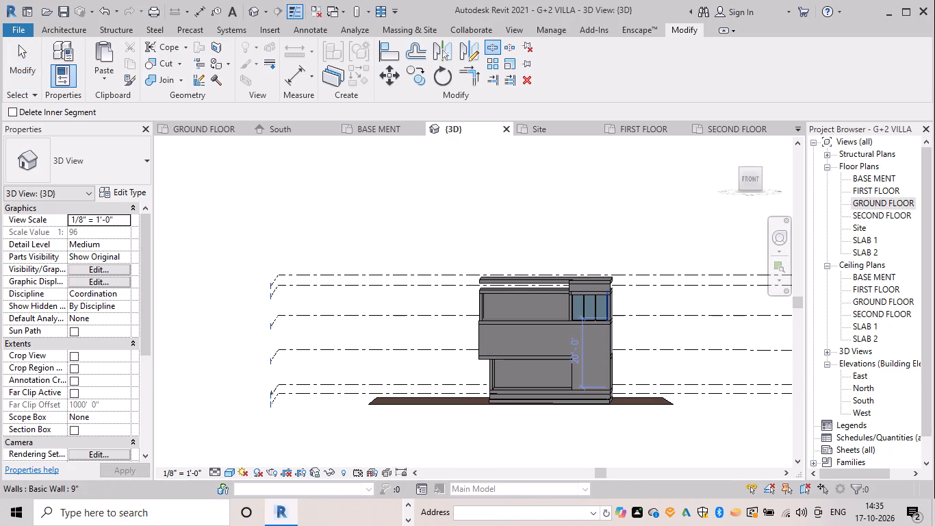
pyautogui.click(604, 330)
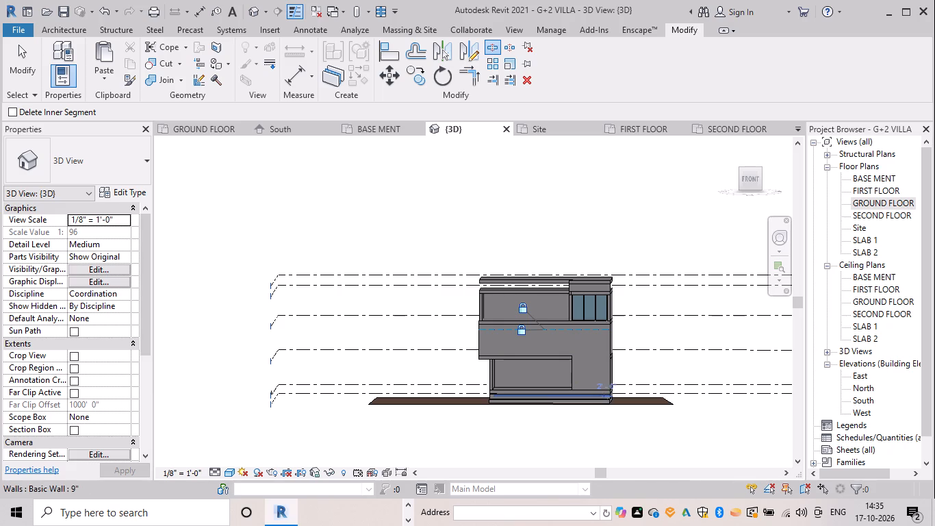
pyautogui.click(604, 390)
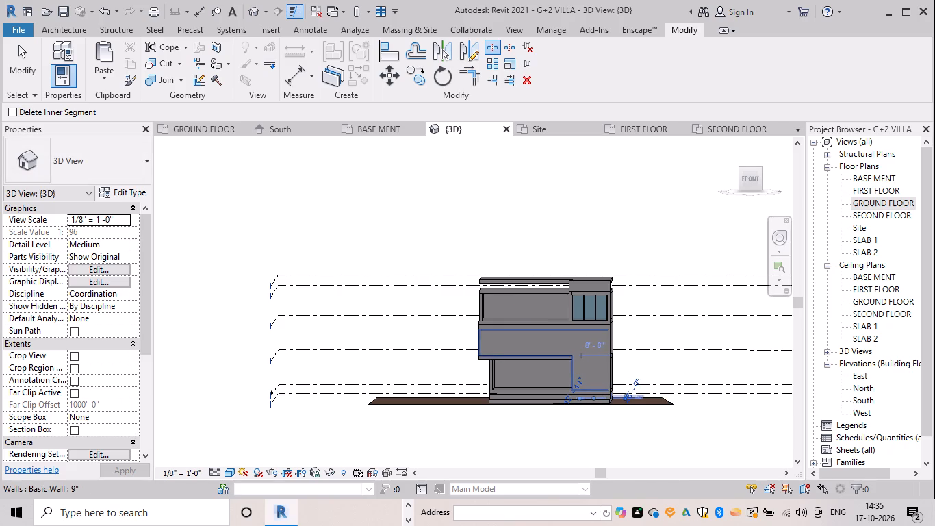
pyautogui.click(581, 389)
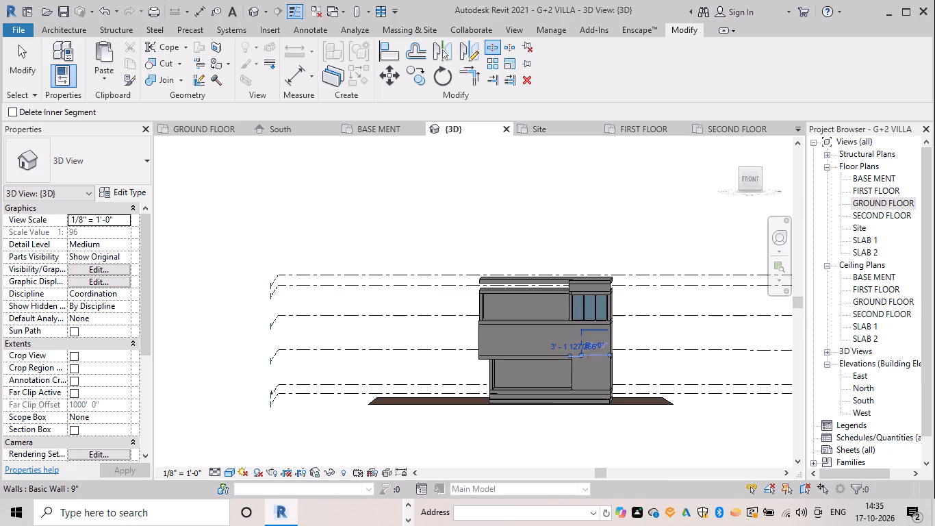
pyautogui.click(581, 329)
pyautogui.press('Escape')
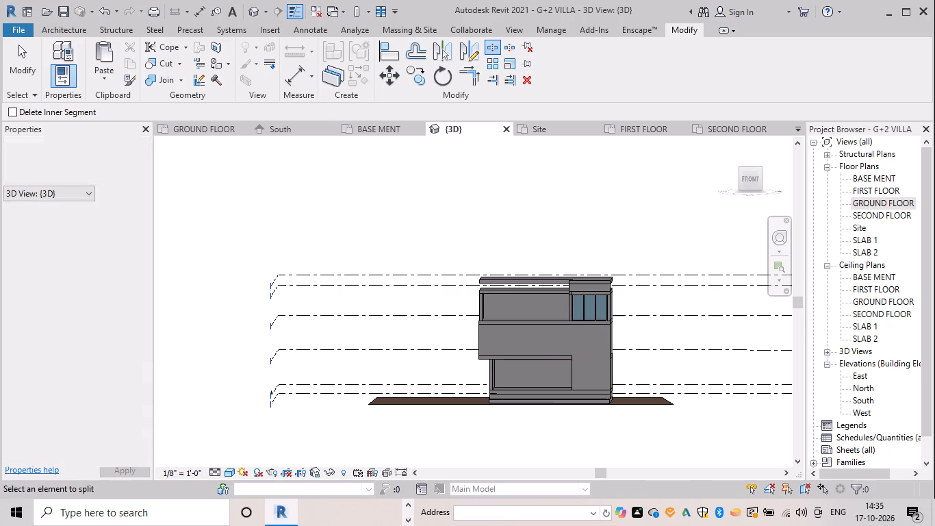
pyautogui.press('Escape')
pyautogui.click(590, 360)
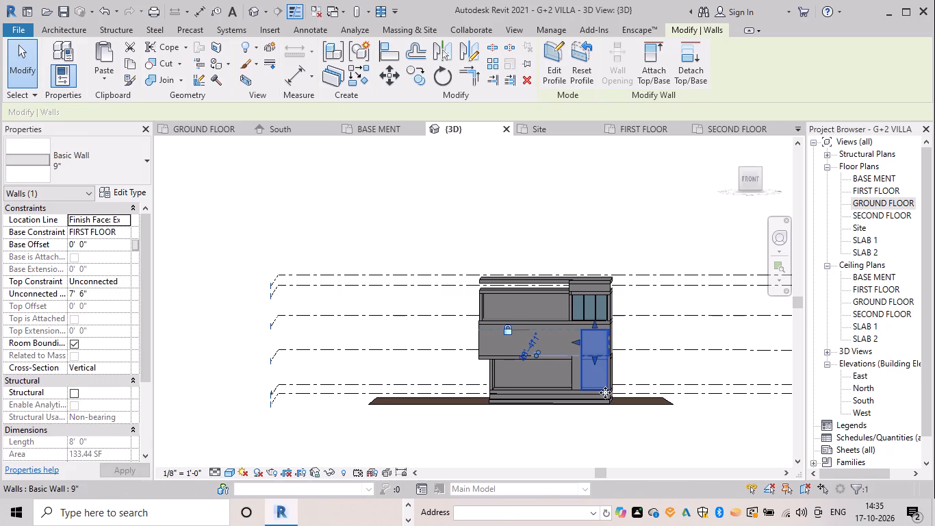
pyautogui.press('Delete')
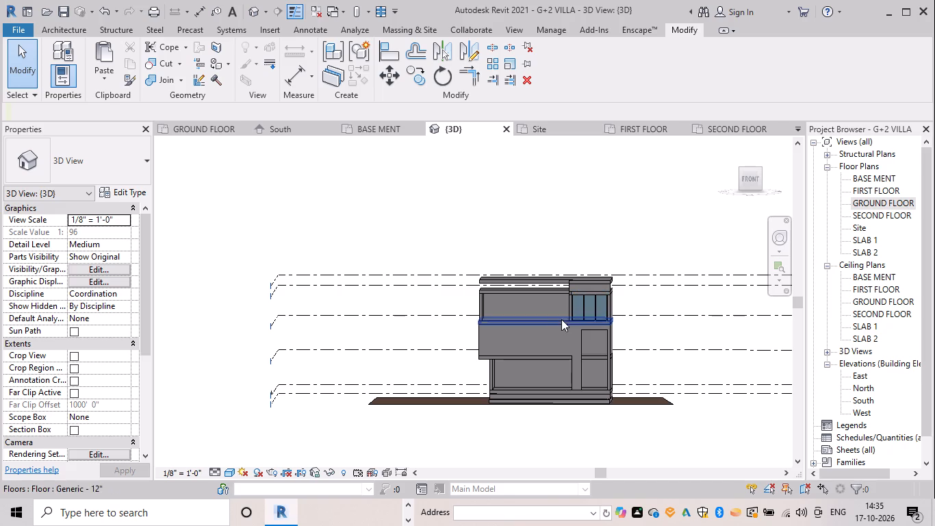
# Shorten the second floor's front Storefront curtain wall from its west end to about 7'-7 1/2", near the opening edge below.
pyautogui.click(574, 312)
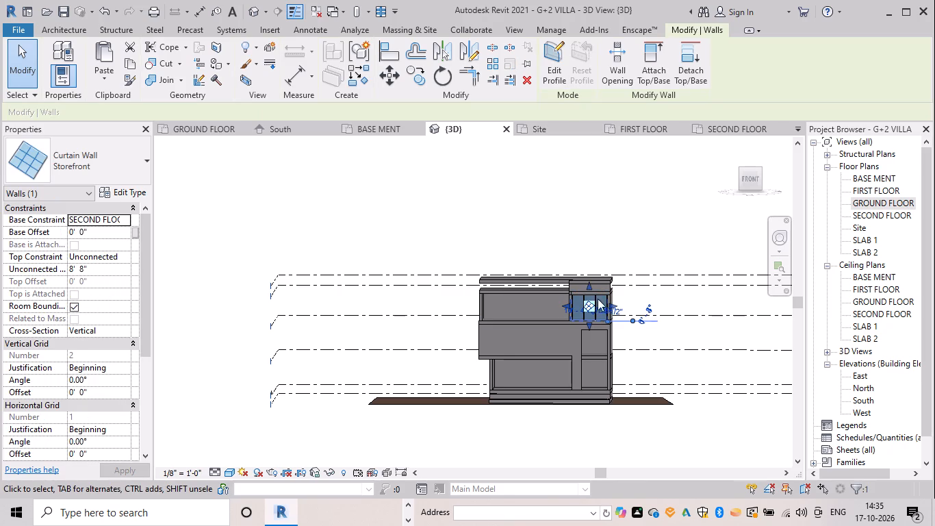
pyautogui.scroll(7, 581, 310)
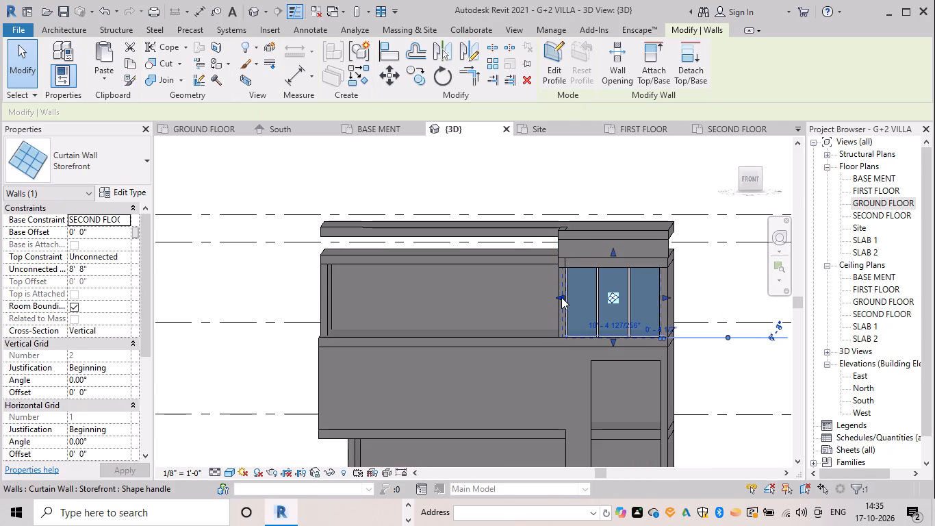
pyautogui.moveTo(561, 297); pyautogui.dragTo(588, 302)
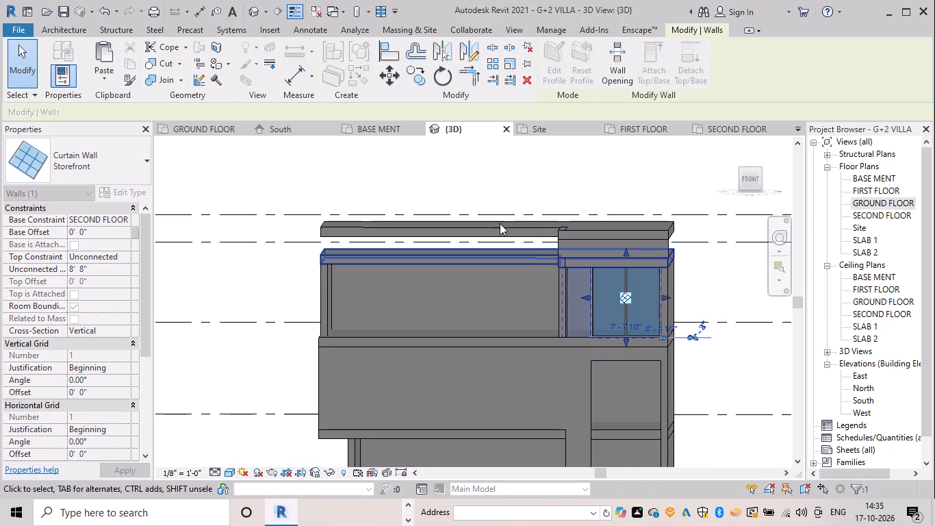
pyautogui.click(517, 168)
pyautogui.press('Escape')
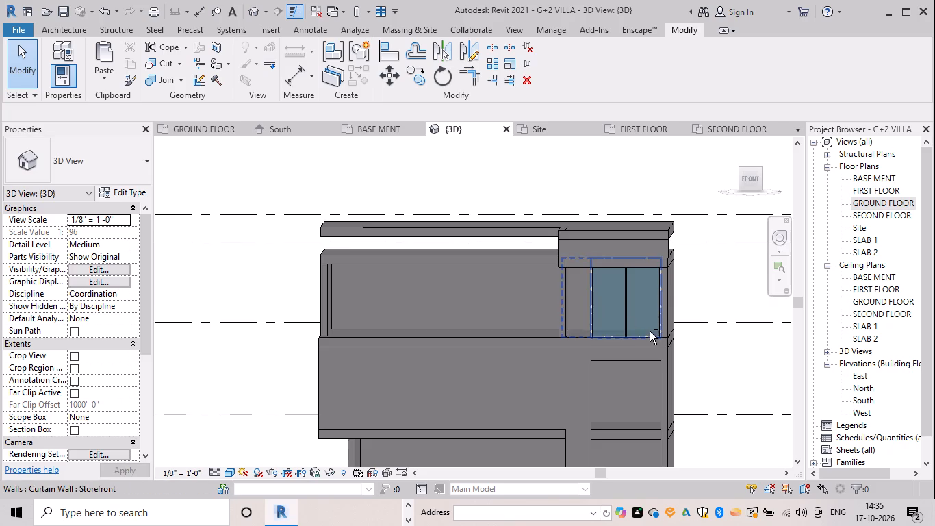
# Examine the front face around its east end for how the curtain wall lines up with the wall opening below.
pyautogui.keyDown('shift'); pyautogui.moveTo(648, 331); pyautogui.dragTo(593, 325, button='middle'); pyautogui.keyUp('shift')
pyautogui.press('Escape')
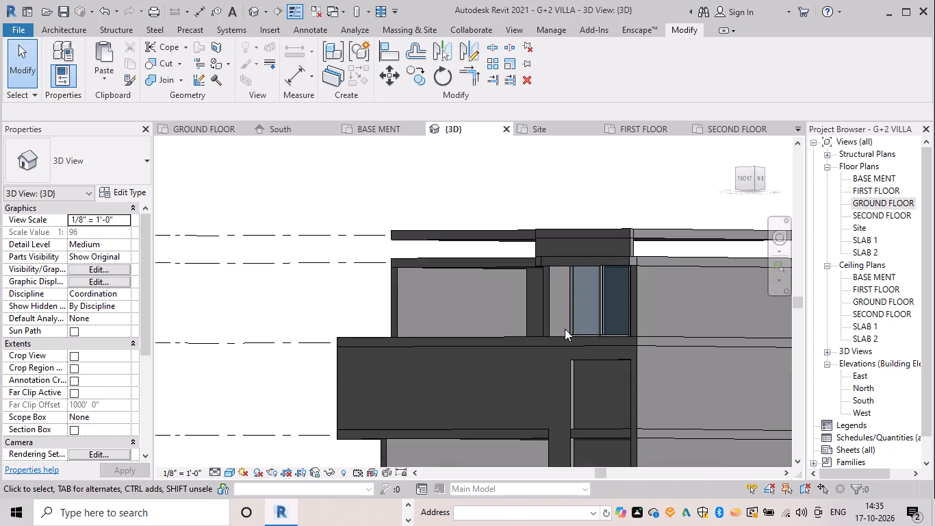
pyautogui.scroll(-4, 574, 344)
pyautogui.keyDown('shift'); pyautogui.moveTo(589, 358); pyautogui.dragTo(648, 368, button='middle'); pyautogui.keyUp('shift')
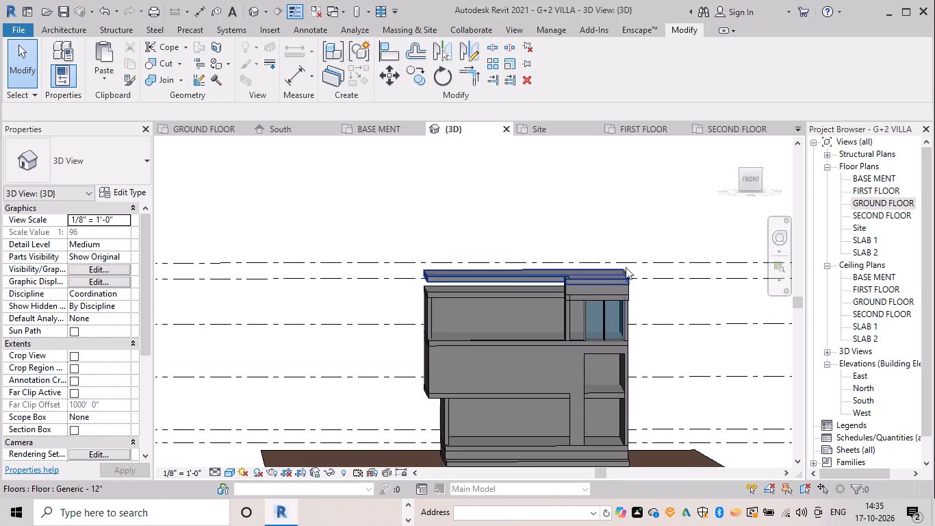
pyautogui.keyDown('shift'); pyautogui.moveTo(604, 358); pyautogui.dragTo(593, 347, button='middle'); pyautogui.keyUp('shift')
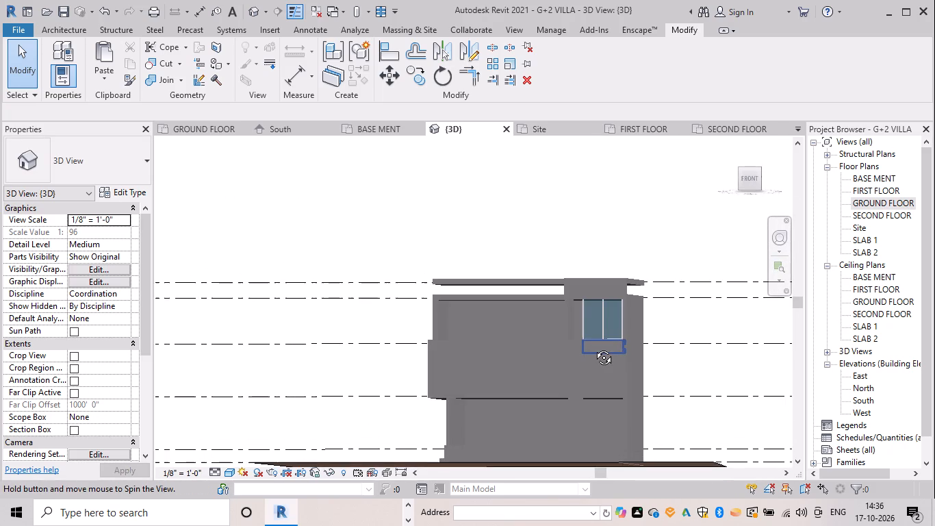
pyautogui.keyDown('shift'); pyautogui.moveTo(593, 347); pyautogui.dragTo(599, 349, button='middle'); pyautogui.keyUp('shift')
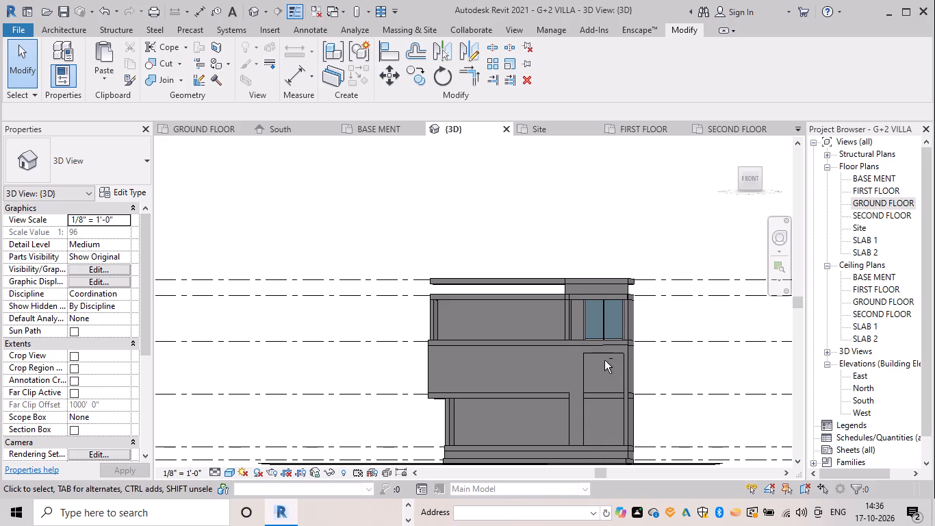
pyautogui.keyDown('shift'); pyautogui.middleClick(604, 360); pyautogui.keyUp('shift')
pyautogui.press('Escape')
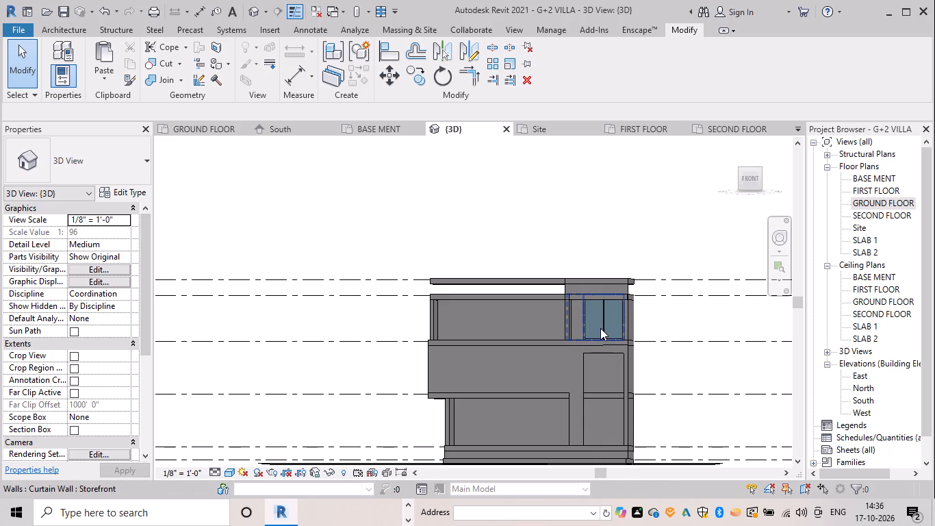
# Align the west edge of the front wall opening with the west edge of the Storefront curtain wall above.
pyautogui.click(600, 327)
pyautogui.scroll(2, 606, 329)
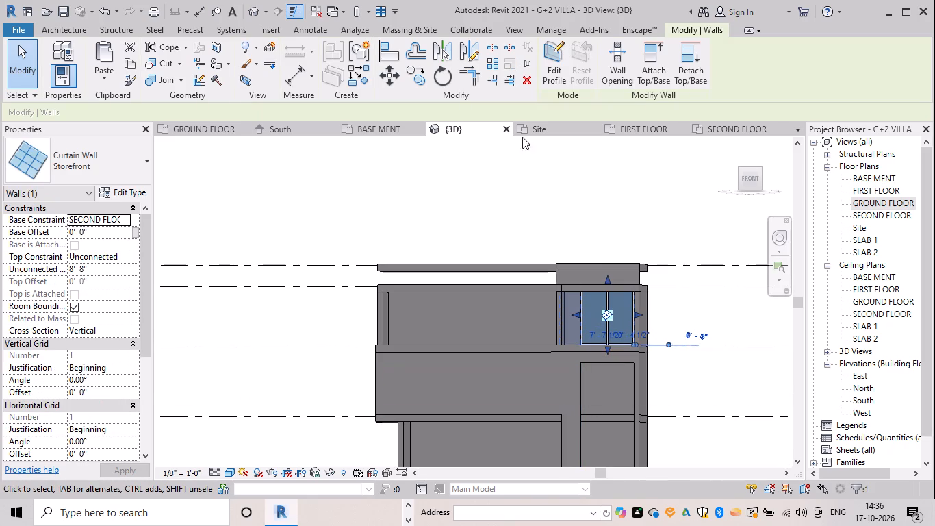
pyautogui.click(392, 47)
pyautogui.moveTo(580, 324); pyautogui.dragTo(580, 331)
pyautogui.click(582, 387)
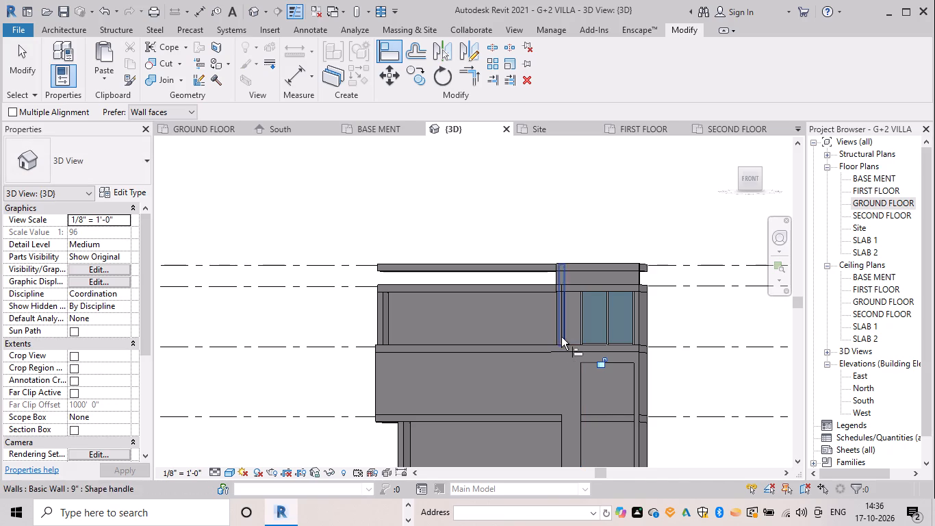
pyautogui.press('Escape')
pyautogui.scroll(3, 565, 323)
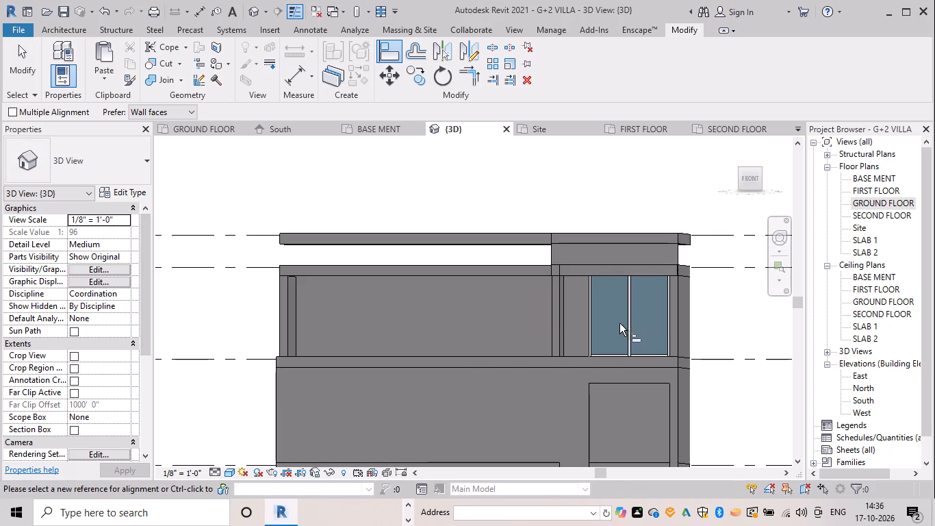
pyautogui.scroll(-1, 478, 360)
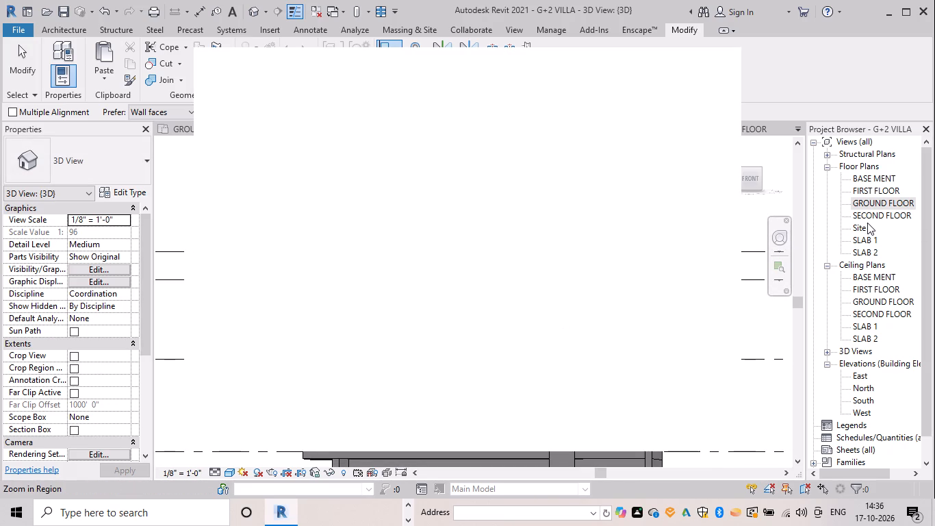
# Open the SECOND FLOOR floor plan and close the interrupting notification.
pyautogui.doubleClick(875, 217)
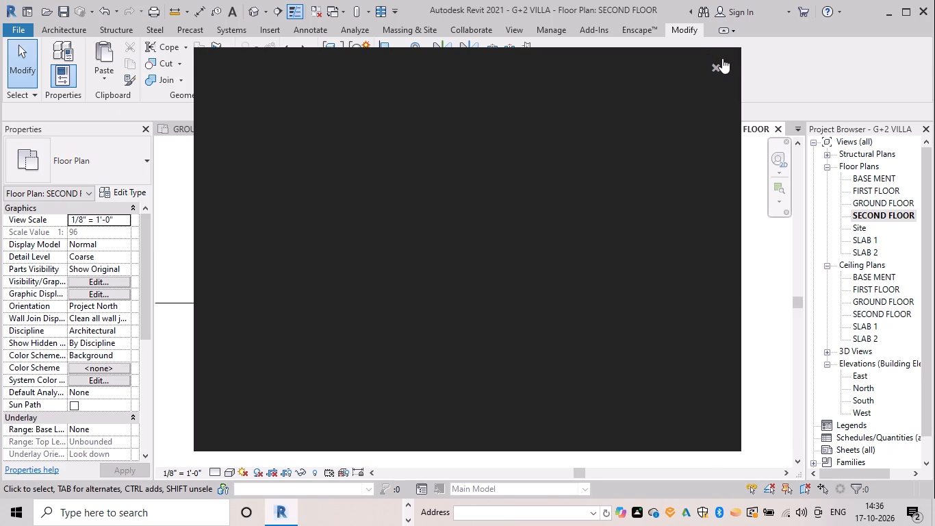
pyautogui.click(717, 62)
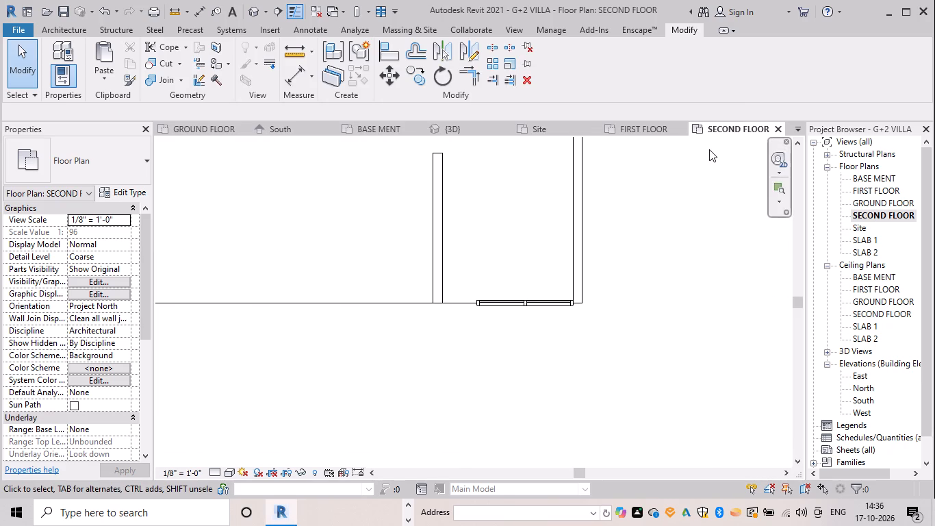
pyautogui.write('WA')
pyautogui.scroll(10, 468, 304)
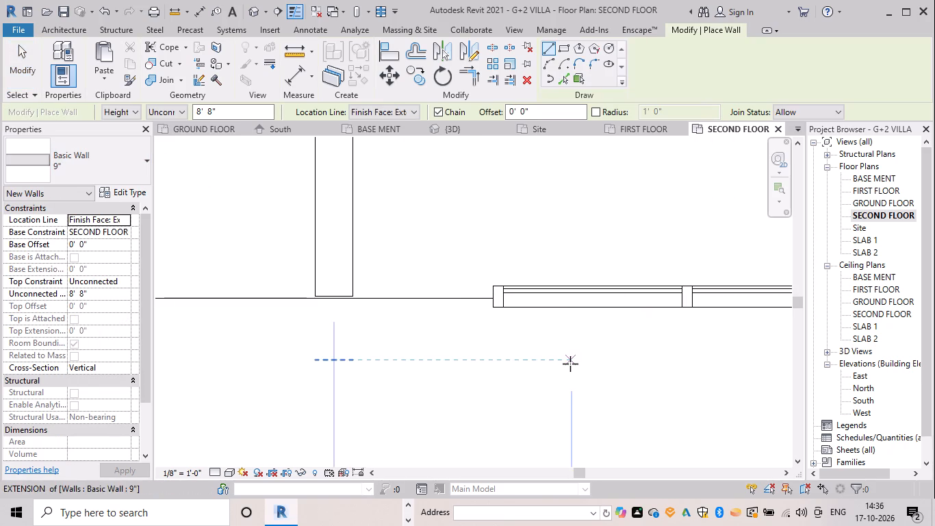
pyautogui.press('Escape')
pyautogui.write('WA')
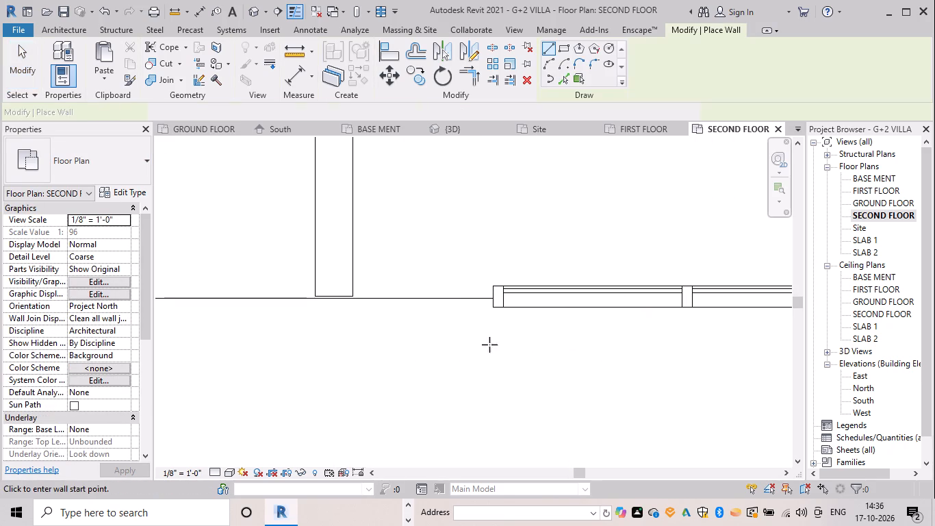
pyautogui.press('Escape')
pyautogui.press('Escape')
# Extend the west end of the second floor's Storefront curtain wall to meet the adjoining 9" wall.
pyautogui.scroll(4, 355, 287)
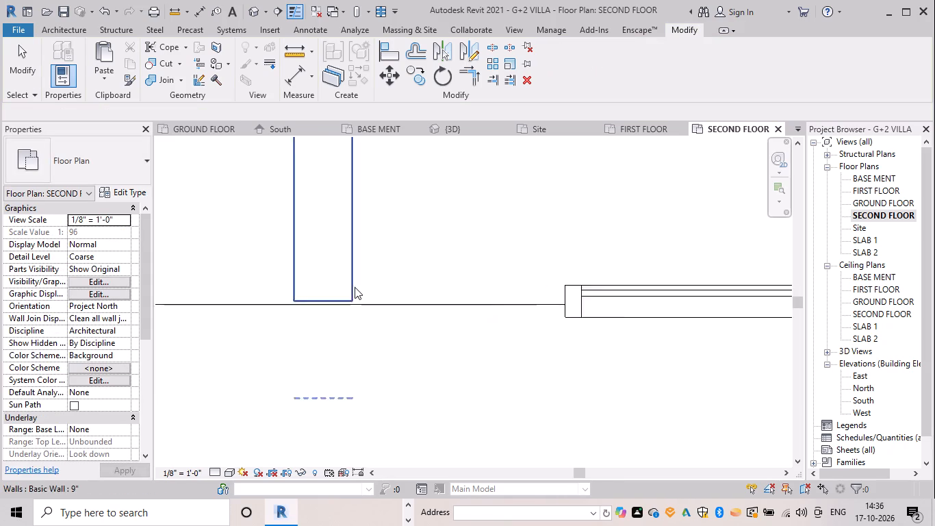
pyautogui.click(353, 299)
pyautogui.press('Escape')
pyautogui.press('Escape')
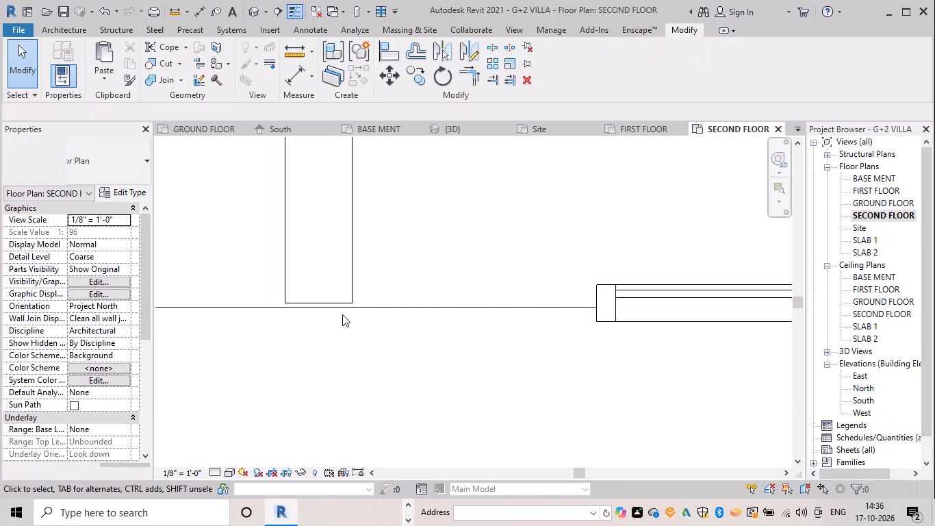
pyautogui.press('Escape')
pyautogui.click(326, 305)
pyautogui.scroll(4, 317, 311)
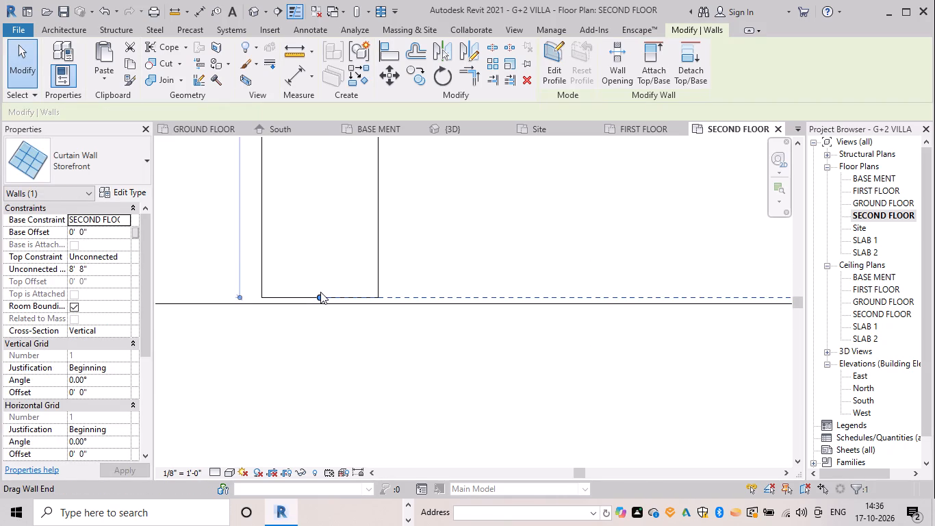
pyautogui.moveTo(318, 295); pyautogui.dragTo(322, 305)
pyautogui.press('Escape')
pyautogui.press('Escape')
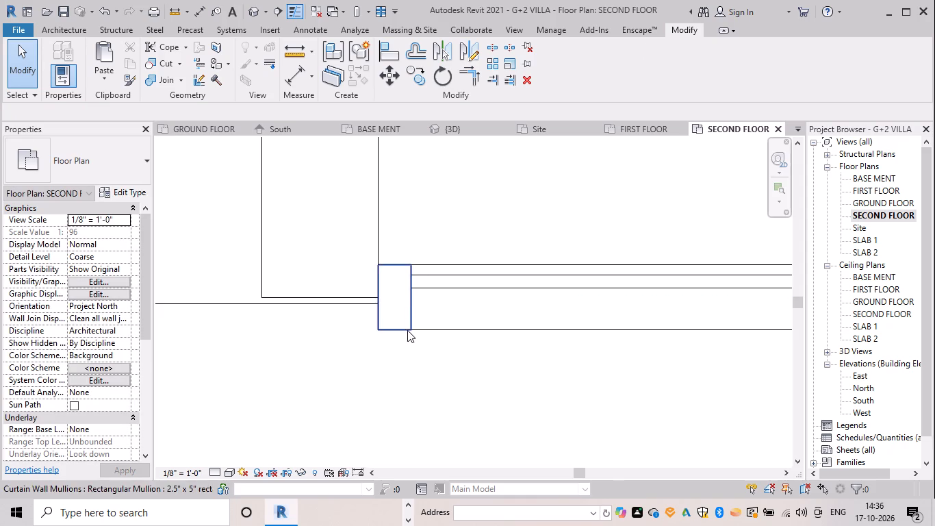
# Undo the last extension of the second floor's Storefront curtain wall.
pyautogui.hotkey('ctrl', 'z')
pyautogui.press('Escape')
pyautogui.press('Escape')
# Extend the south end of the second floor's 9" wall, west of the curtain wall, to the floor's front edge.
pyautogui.scroll(5, 337, 296)
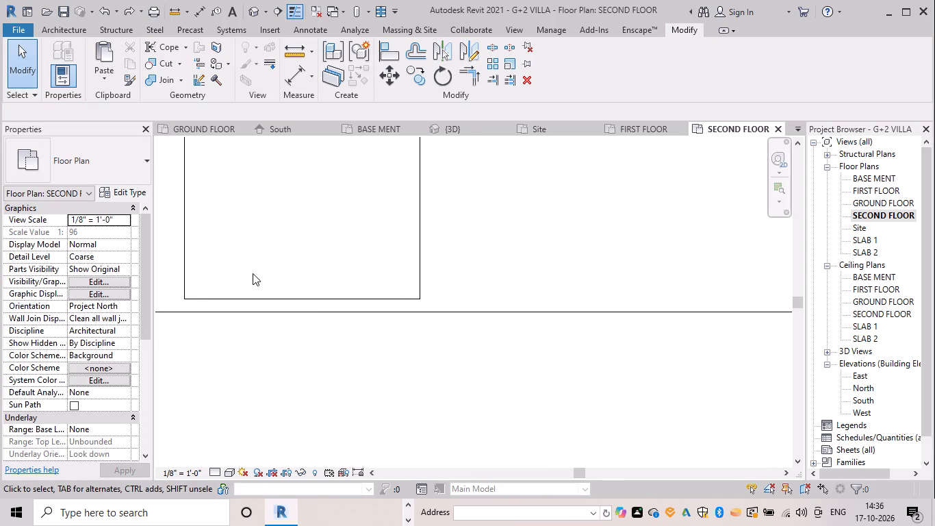
pyautogui.press('Escape')
pyautogui.press('Escape')
pyautogui.click(189, 280)
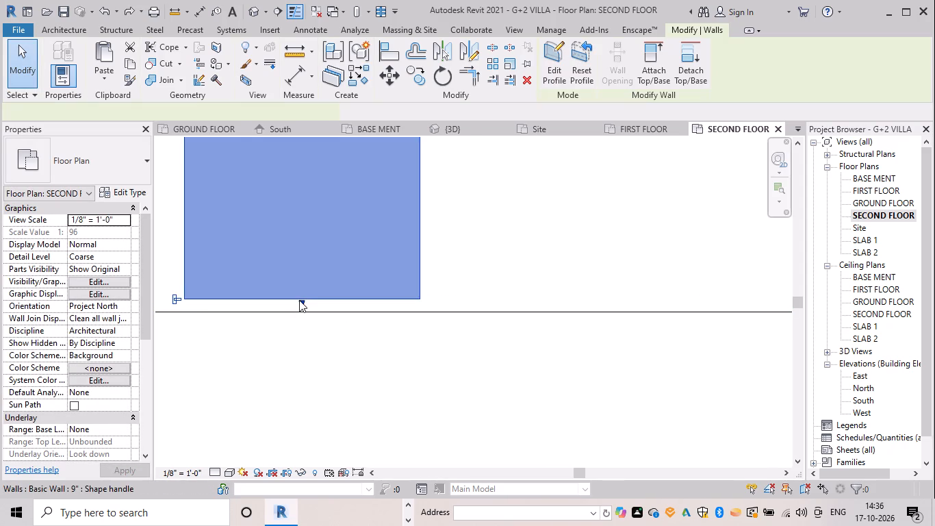
pyautogui.moveTo(300, 300); pyautogui.dragTo(307, 310)
pyautogui.press('Escape')
# Draw a 9" wall about 2'-9" long along the floor's front edge, from the extended wall to the curtain wall's west end, with its thickness inward.
pyautogui.scroll(-6, 402, 370)
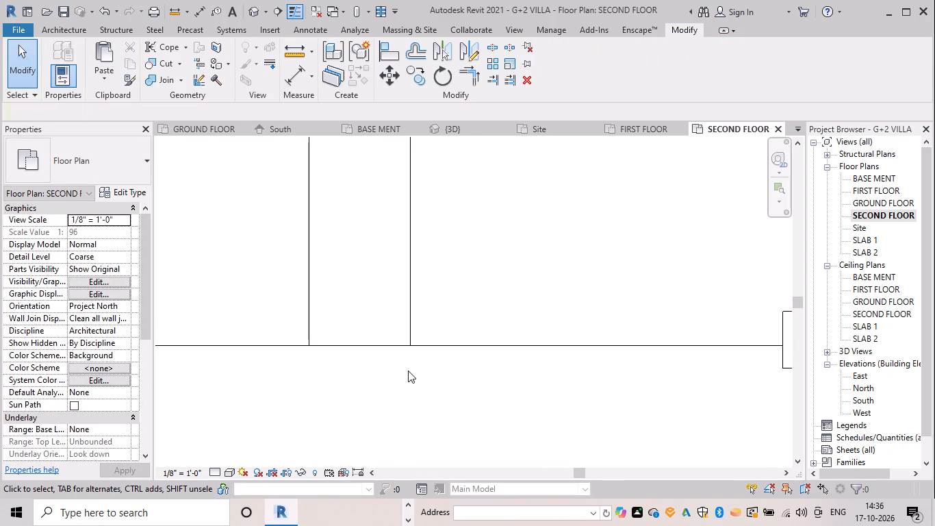
pyautogui.scroll(-2, 408, 371)
pyautogui.moveTo(408, 371); pyautogui.dragTo(329, 357, button='middle')
pyautogui.press('Escape')
pyautogui.write('WA')
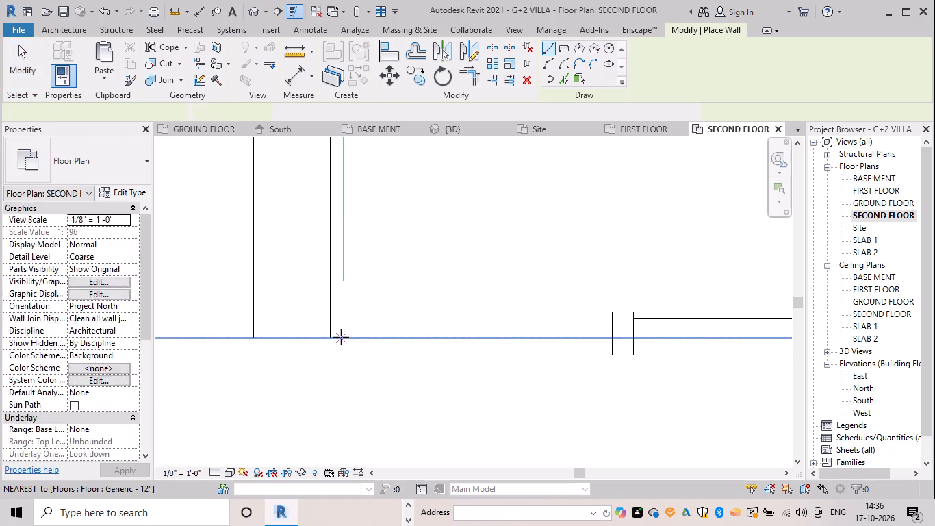
pyautogui.moveTo(332, 335); pyautogui.dragTo(340, 329)
pyautogui.press('space')
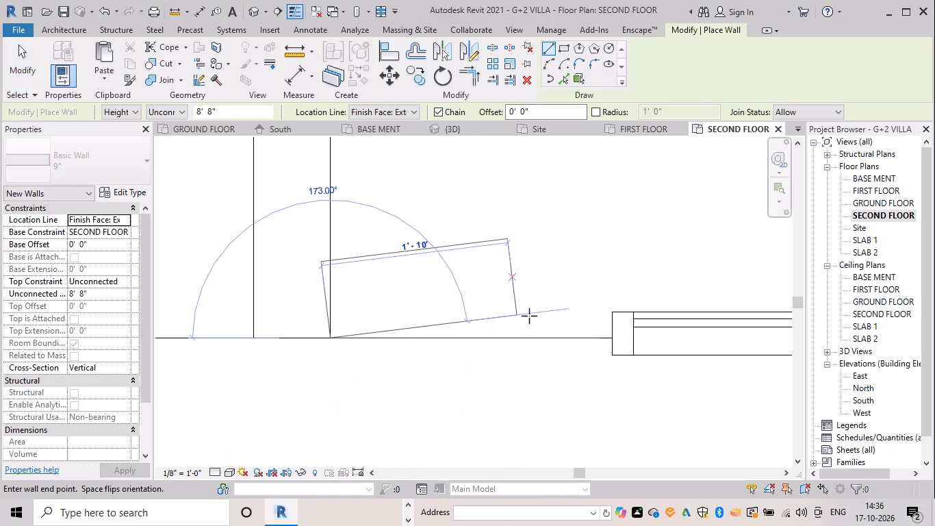
pyautogui.click(609, 336)
pyautogui.press('Escape')
pyautogui.press('Escape')
pyautogui.press('Escape')
pyautogui.press('Escape')
pyautogui.press('Escape')
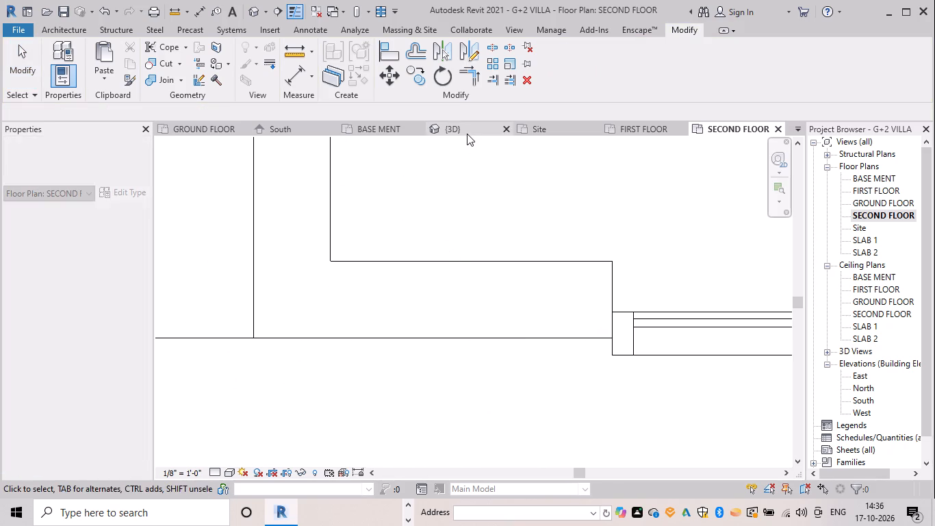
# Examine the new wall infill beside the second-floor glazing and the whole villa in 3D from the front and sides.
pyautogui.click(466, 132)
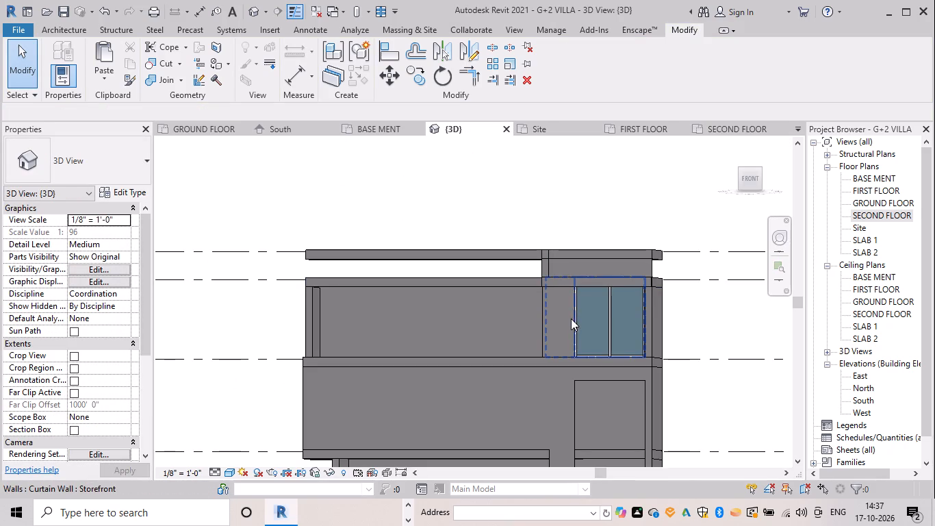
pyautogui.click(572, 323)
pyautogui.keyDown('shift'); pyautogui.moveTo(514, 331); pyautogui.dragTo(472, 338, button='middle'); pyautogui.keyUp('shift')
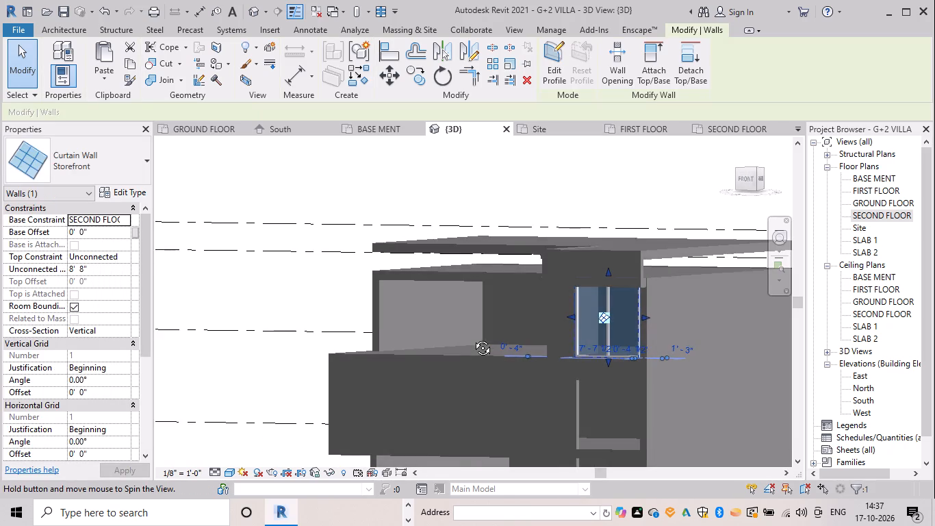
pyautogui.keyDown('shift'); pyautogui.moveTo(472, 338); pyautogui.dragTo(470, 340, button='middle'); pyautogui.keyUp('shift')
pyautogui.press('Escape')
pyautogui.keyDown('shift'); pyautogui.moveTo(537, 336); pyautogui.dragTo(488, 325, button='middle'); pyautogui.keyUp('shift')
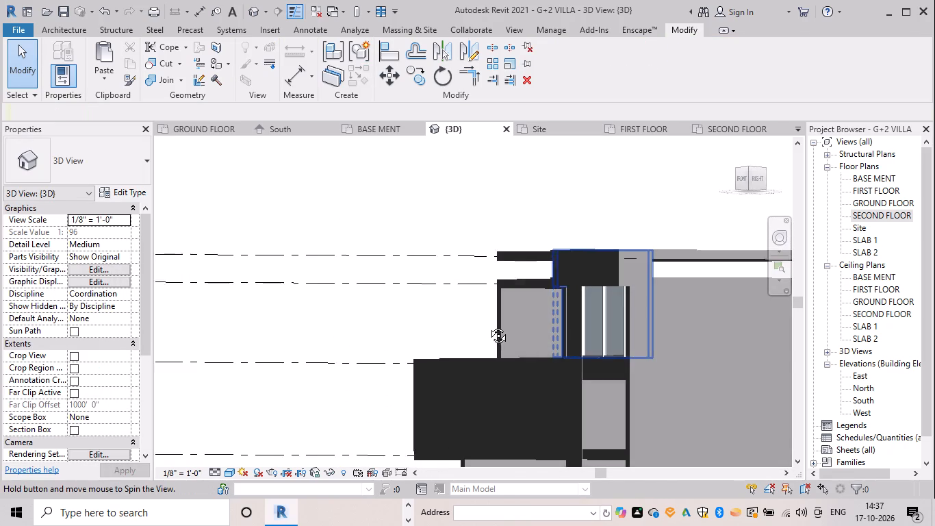
pyautogui.keyDown('shift'); pyautogui.moveTo(488, 325); pyautogui.dragTo(427, 323, button='middle'); pyautogui.keyUp('shift')
pyautogui.scroll(-1, 490, 340)
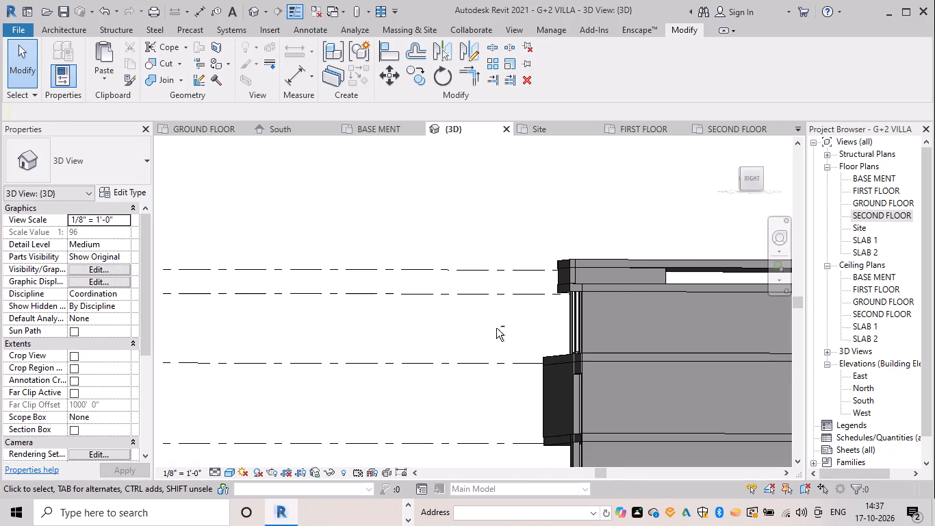
pyautogui.keyDown('shift'); pyautogui.moveTo(496, 328); pyautogui.dragTo(586, 352, button='middle'); pyautogui.keyUp('shift')
pyautogui.scroll(-1, 588, 358)
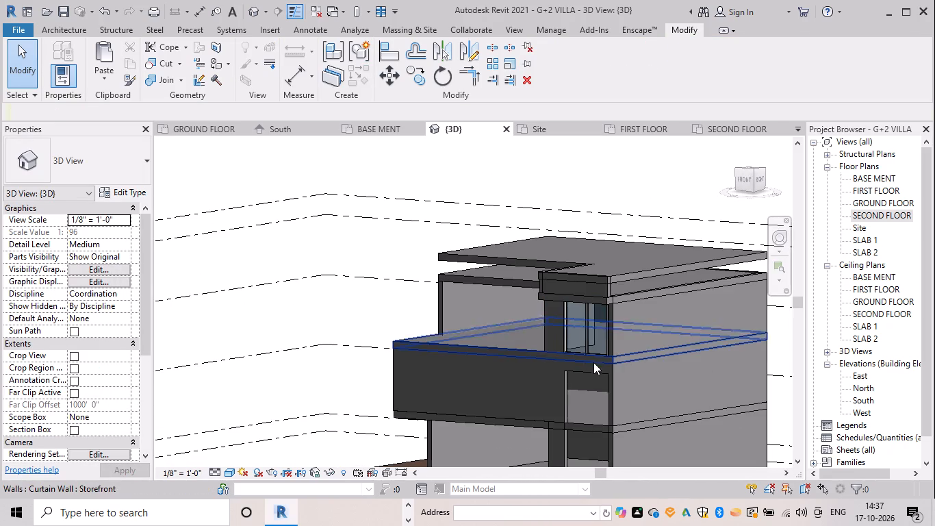
pyautogui.keyDown('shift'); pyautogui.moveTo(625, 381); pyautogui.dragTo(671, 372, button='middle'); pyautogui.keyUp('shift')
pyautogui.scroll(-3, 656, 375)
pyautogui.moveTo(652, 375); pyautogui.dragTo(656, 286, button='middle')
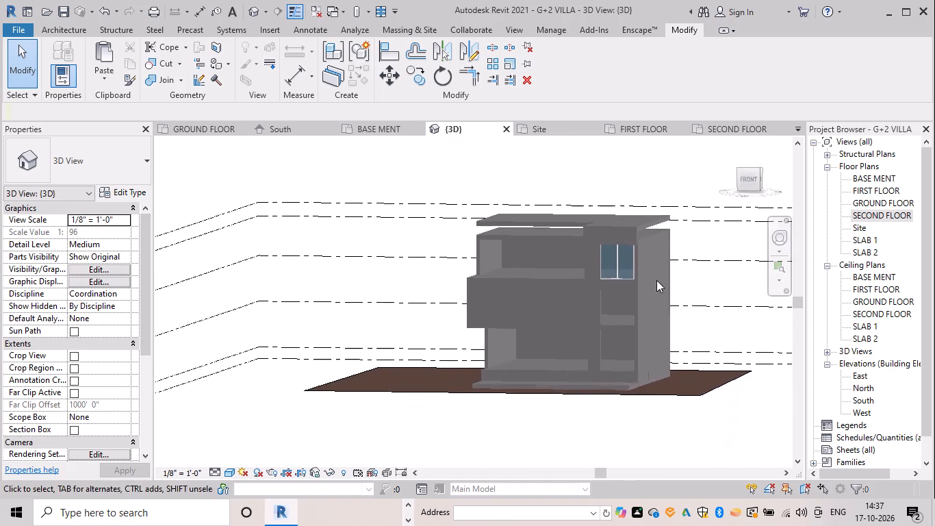
pyautogui.keyDown('shift'); pyautogui.moveTo(635, 346); pyautogui.dragTo(661, 355, button='middle'); pyautogui.keyUp('shift')
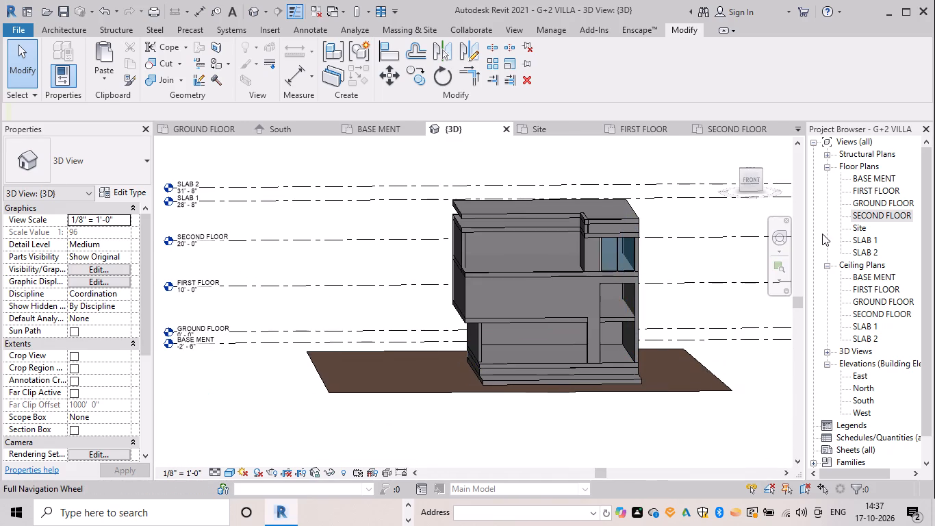
# On the GROUND FLOOR plan, draw a 7'-7 1/2" Storefront curtain wall from the short front wall's east end to the east side wall.
pyautogui.doubleClick(875, 205)
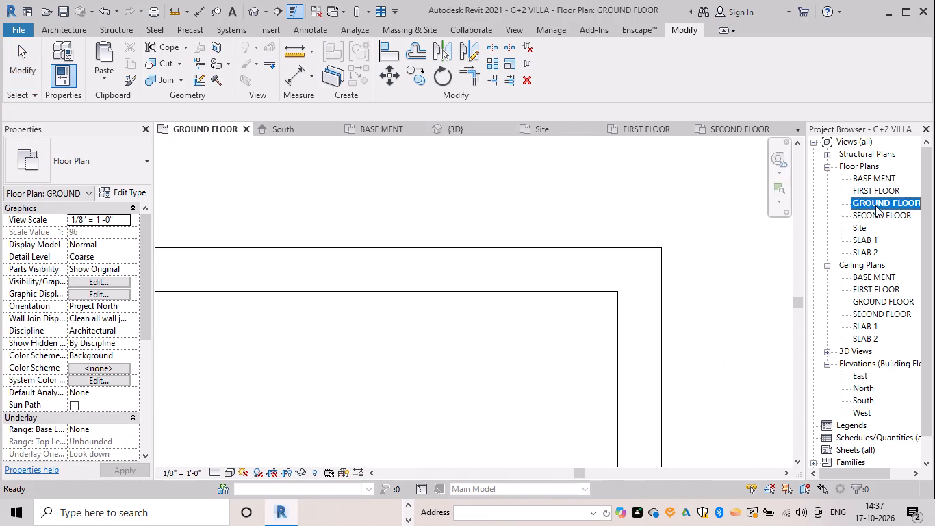
pyautogui.scroll(-12, 694, 346)
pyautogui.moveTo(671, 353); pyautogui.dragTo(643, 180, button='middle')
pyautogui.scroll(-7, 650, 334)
pyautogui.moveTo(608, 329); pyautogui.dragTo(611, 198, button='middle')
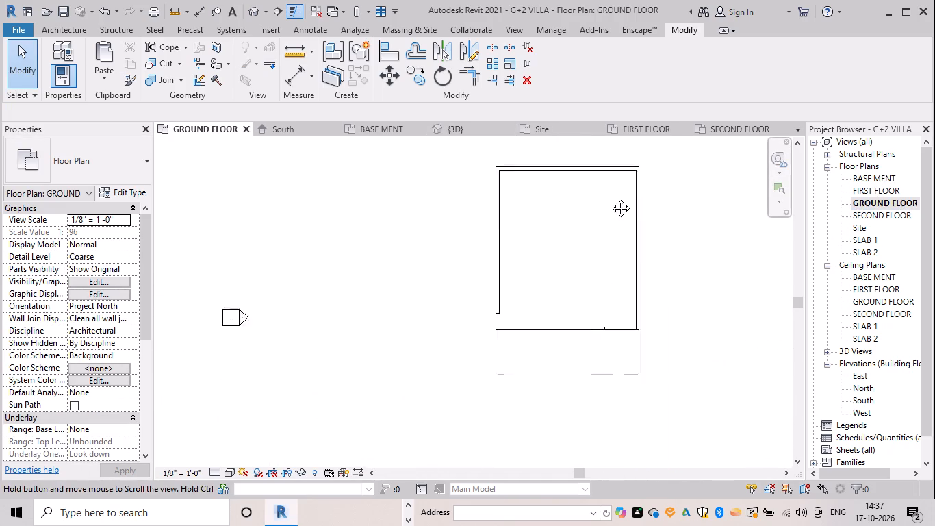
pyautogui.moveTo(611, 198); pyautogui.dragTo(608, 190, button='middle')
pyautogui.scroll(3, 611, 293)
pyautogui.write('WA')
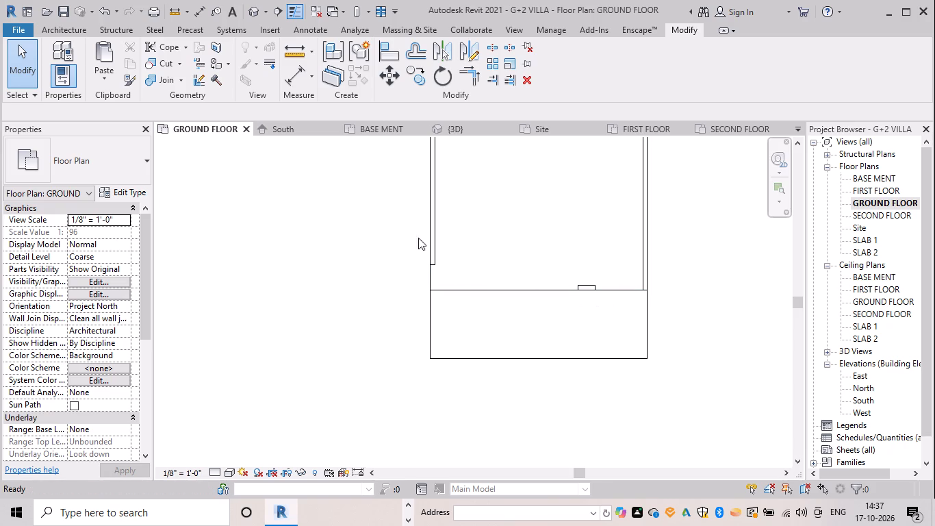
pyautogui.click(107, 153)
pyautogui.scroll(-20, 109, 164)
pyautogui.scroll(-4, 109, 164)
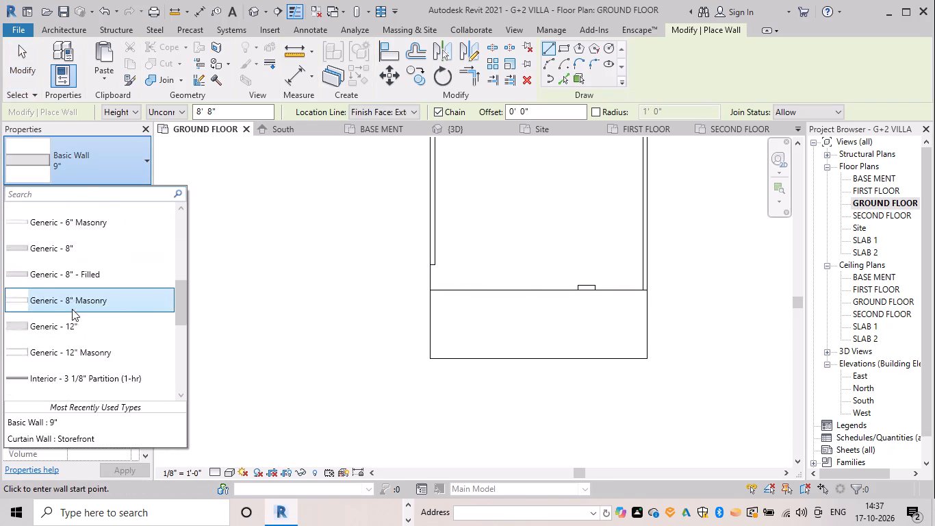
pyautogui.scroll(-13, 72, 309)
pyautogui.click(126, 327)
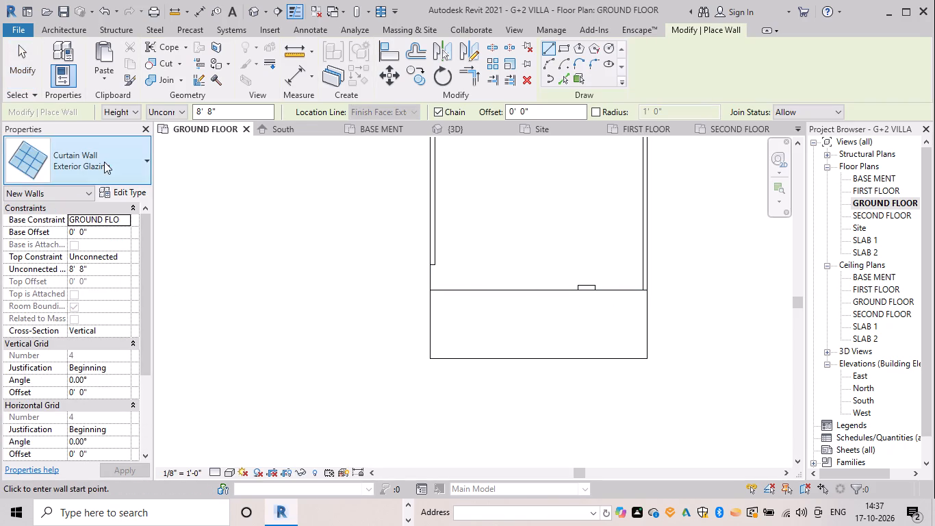
pyautogui.click(104, 162)
pyautogui.click(90, 337)
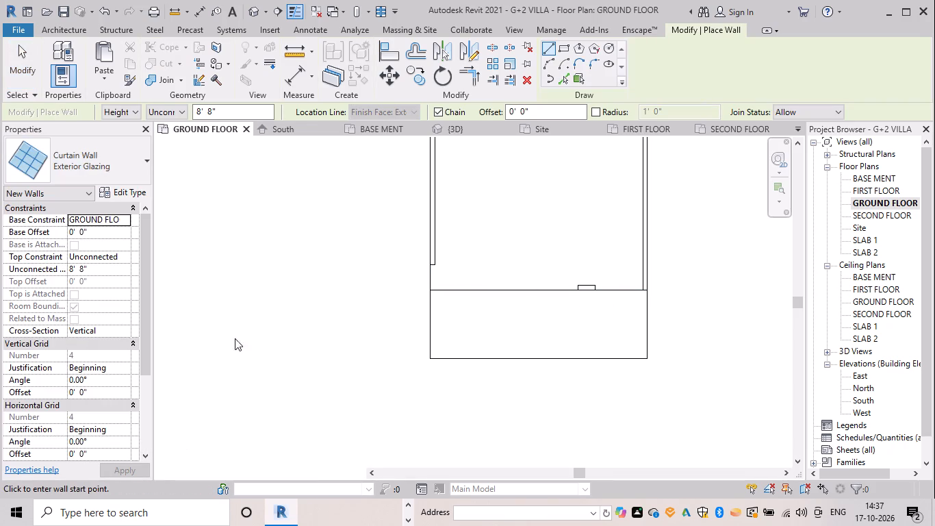
pyautogui.scroll(10, 591, 288)
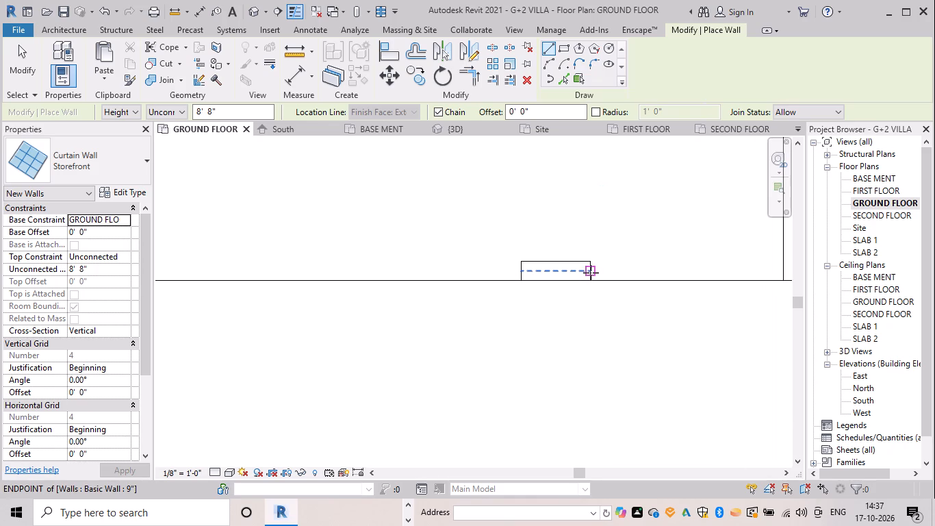
pyautogui.click(591, 271)
pyautogui.moveTo(692, 267); pyautogui.dragTo(539, 265, button='middle')
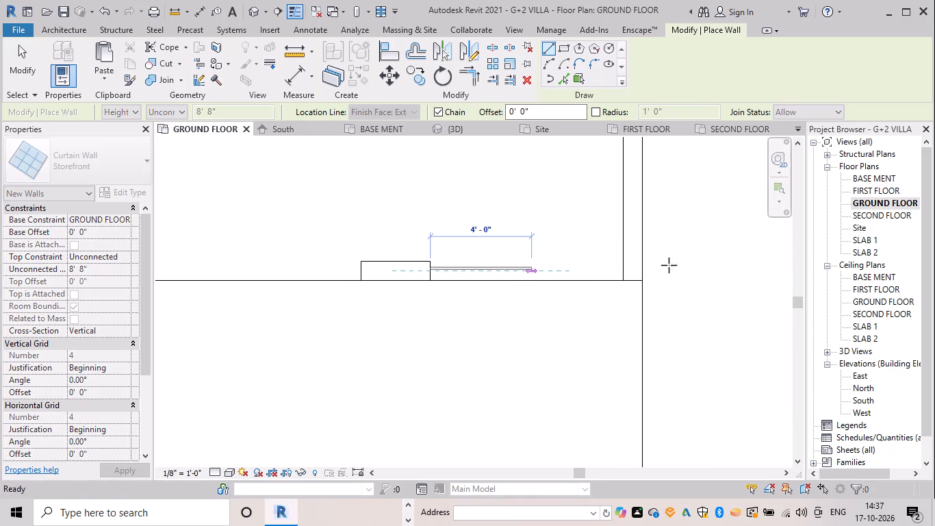
pyautogui.click(630, 266)
pyautogui.press('Escape')
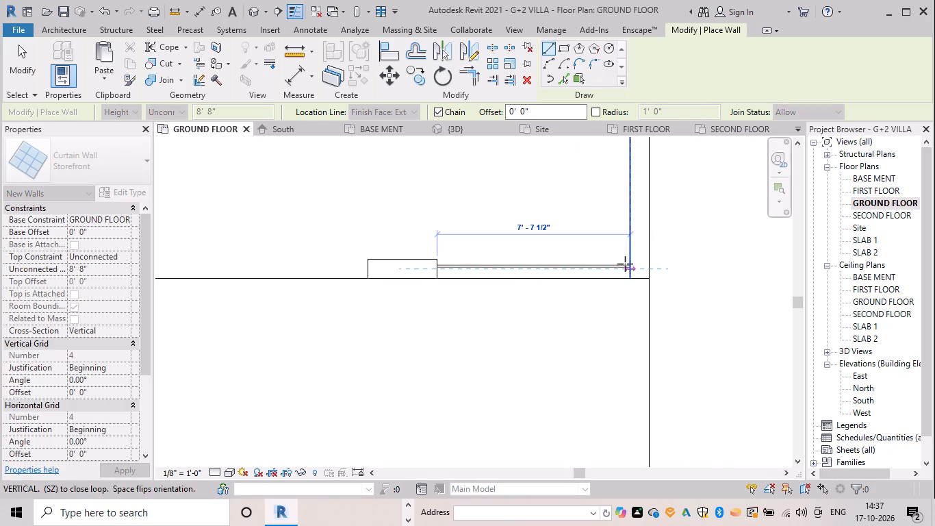
pyautogui.press('Escape')
pyautogui.press('Escape')
pyautogui.press('Escape')
# In 3D, raise the ground-floor Storefront curtain wall's top to the front opening's upper edge, at 17' 6" height, closing the interrupting notification.
pyautogui.click(482, 132)
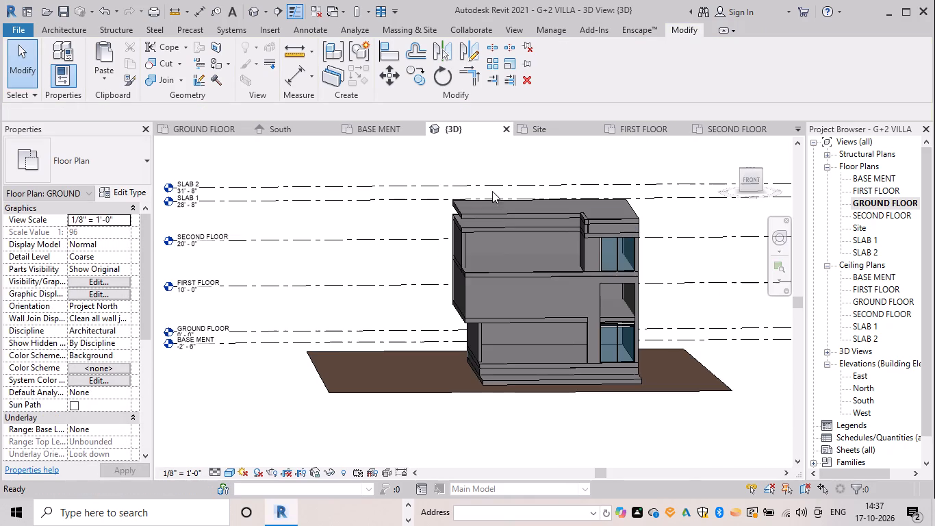
pyautogui.click(626, 340)
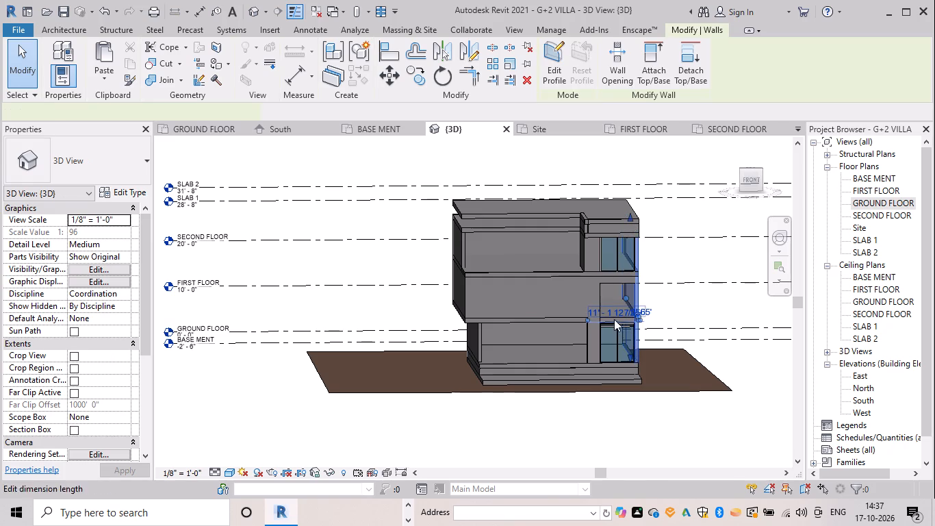
pyautogui.scroll(-3, 667, 321)
pyautogui.press('Escape')
pyautogui.keyDown('shift'); pyautogui.moveTo(674, 340); pyautogui.dragTo(672, 329, button='middle'); pyautogui.keyUp('shift')
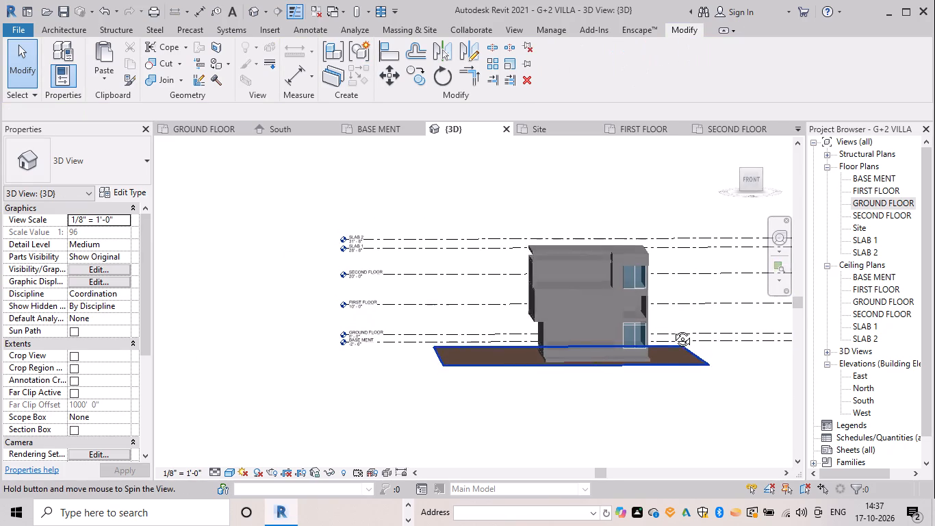
pyautogui.keyDown('shift'); pyautogui.moveTo(672, 329); pyautogui.dragTo(666, 321, button='middle'); pyautogui.keyUp('shift')
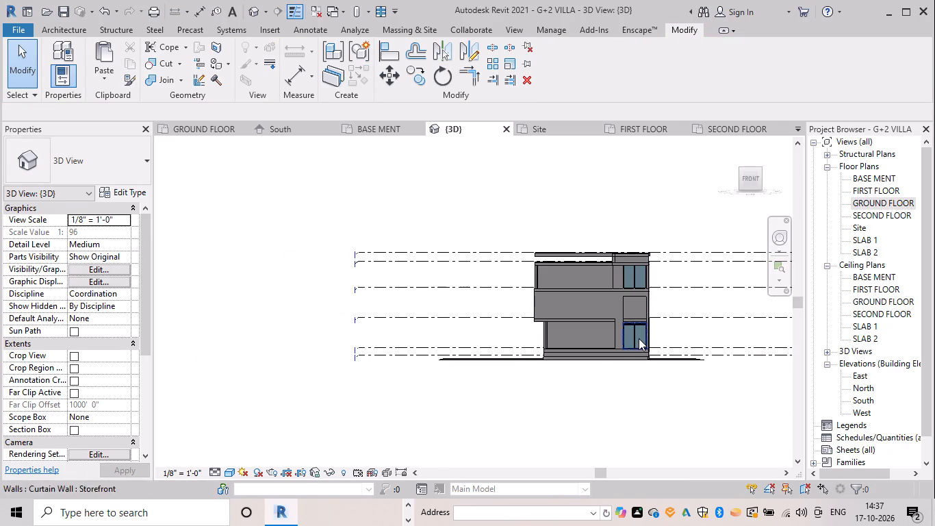
pyautogui.click(628, 334)
pyautogui.scroll(5, 635, 333)
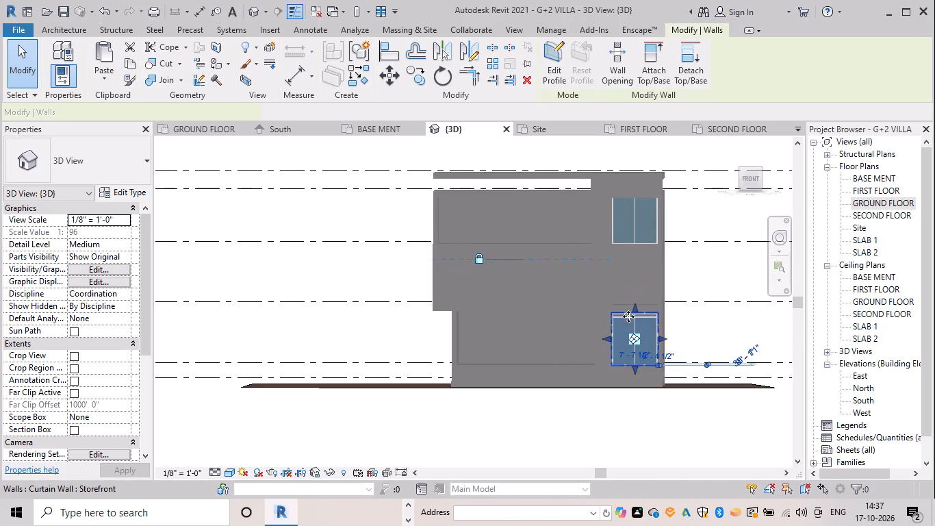
pyautogui.moveTo(634, 308); pyautogui.dragTo(637, 264)
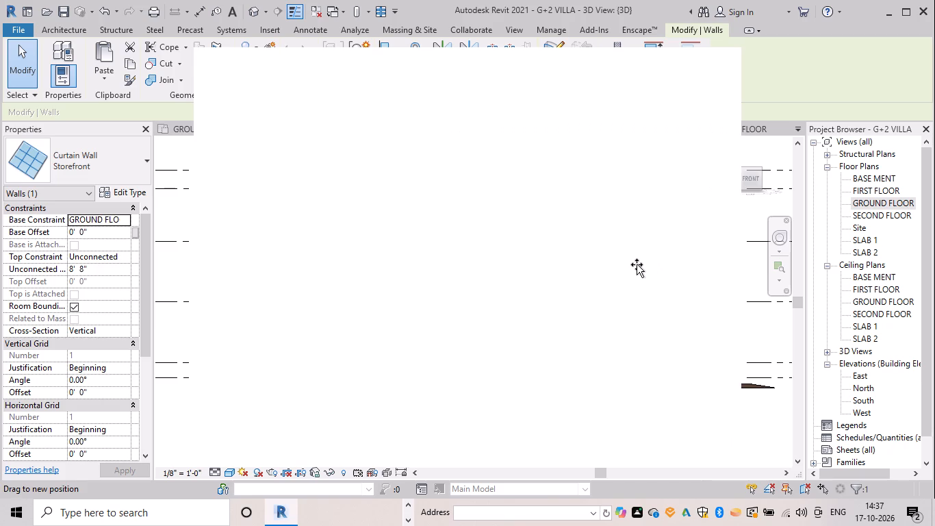
pyautogui.moveTo(637, 264); pyautogui.dragTo(629, 269)
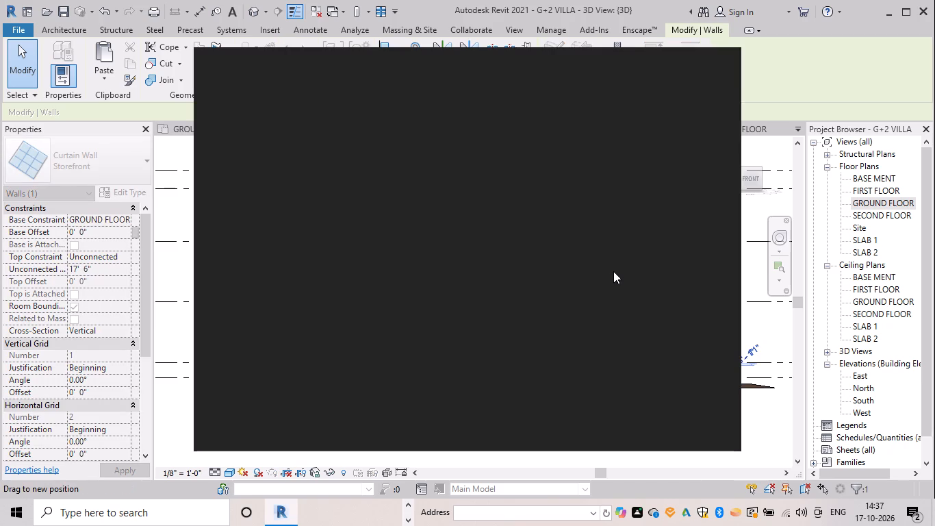
pyautogui.click(714, 61)
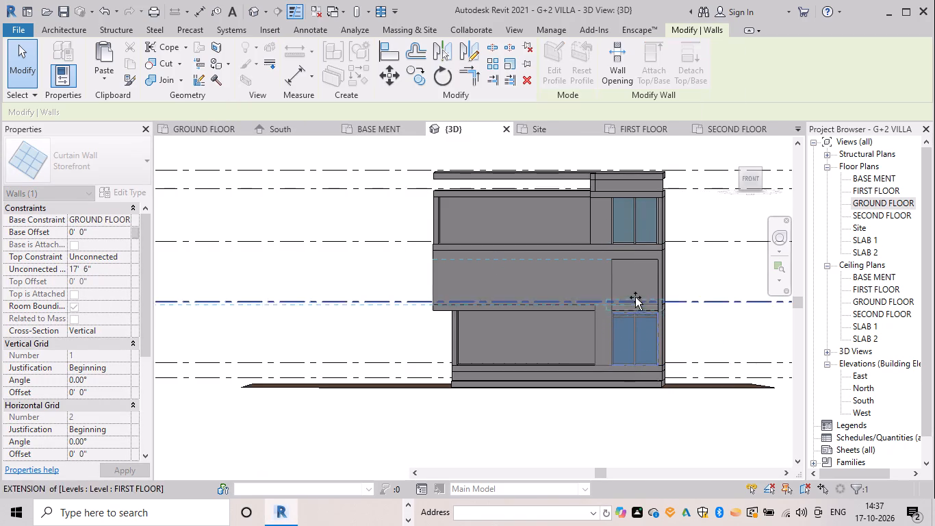
pyautogui.click(632, 259)
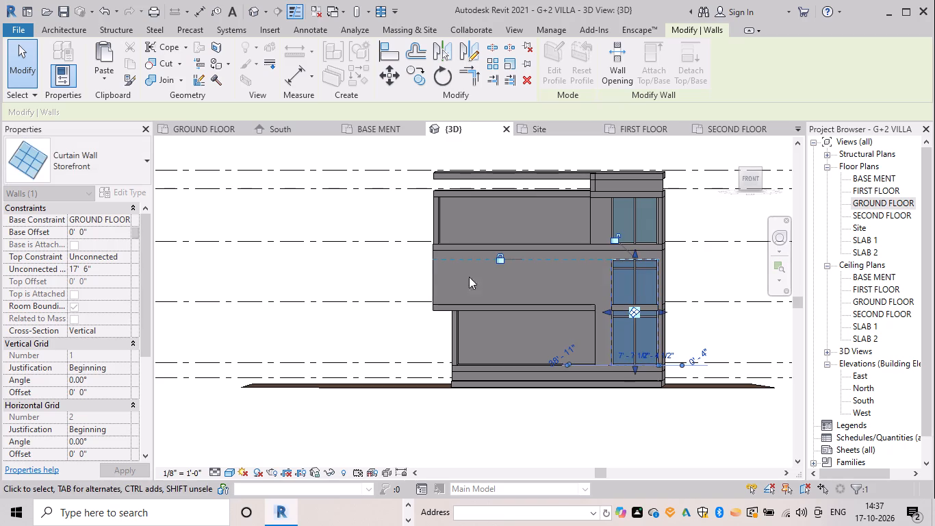
pyautogui.click(376, 151)
pyautogui.press('Escape')
# In the FIRST FLOOR slab's boundary, sketch a corner notch behind the tall Storefront, about 10'-6" deep from the front edge and across to the east edge.
pyautogui.keyDown('shift'); pyautogui.moveTo(677, 297); pyautogui.dragTo(675, 297, button='middle'); pyautogui.keyUp('shift')
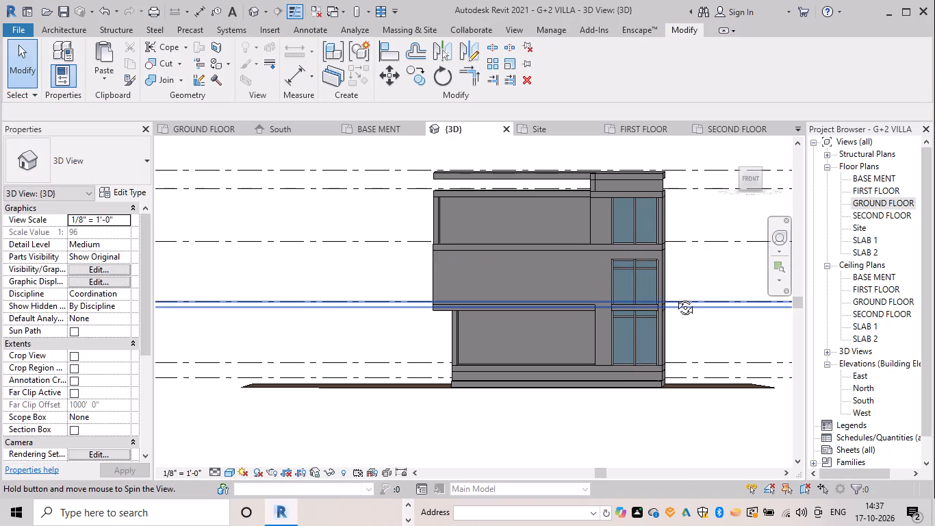
pyautogui.keyDown('shift'); pyautogui.moveTo(675, 297); pyautogui.dragTo(613, 317, button='middle'); pyautogui.keyUp('shift')
pyautogui.scroll(10, 614, 314)
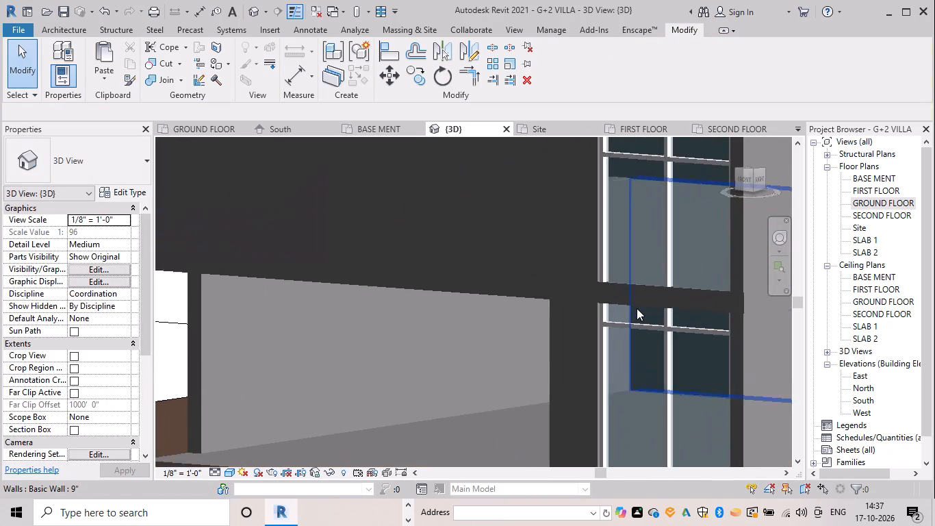
pyautogui.press('Escape')
pyautogui.click(662, 305)
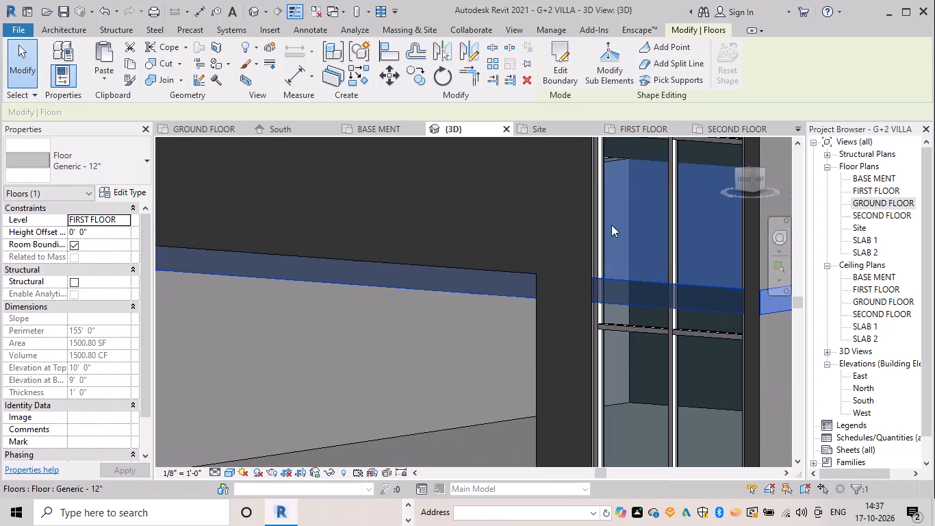
pyautogui.click(566, 80)
pyautogui.scroll(-6, 672, 262)
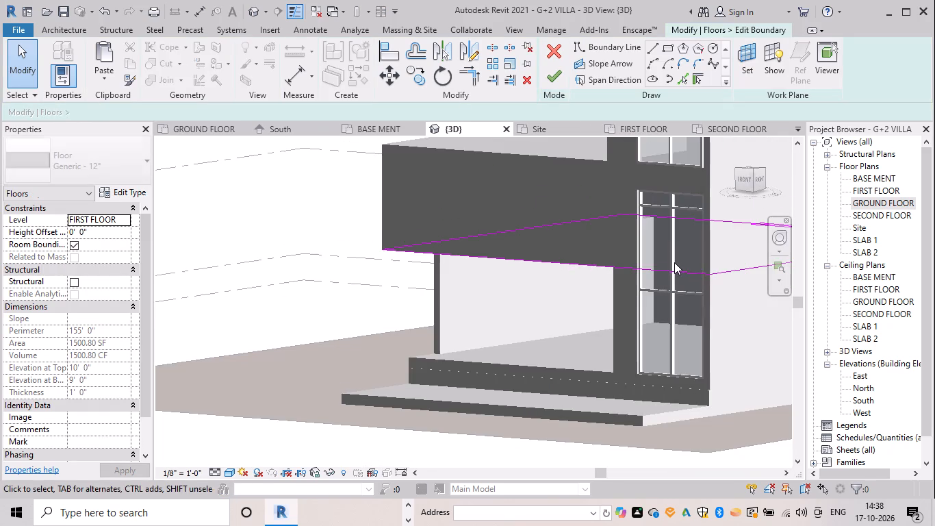
pyautogui.scroll(-6, 648, 258)
pyautogui.keyDown('shift'); pyautogui.moveTo(675, 247); pyautogui.dragTo(606, 399, button='middle'); pyautogui.keyUp('shift')
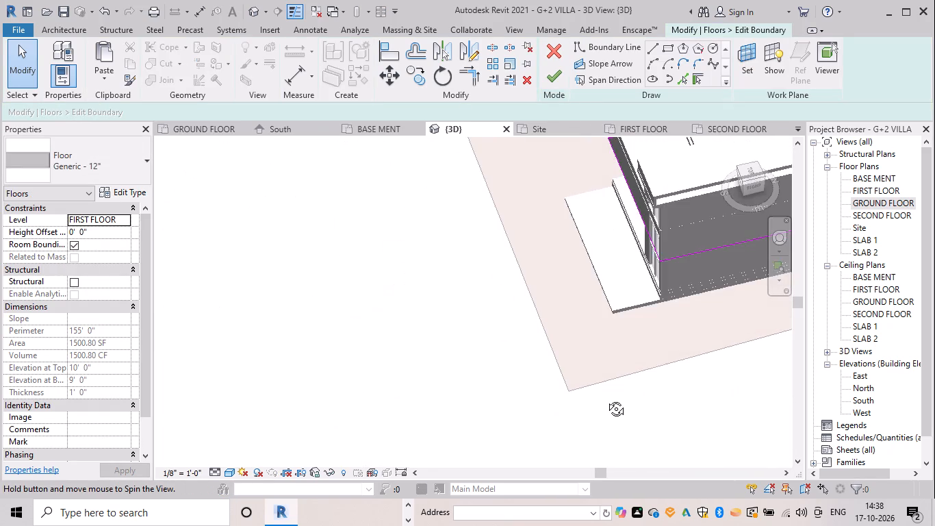
pyautogui.keyDown('shift'); pyautogui.moveTo(606, 399); pyautogui.dragTo(606, 392, button='middle'); pyautogui.keyUp('shift')
pyautogui.doubleClick(650, 49)
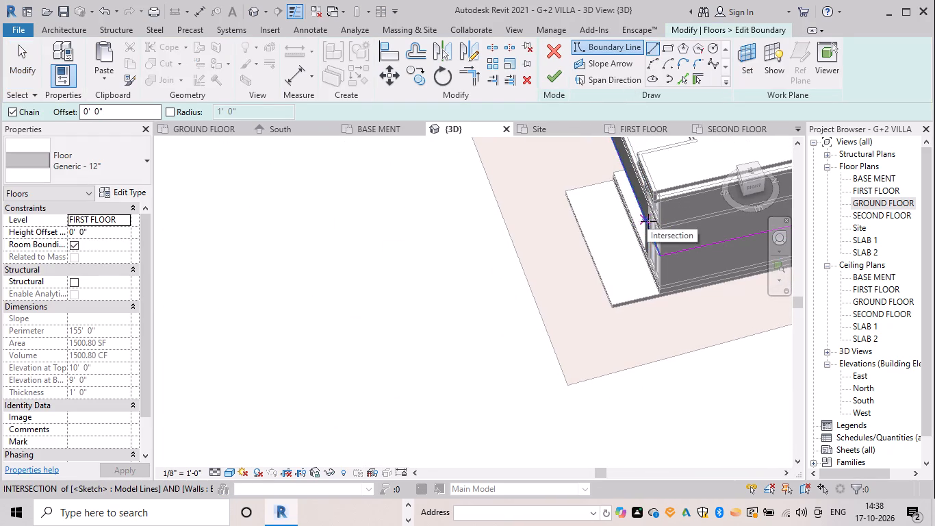
pyautogui.scroll(4, 654, 222)
pyautogui.keyDown('shift'); pyautogui.scroll(1, 661, 255); pyautogui.keyUp('shift')
pyautogui.keyDown('shift'); pyautogui.moveTo(663, 245); pyautogui.dragTo(779, 182, button='middle'); pyautogui.keyUp('shift')
pyautogui.scroll(2, 626, 266)
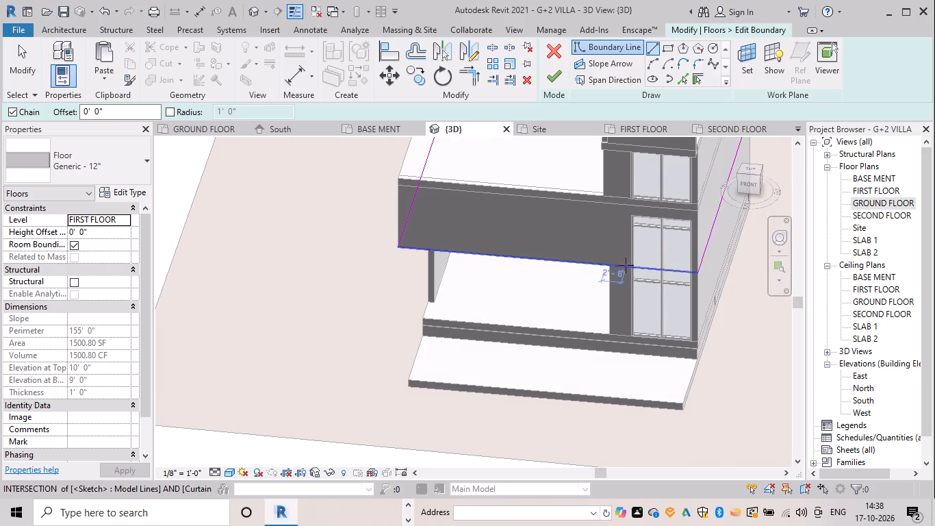
pyautogui.scroll(1, 626, 265)
pyautogui.click(618, 267)
pyautogui.scroll(-4, 644, 179)
pyautogui.keyDown('shift'); pyautogui.moveTo(664, 190); pyautogui.dragTo(522, 373, button='middle'); pyautogui.keyUp('shift')
pyautogui.keyDown('shift'); pyautogui.moveTo(637, 244); pyautogui.dragTo(589, 348, button='middle'); pyautogui.keyUp('shift')
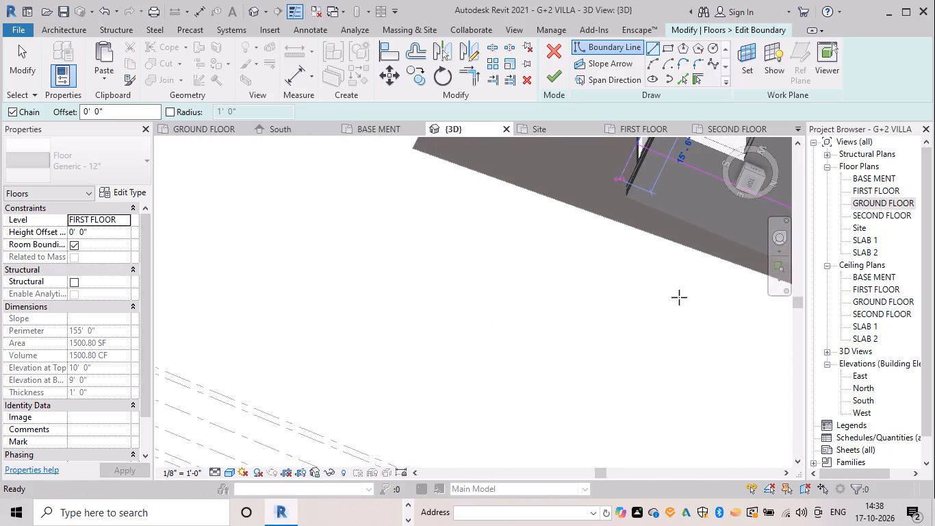
pyautogui.keyDown('shift'); pyautogui.moveTo(716, 240); pyautogui.dragTo(698, 144, button='middle'); pyautogui.keyUp('shift')
pyautogui.keyDown('shift'); pyautogui.moveTo(680, 262); pyautogui.dragTo(719, 249, button='middle'); pyautogui.keyUp('shift')
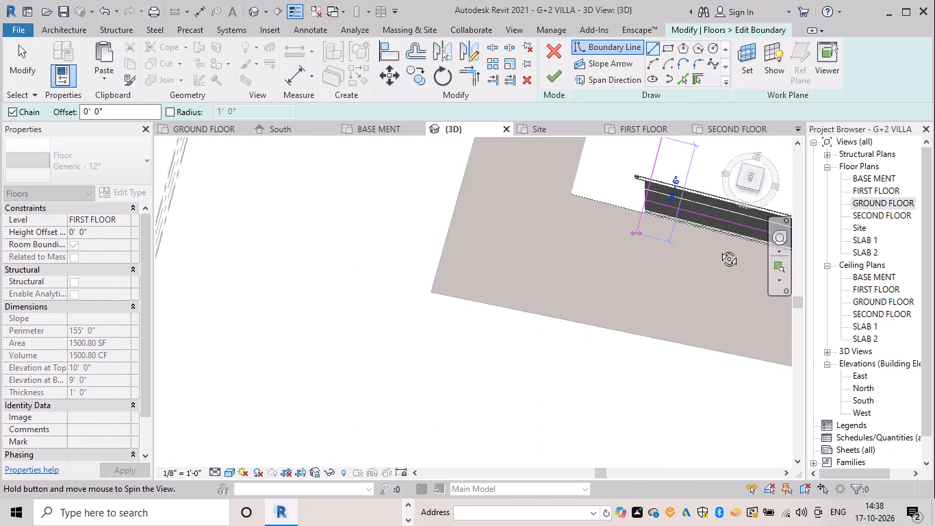
pyautogui.keyDown('shift'); pyautogui.moveTo(719, 249); pyautogui.dragTo(749, 290, button='middle'); pyautogui.keyUp('shift')
pyautogui.scroll(-2, 662, 260)
pyautogui.moveTo(658, 260); pyautogui.dragTo(535, 339, button='middle')
pyautogui.scroll(1, 535, 341)
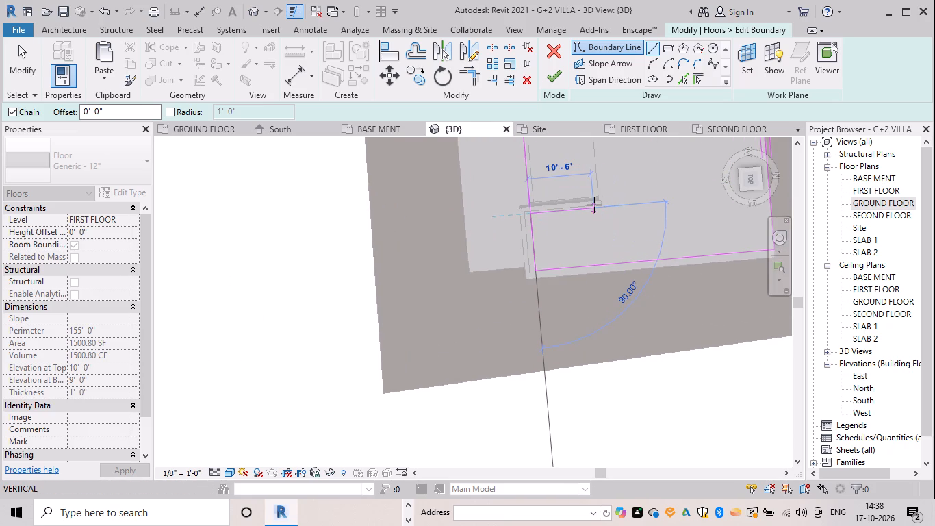
pyautogui.moveTo(594, 205); pyautogui.dragTo(600, 227)
pyautogui.click(599, 265)
pyautogui.press('Escape')
pyautogui.press('Escape')
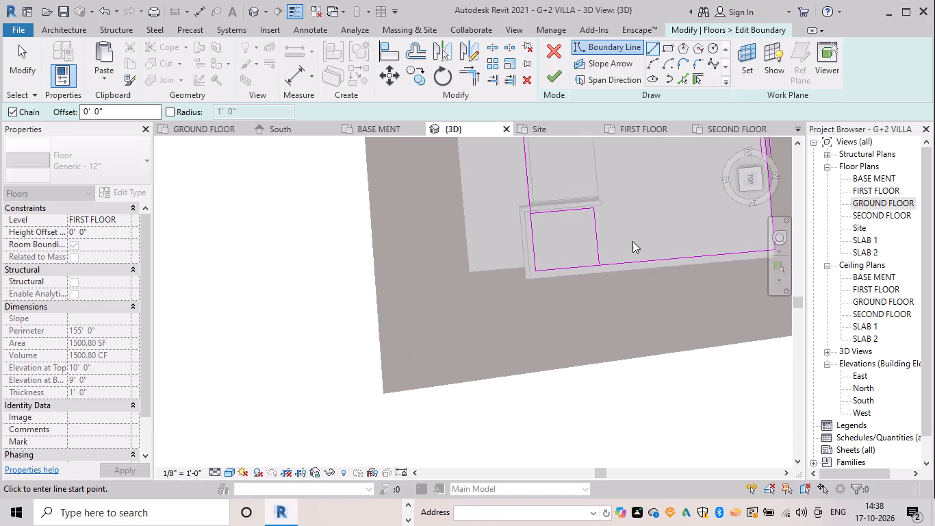
pyautogui.press('Escape')
# Trim the slab's east and front boundary lines to the two new notch lines and finish the floor boundary.
pyautogui.press('t')
pyautogui.press('r')
pyautogui.moveTo(635, 262); pyautogui.dragTo(624, 261)
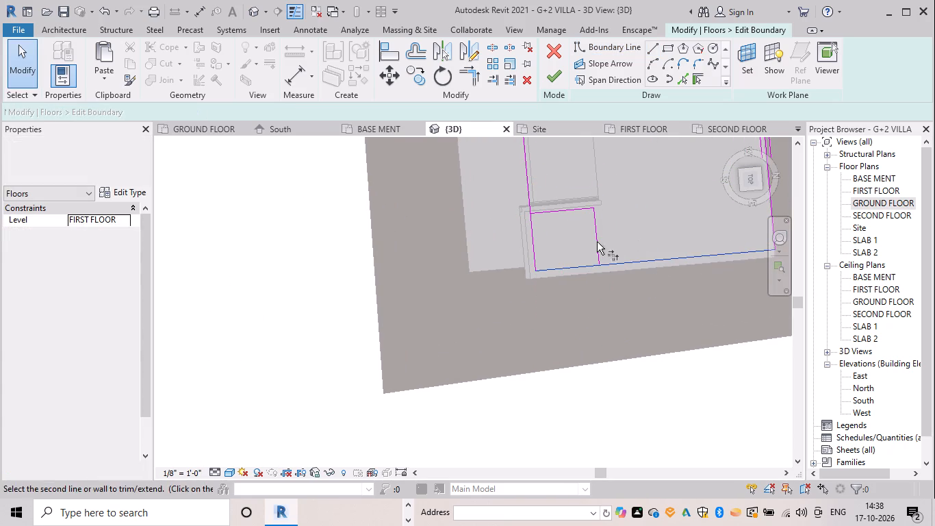
pyautogui.click(593, 238)
pyautogui.moveTo(556, 209); pyautogui.dragTo(539, 210)
pyautogui.moveTo(528, 192); pyautogui.dragTo(535, 162)
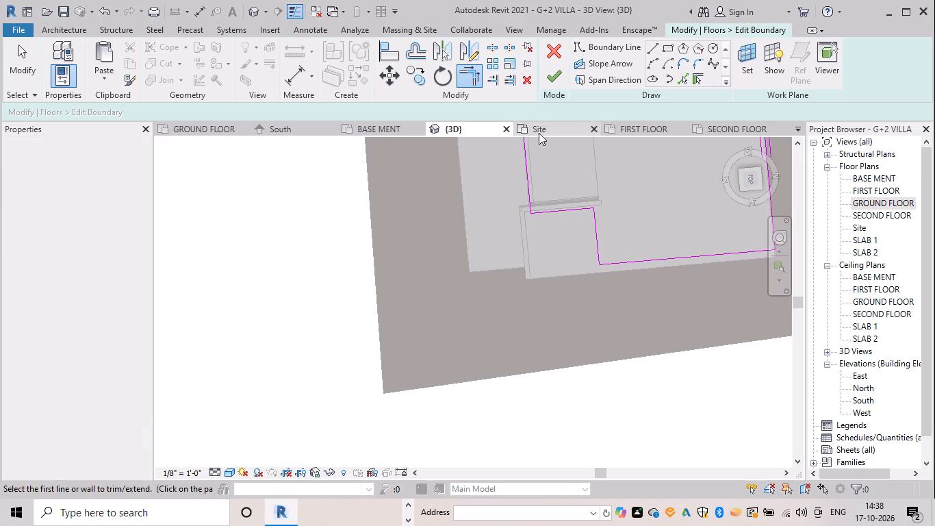
pyautogui.click(556, 71)
pyautogui.press('Escape')
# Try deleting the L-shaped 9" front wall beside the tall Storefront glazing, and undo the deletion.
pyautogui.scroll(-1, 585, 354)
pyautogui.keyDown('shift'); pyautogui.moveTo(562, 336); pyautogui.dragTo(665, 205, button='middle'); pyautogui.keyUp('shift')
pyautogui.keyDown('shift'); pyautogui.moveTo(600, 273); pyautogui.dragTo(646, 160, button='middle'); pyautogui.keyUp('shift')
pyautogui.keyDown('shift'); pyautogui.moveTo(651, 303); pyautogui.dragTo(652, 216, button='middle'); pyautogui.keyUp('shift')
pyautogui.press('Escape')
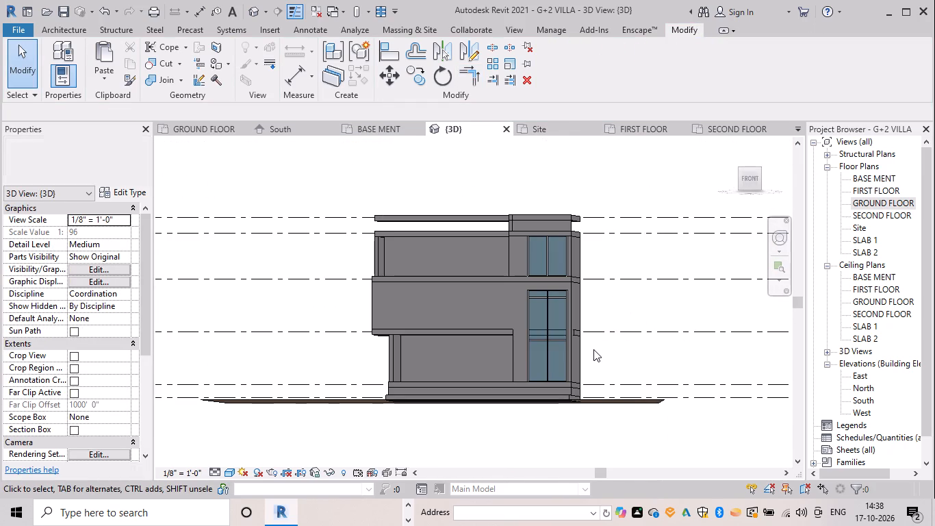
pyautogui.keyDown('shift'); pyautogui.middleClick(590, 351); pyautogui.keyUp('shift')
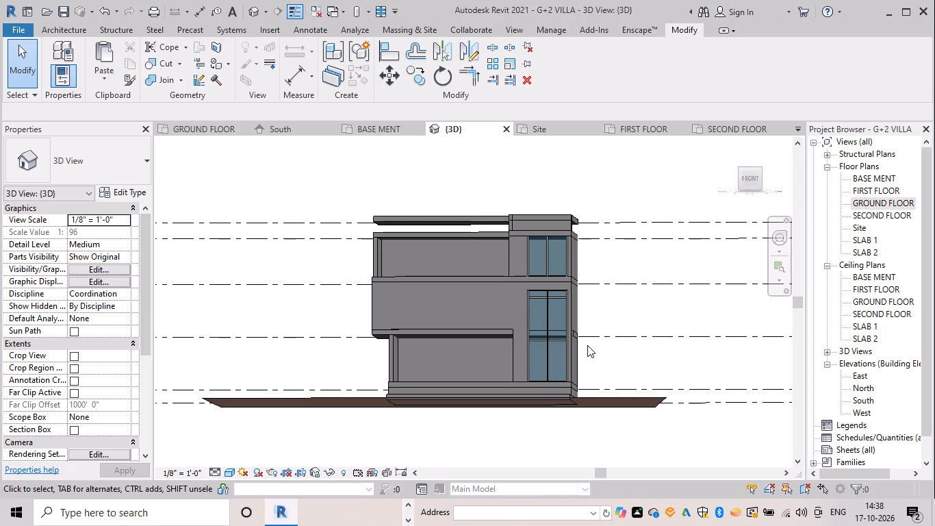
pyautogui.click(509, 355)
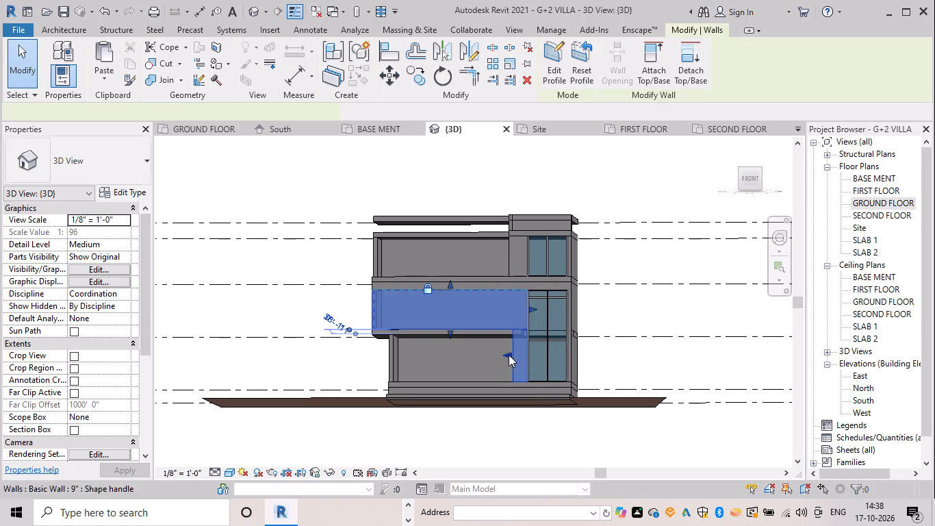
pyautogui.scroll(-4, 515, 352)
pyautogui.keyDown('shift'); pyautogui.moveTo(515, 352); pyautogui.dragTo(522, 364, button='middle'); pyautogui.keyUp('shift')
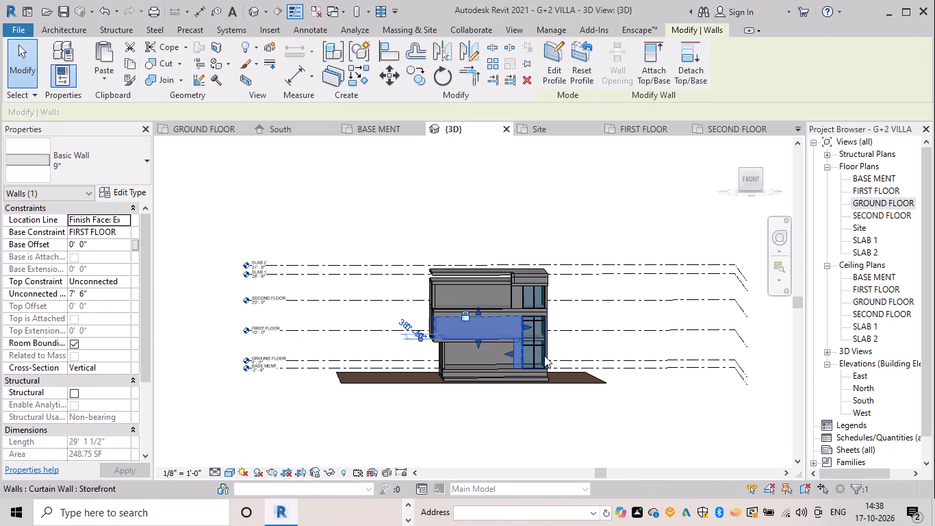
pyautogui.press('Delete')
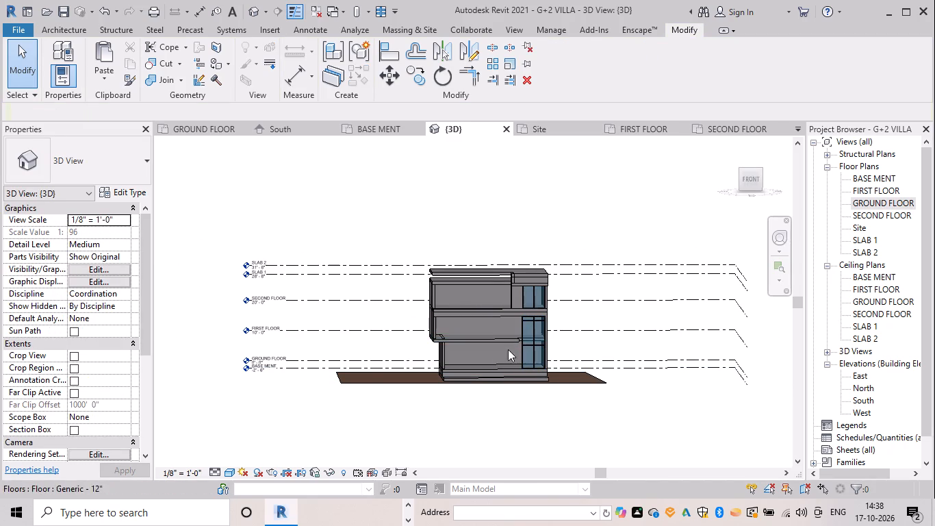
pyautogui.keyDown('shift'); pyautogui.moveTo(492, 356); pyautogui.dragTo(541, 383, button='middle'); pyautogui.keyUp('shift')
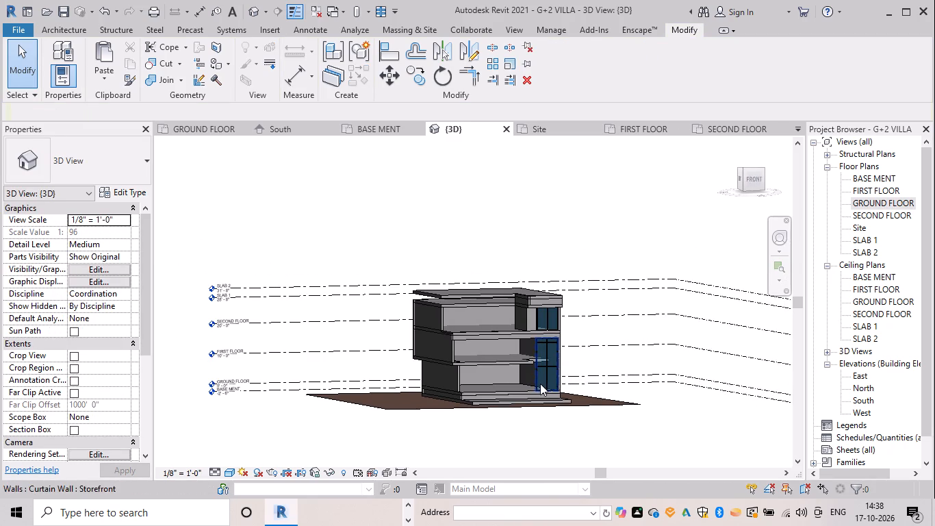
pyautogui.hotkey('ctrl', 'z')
# Edit the L-shaped 9" front wall's profile, moving its lower leg's west edge toward the Storefront to leave a narrow strip, and finish the profile.
pyautogui.scroll(8, 511, 349)
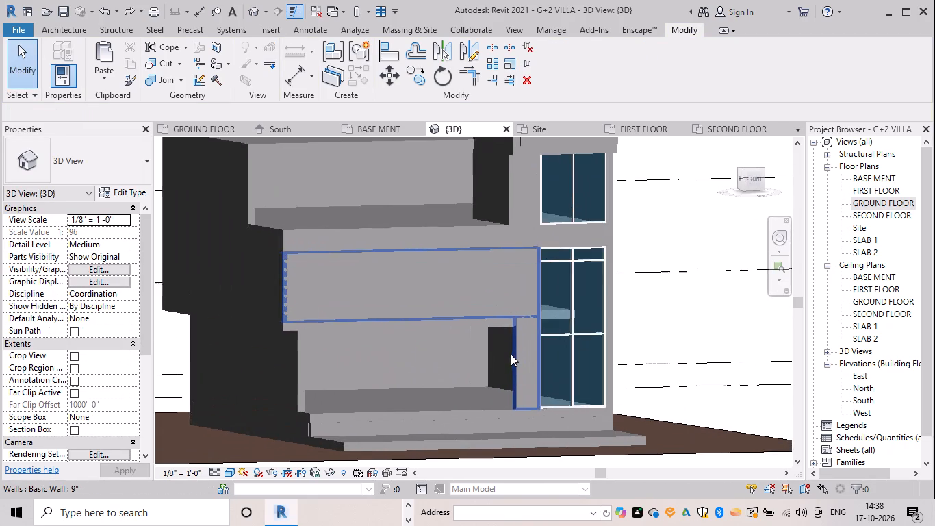
pyautogui.keyDown('shift'); pyautogui.moveTo(506, 353); pyautogui.dragTo(487, 350, button='middle'); pyautogui.keyUp('shift')
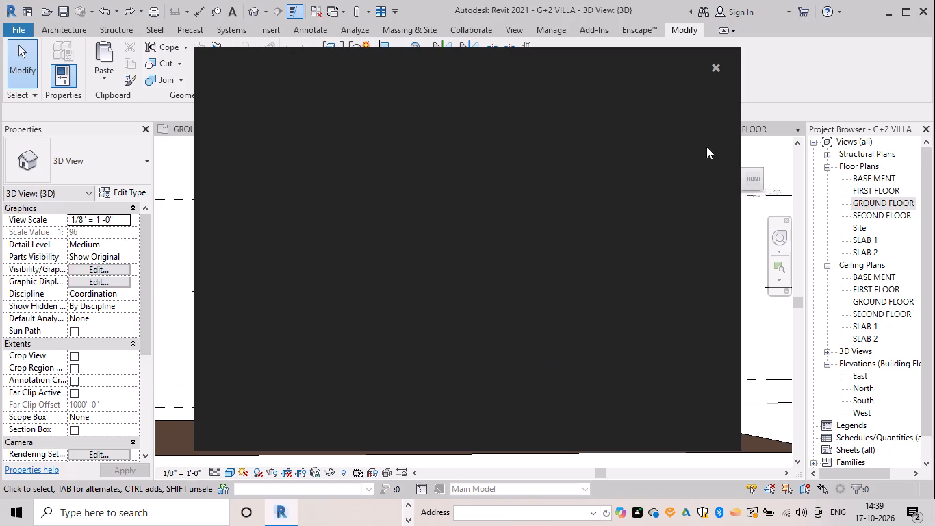
pyautogui.click(717, 64)
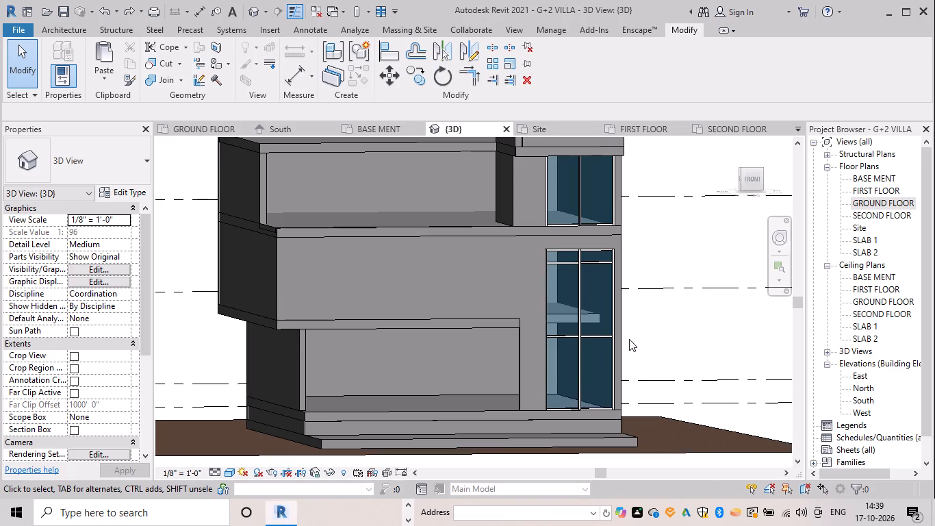
pyautogui.click(523, 386)
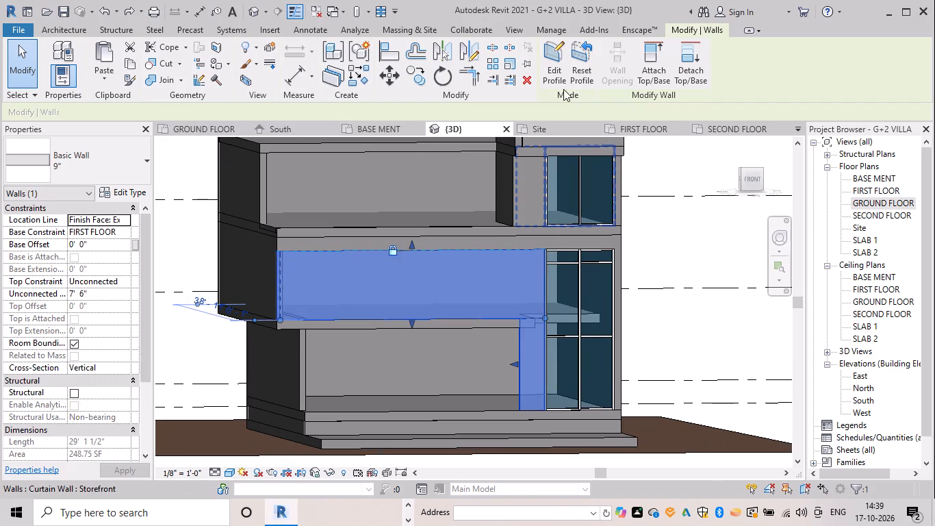
pyautogui.click(559, 82)
pyautogui.scroll(-2, 556, 284)
pyautogui.keyDown('shift'); pyautogui.moveTo(574, 308); pyautogui.dragTo(556, 301, button='middle'); pyautogui.keyUp('shift')
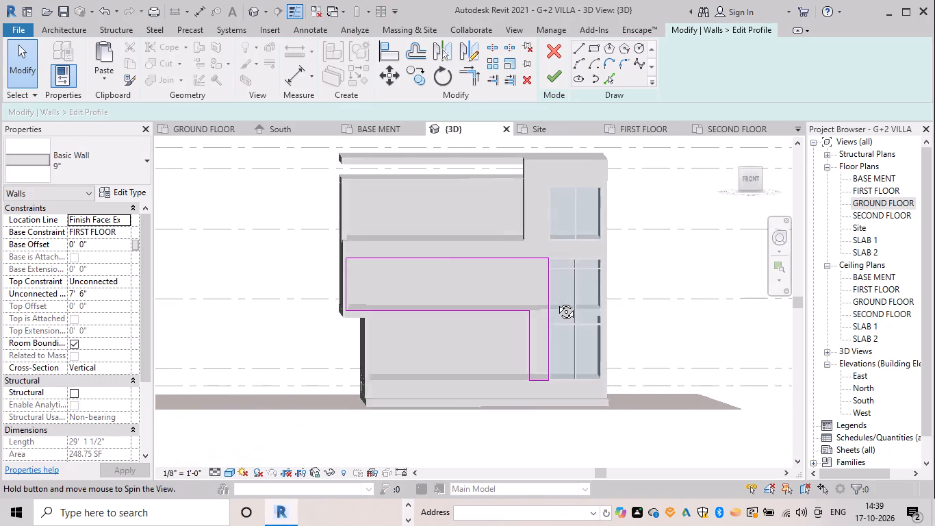
pyautogui.keyDown('shift'); pyautogui.moveTo(556, 301); pyautogui.dragTo(560, 301, button='middle'); pyautogui.keyUp('shift')
pyautogui.moveTo(529, 337); pyautogui.dragTo(537, 337)
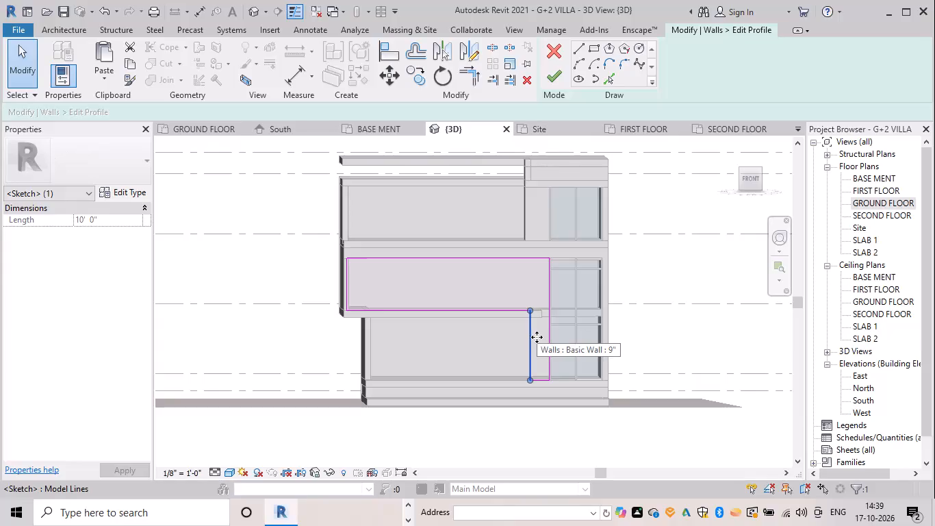
pyautogui.moveTo(537, 337); pyautogui.dragTo(543, 335)
pyautogui.press('Right')
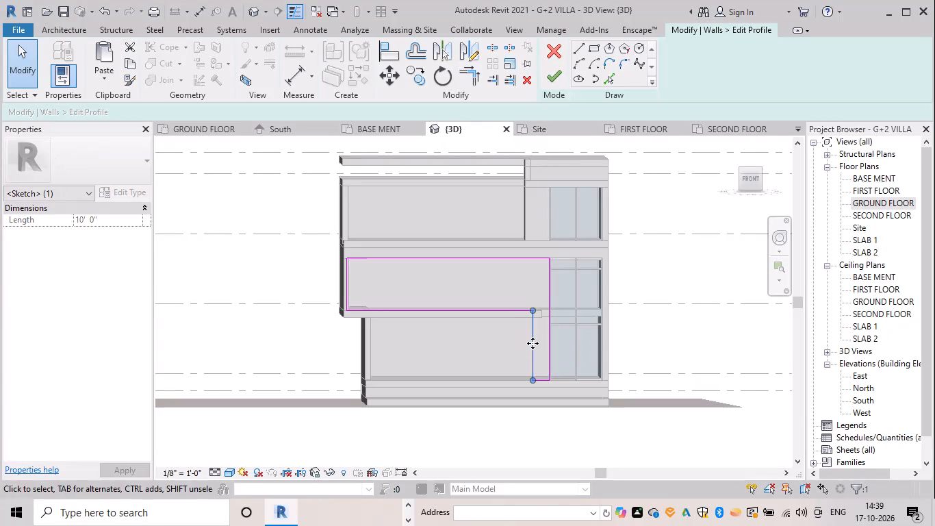
pyautogui.press('Right')
pyautogui.press('Right')
pyautogui.press('Right')
pyautogui.press('Right')
pyautogui.press('Right')
pyautogui.press('Left')
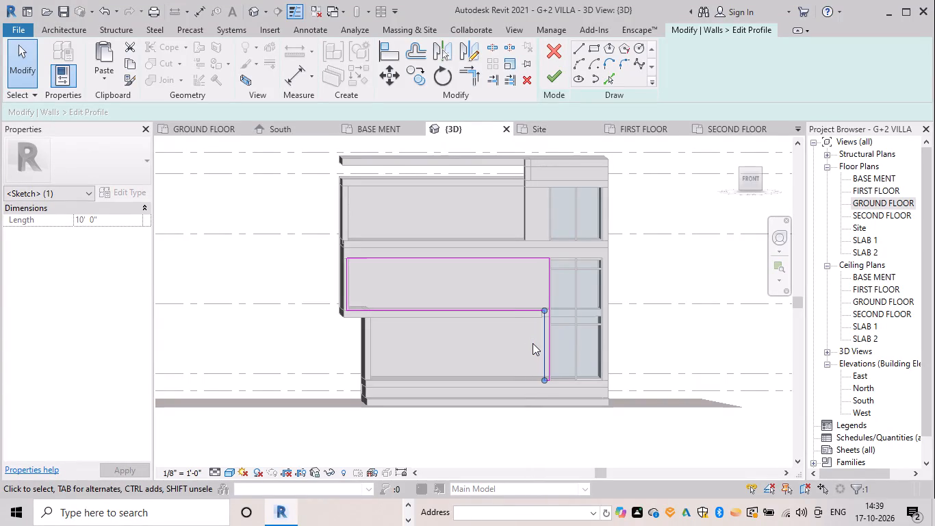
pyautogui.click(527, 345)
pyautogui.click(543, 79)
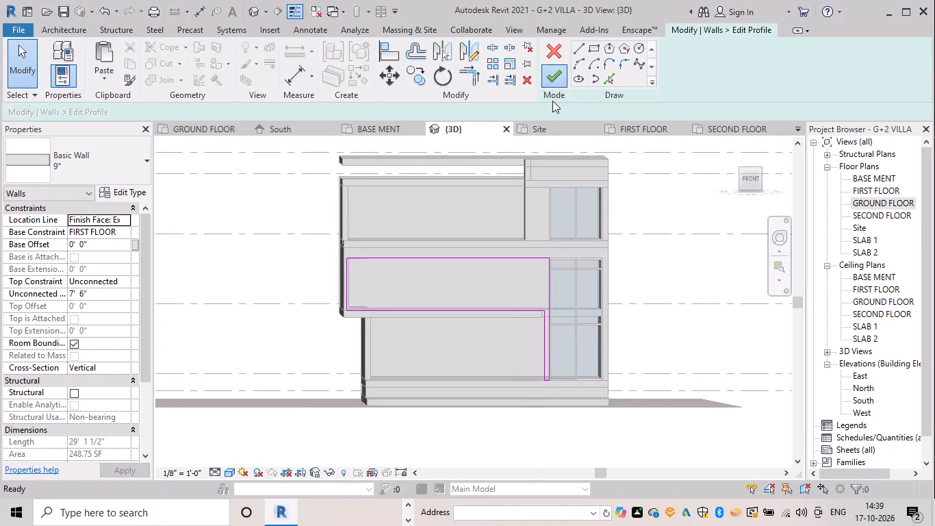
pyautogui.press('Escape')
# On the GROUND FLOOR plan, draw a Basic Wall 9" located by Finish Face: Exterior, about 15'-10" north from the narrow front wall beside the Storefront.
pyautogui.keyDown('shift'); pyautogui.moveTo(533, 369); pyautogui.dragTo(611, 370, button='middle'); pyautogui.keyUp('shift')
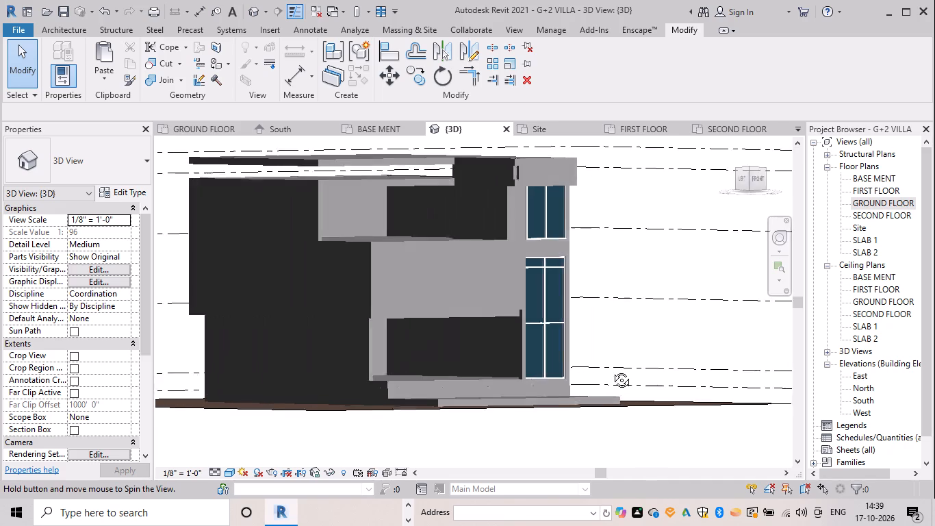
pyautogui.keyDown('shift'); pyautogui.moveTo(611, 370); pyautogui.dragTo(663, 384, button='middle'); pyautogui.keyUp('shift')
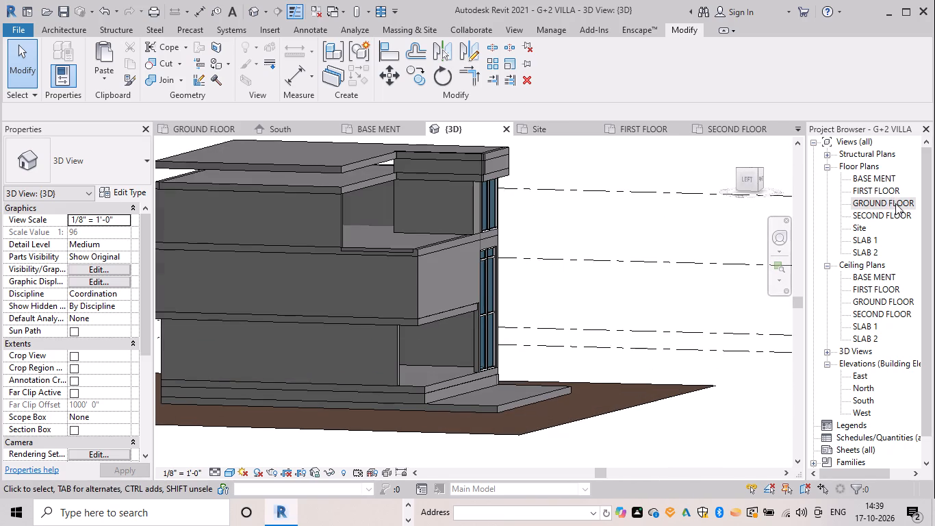
pyautogui.click(895, 203)
pyautogui.click(895, 203)
pyautogui.scroll(-3, 395, 327)
pyautogui.moveTo(394, 327); pyautogui.dragTo(408, 352, button='middle')
pyautogui.press('w')
pyautogui.press('a')
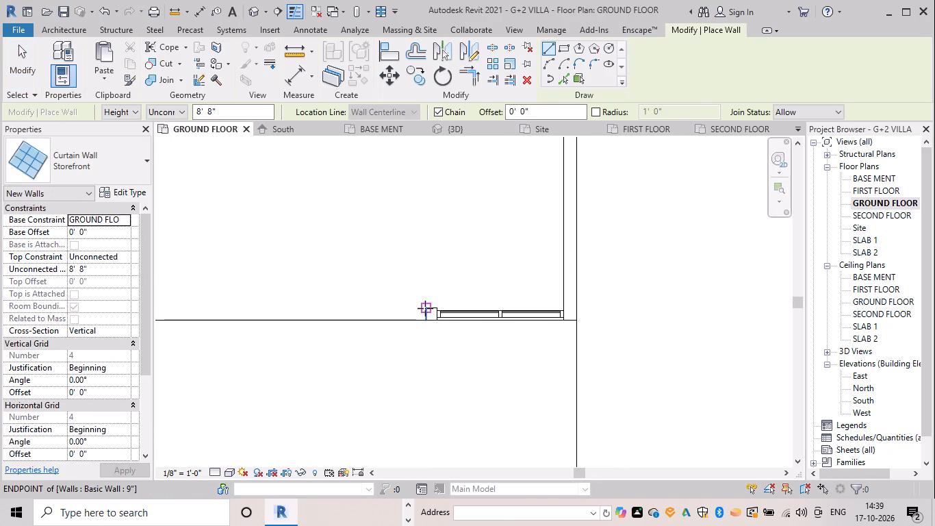
pyautogui.click(425, 309)
pyautogui.press('Escape')
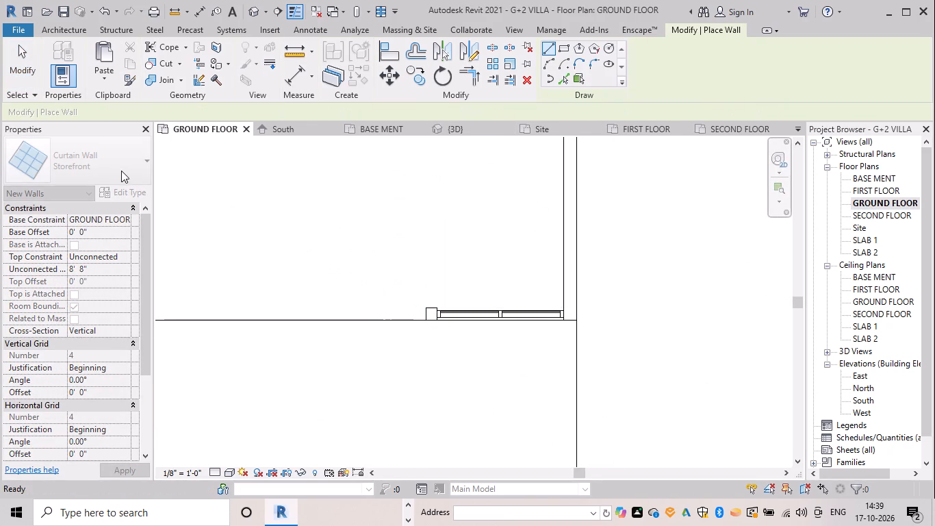
pyautogui.click(115, 164)
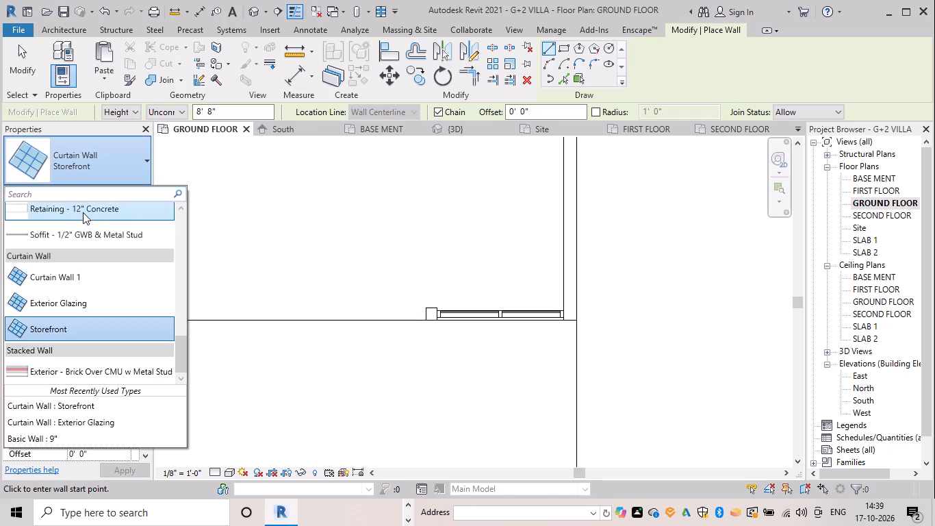
pyautogui.scroll(20, 131, 234)
pyautogui.scroll(6, 131, 234)
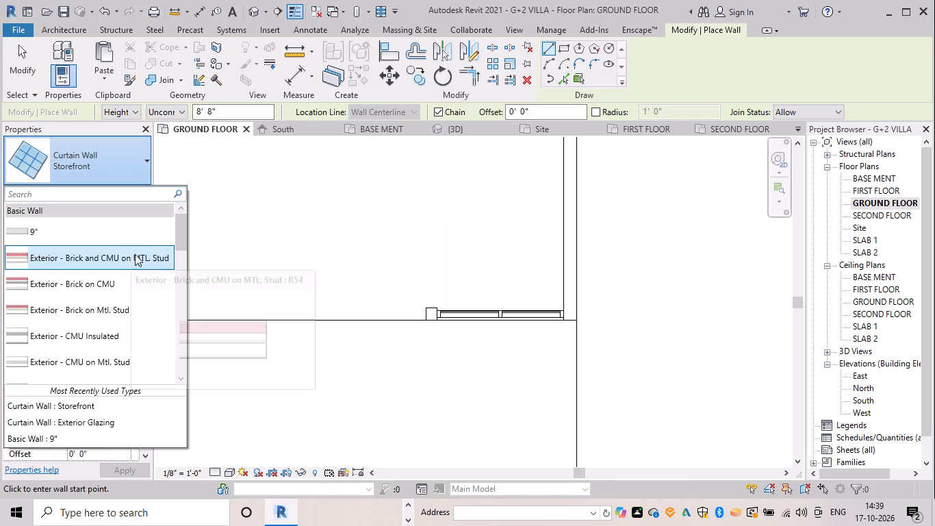
pyautogui.click(145, 236)
pyautogui.click(426, 305)
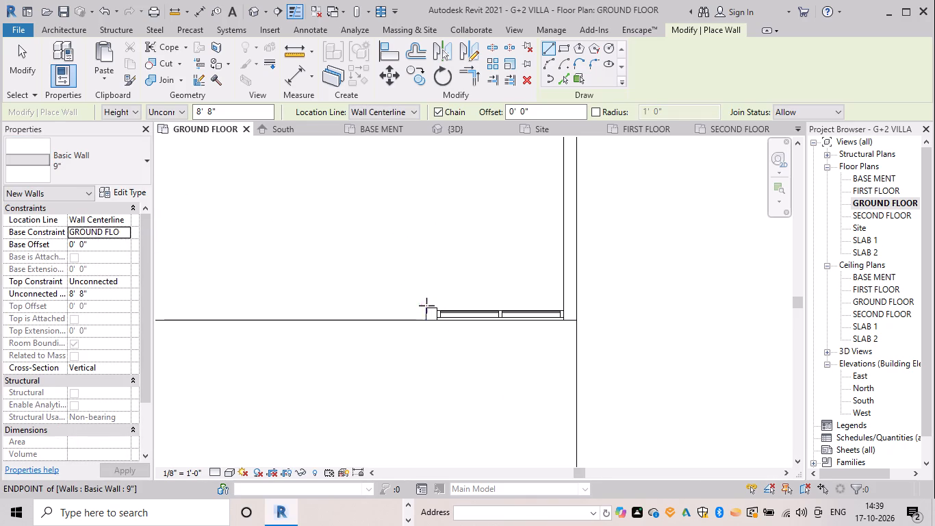
pyautogui.press('Escape')
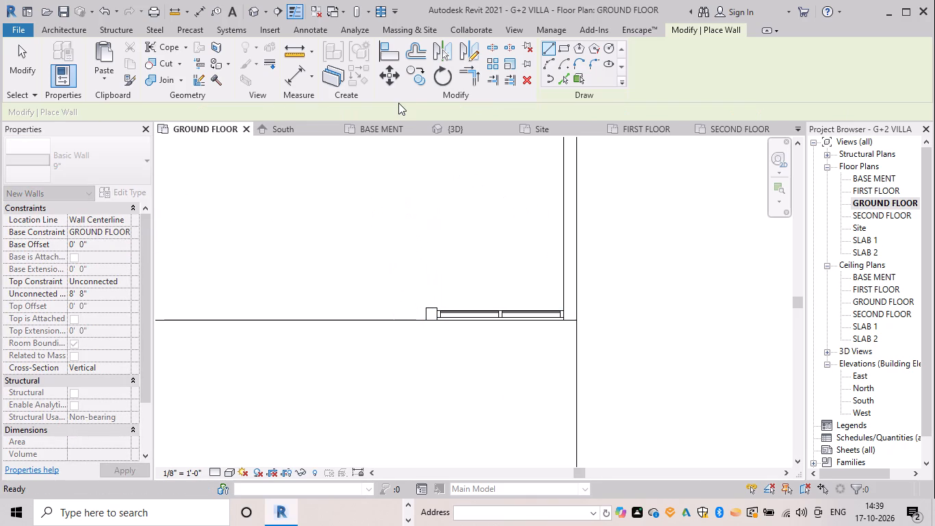
pyautogui.click(398, 109)
pyautogui.click(408, 149)
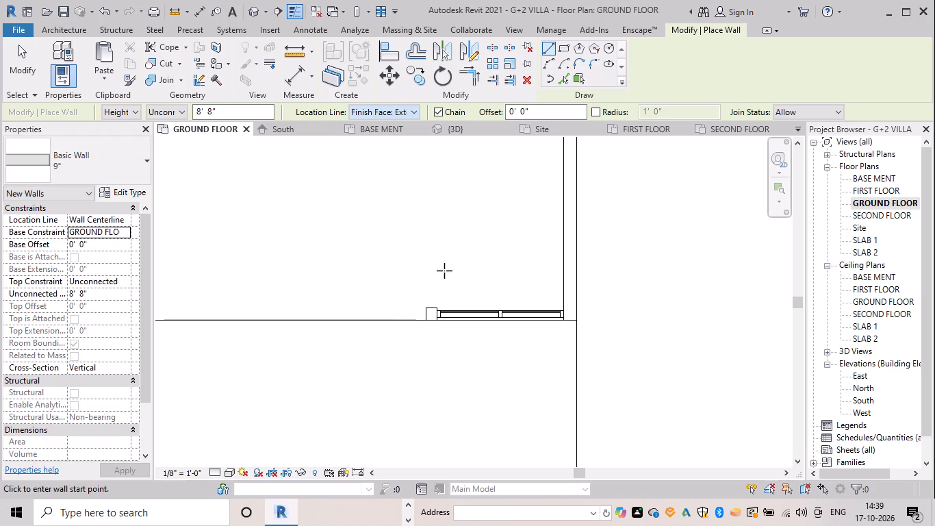
pyautogui.click(425, 310)
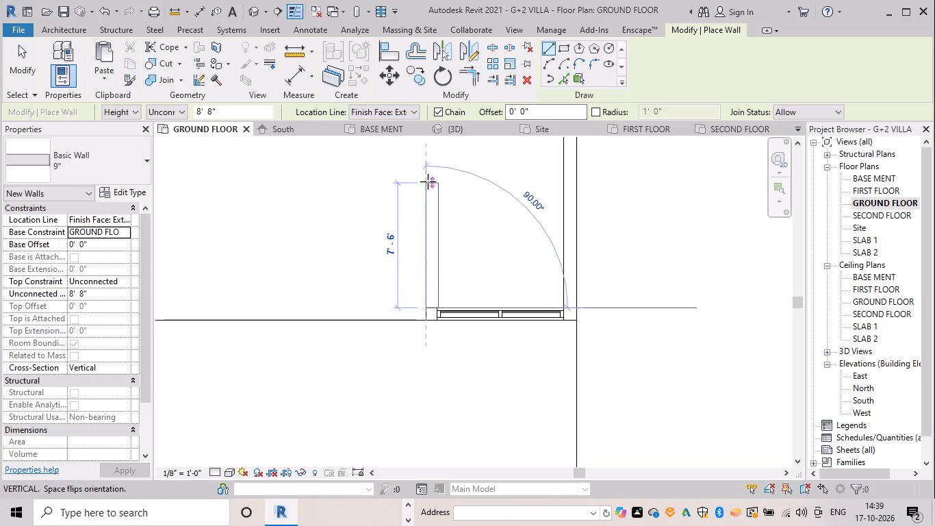
pyautogui.scroll(-2, 426, 195)
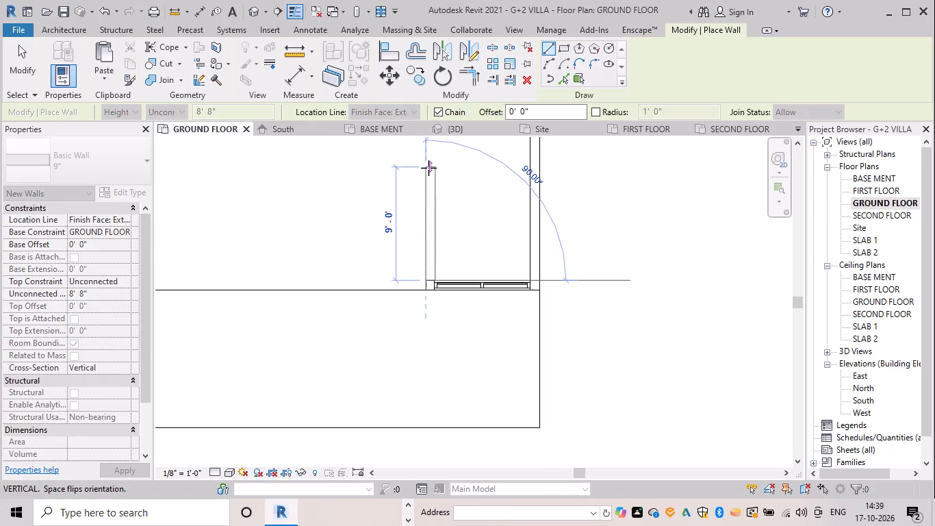
pyautogui.scroll(-2, 428, 168)
pyautogui.moveTo(428, 168); pyautogui.dragTo(435, 244, button='middle')
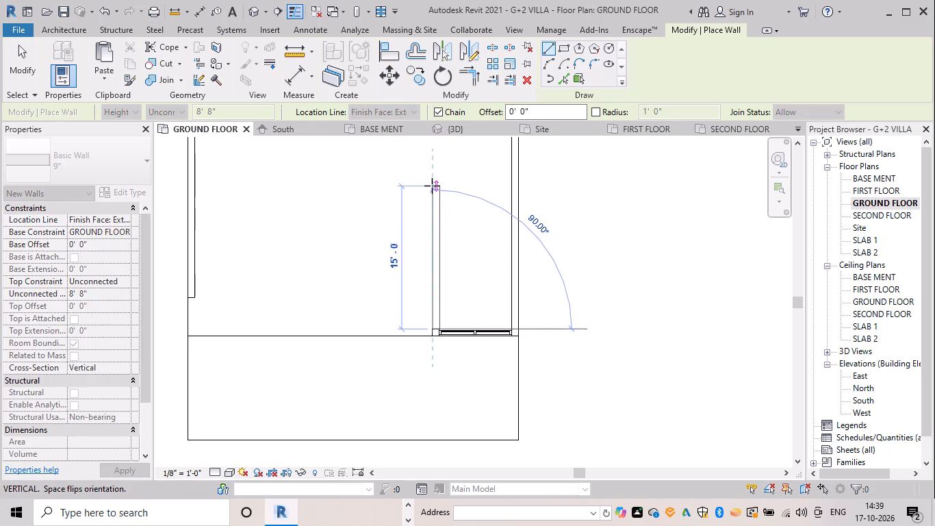
pyautogui.click(431, 182)
pyautogui.press('Escape')
pyautogui.press('Escape')
pyautogui.press('Escape')
pyautogui.press('Escape')
pyautogui.press('Escape')
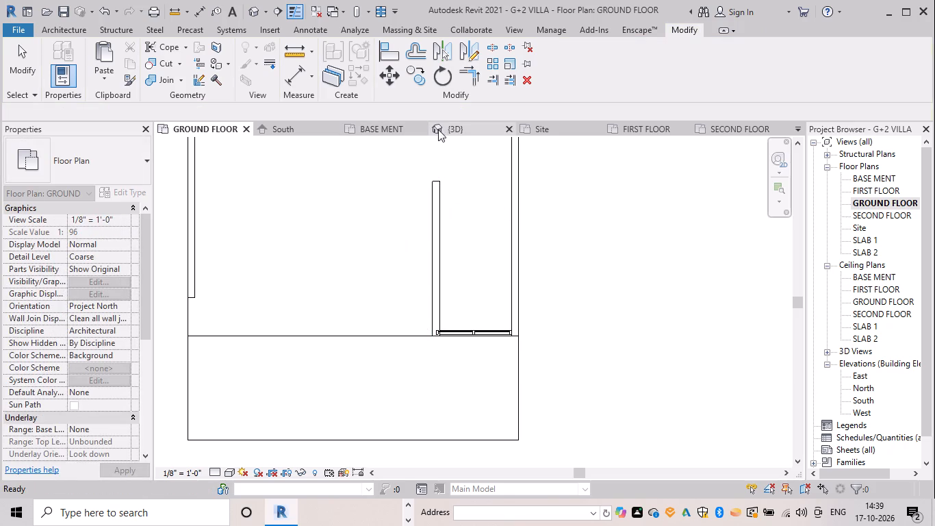
pyautogui.press('Escape')
# Edit the new 9" wall's profile in 3D, moving its rear edge to about 2'-6" from the front end, removing constraints and finishing the profile.
pyautogui.click(450, 128)
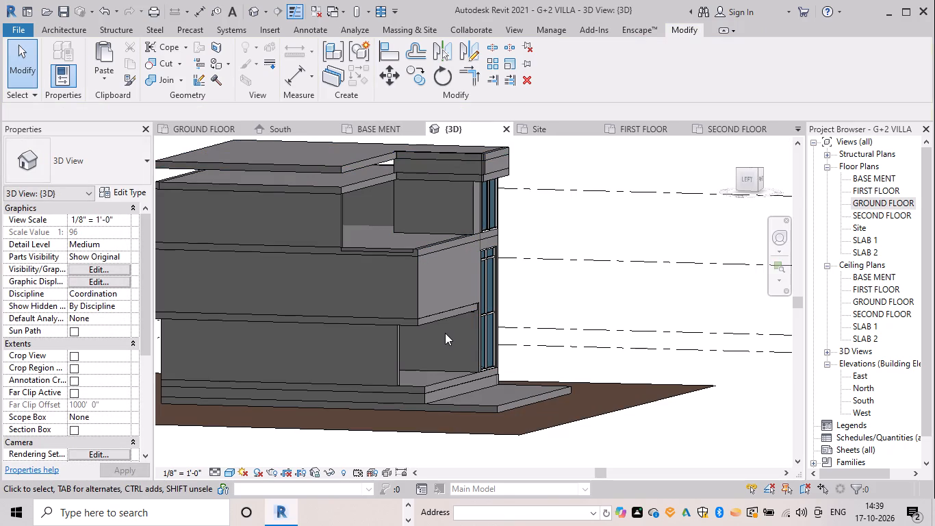
pyautogui.click(446, 367)
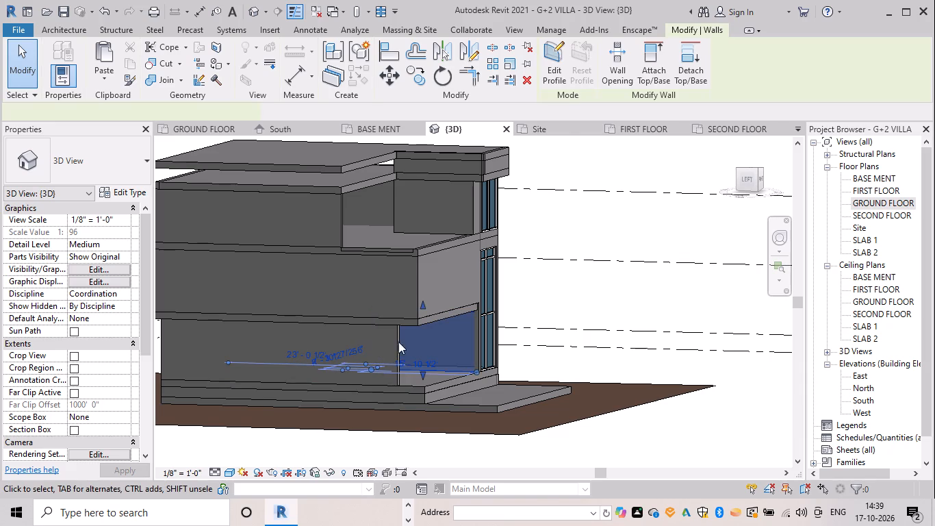
pyautogui.click(556, 75)
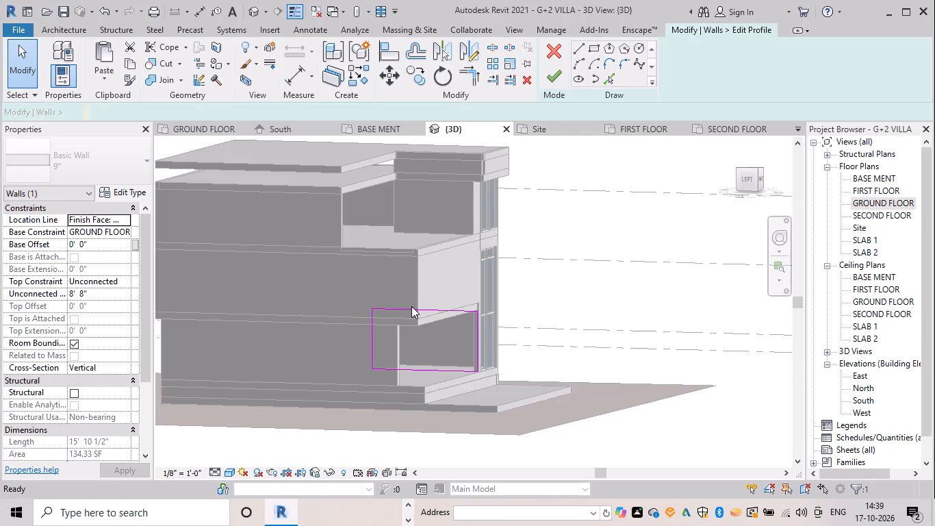
pyautogui.moveTo(370, 338); pyautogui.dragTo(454, 340)
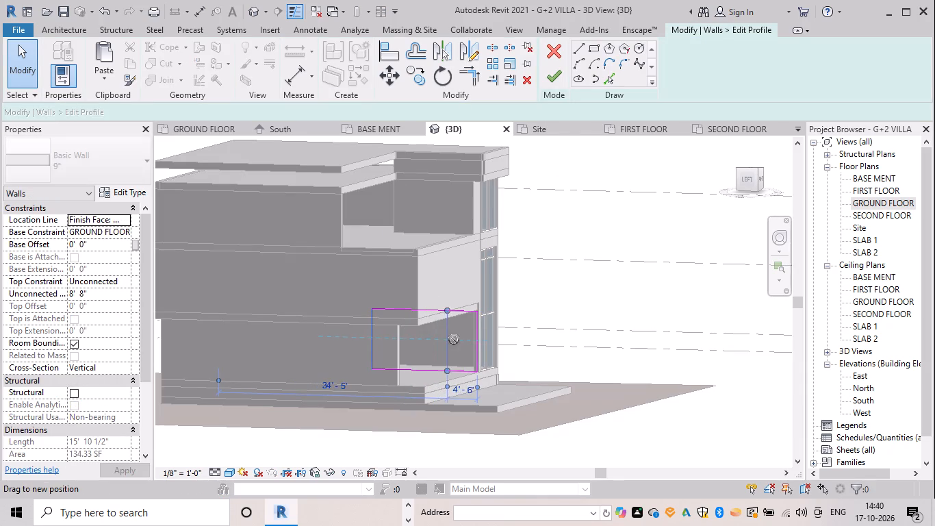
pyautogui.moveTo(454, 340); pyautogui.dragTo(458, 339)
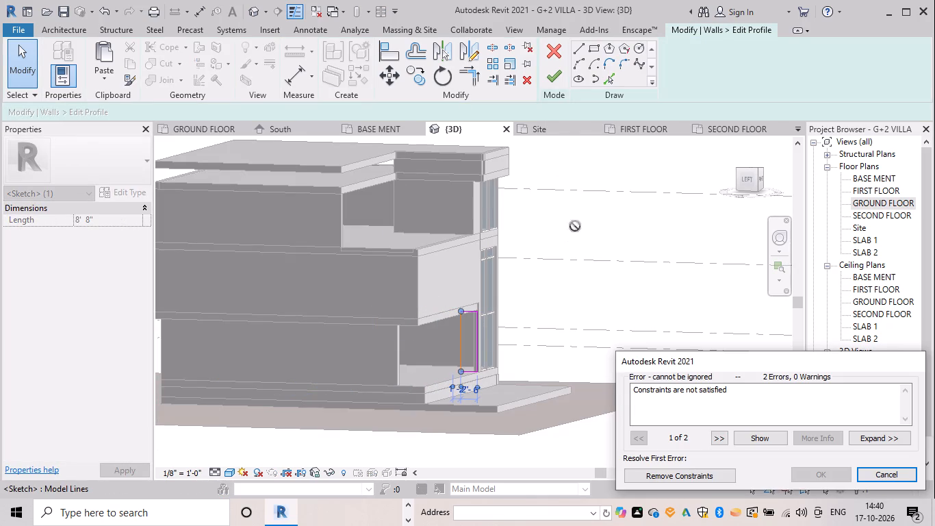
pyautogui.click(667, 475)
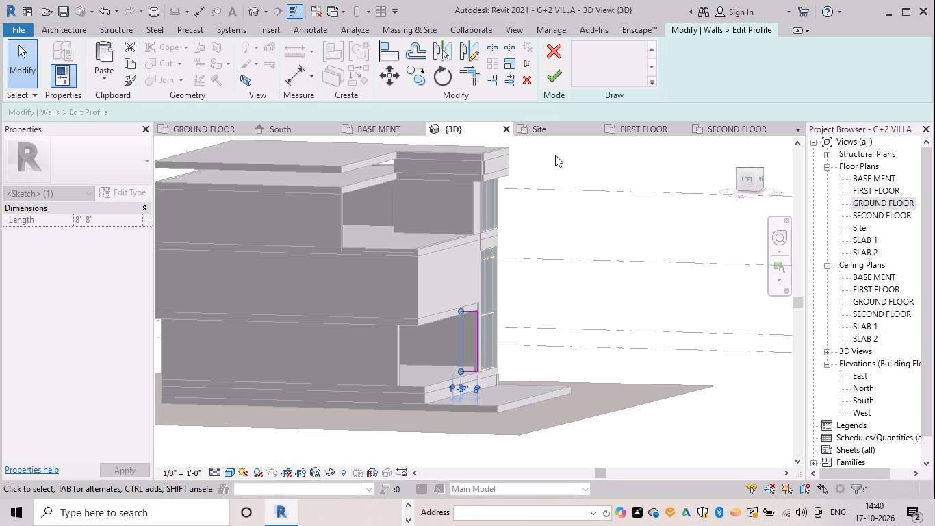
pyautogui.click(554, 79)
pyautogui.press('`')
pyautogui.press('Escape')
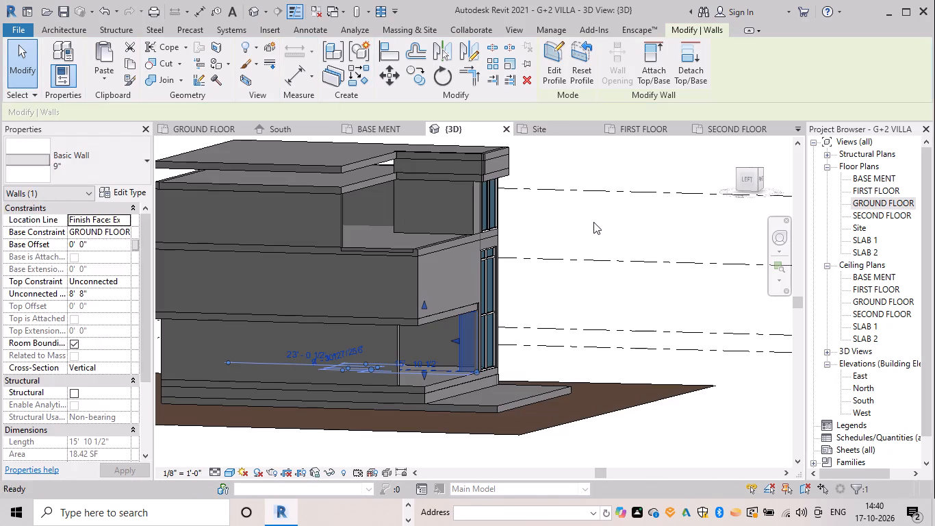
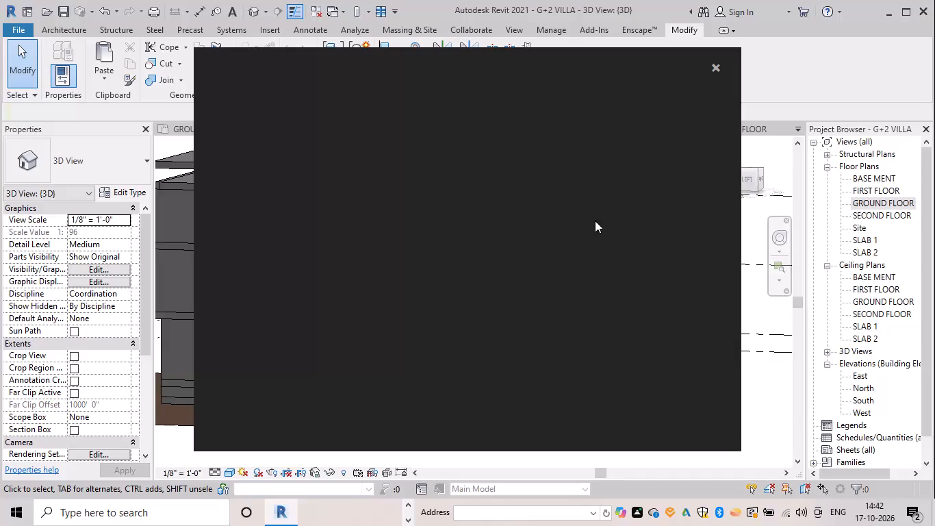
# On the GROUND FLOOR plan, draw a Basic Wall 9" about 24'-11" west from the short return wall's rear end to the west side wall.
pyautogui.click(712, 60)
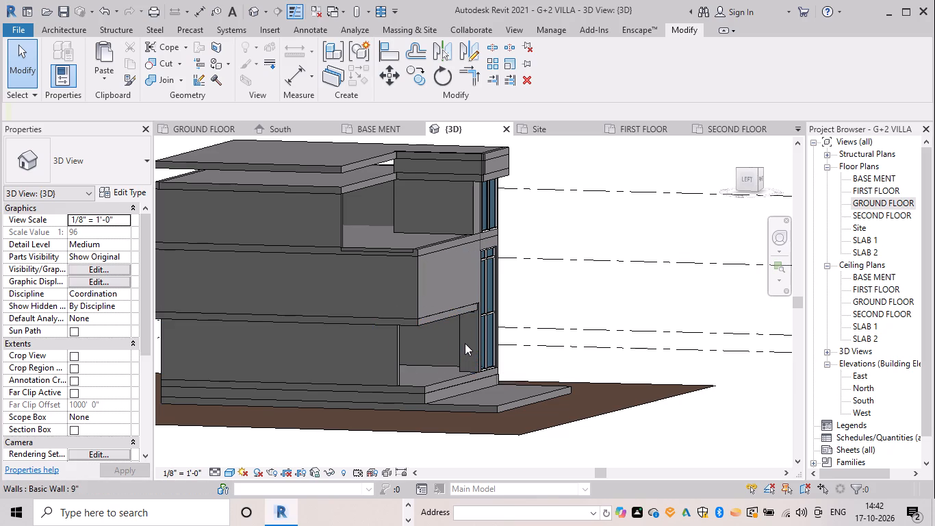
pyautogui.keyDown('shift'); pyautogui.moveTo(463, 336); pyautogui.dragTo(428, 329, button='middle'); pyautogui.keyUp('shift')
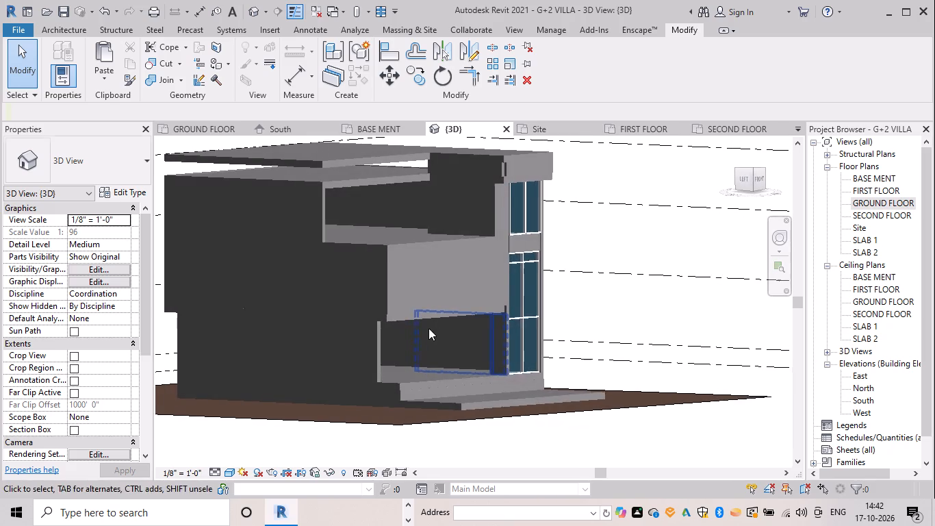
pyautogui.doubleClick(871, 199)
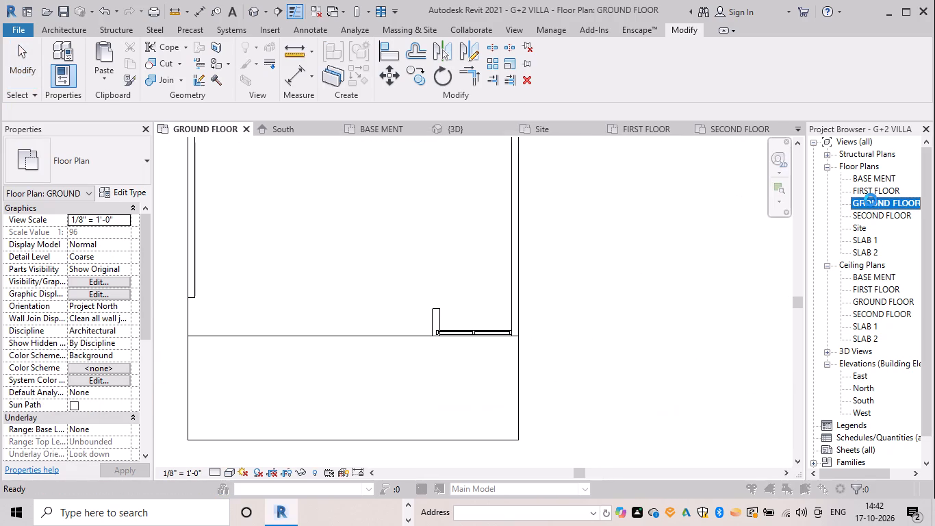
pyautogui.click(501, 223)
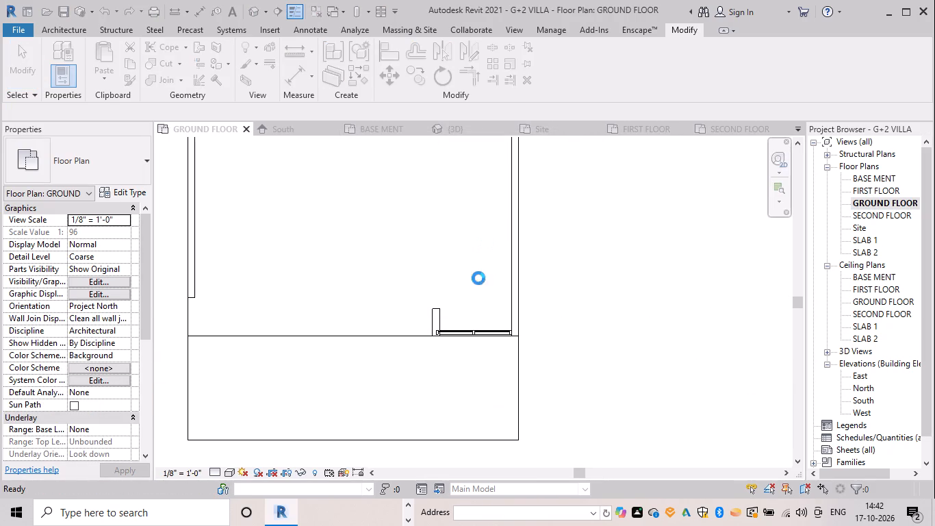
pyautogui.write('WA')
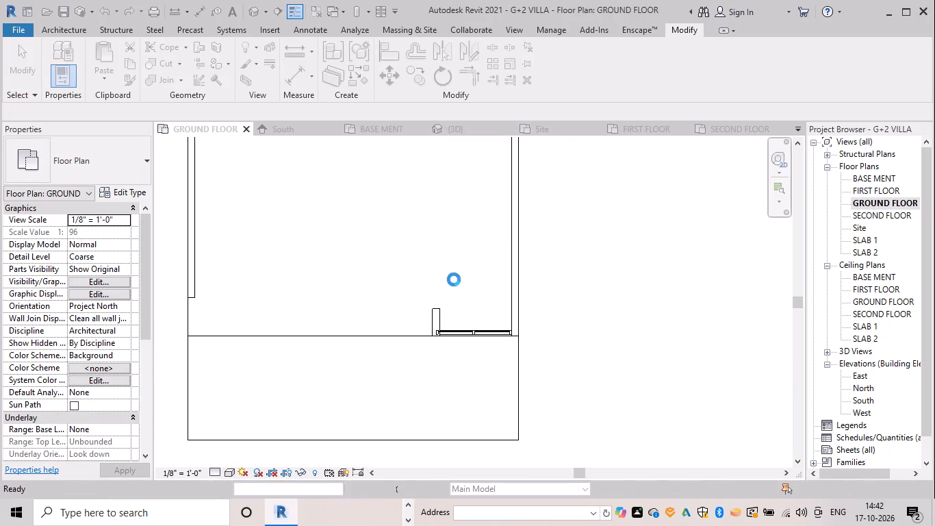
pyautogui.click(431, 307)
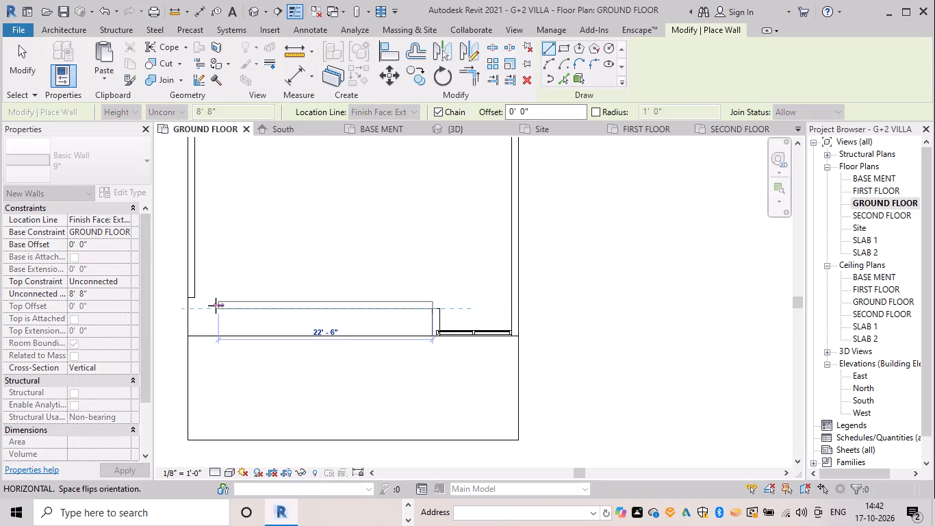
pyautogui.click(198, 301)
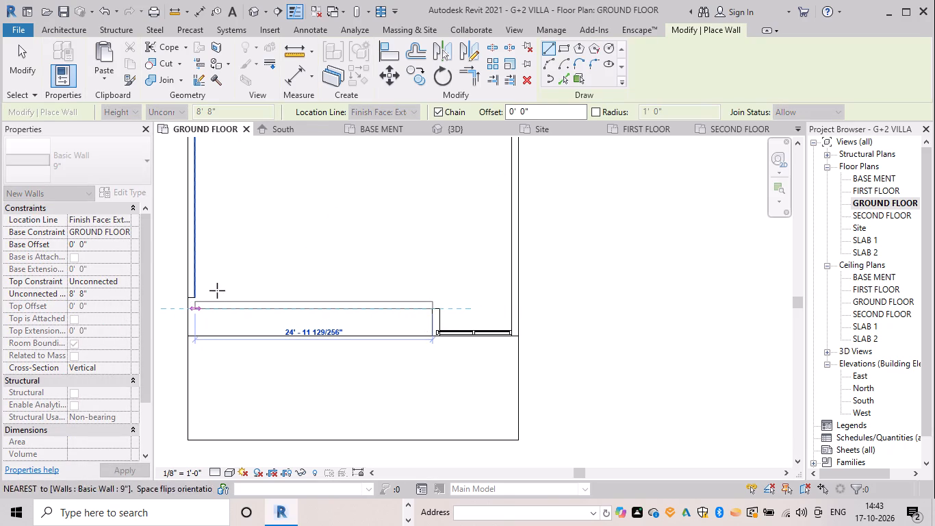
pyautogui.press('Escape')
pyautogui.press('Escape')
# Trim/extend the new 9" wall and the west side wall to meet in a corner.
pyautogui.scroll(4, 217, 315)
pyautogui.press('t')
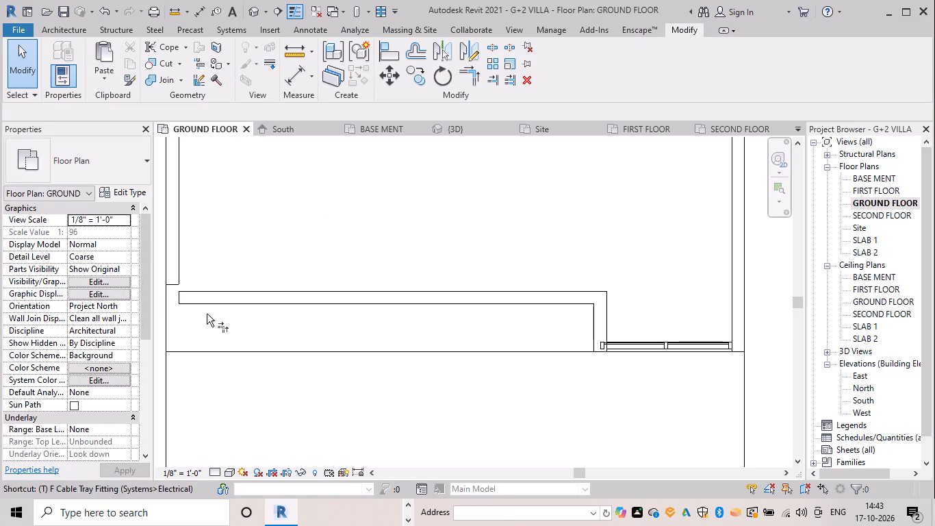
pyautogui.press('r')
pyautogui.click(176, 295)
pyautogui.click(181, 268)
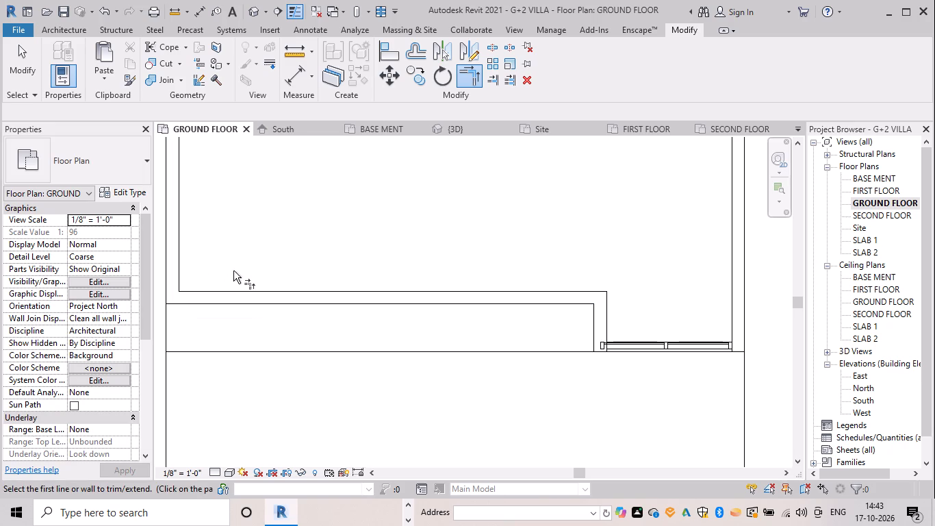
pyautogui.press('Escape')
pyautogui.press('Escape')
pyautogui.press('Escape')
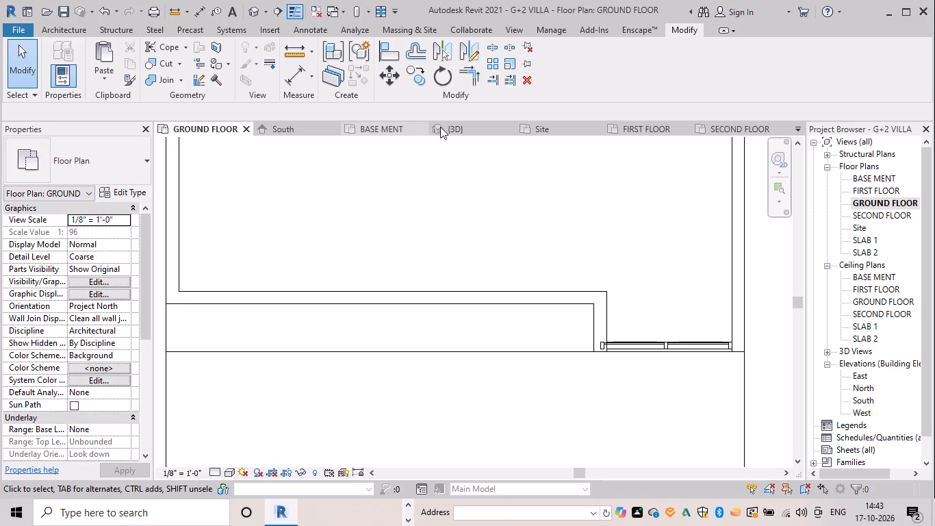
# Split the new 9" wall on the GROUND FLOOR plan, from its east end, into segments of about 0'-6", 3'-0", 1'-0", 3'-0", 0'-6" and 4'-6".
pyautogui.click(476, 131)
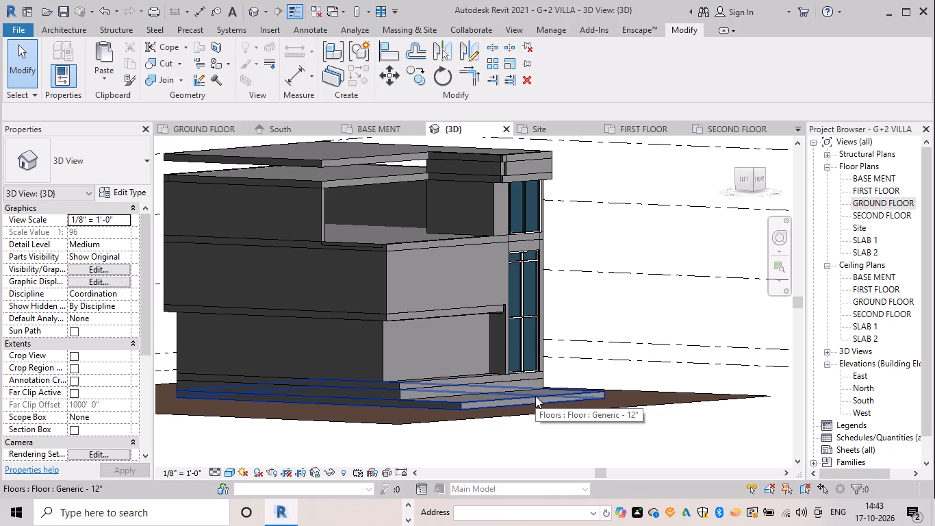
pyautogui.scroll(-2, 535, 390)
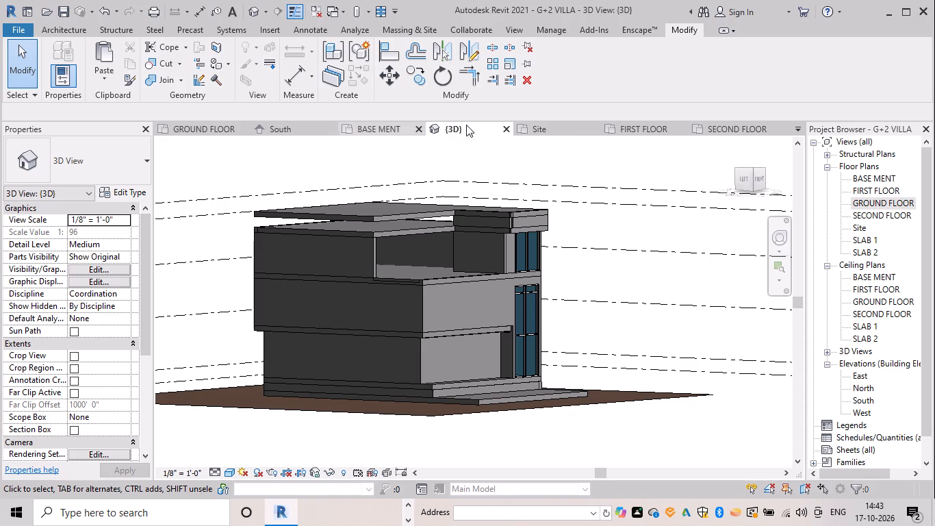
pyautogui.click(187, 130)
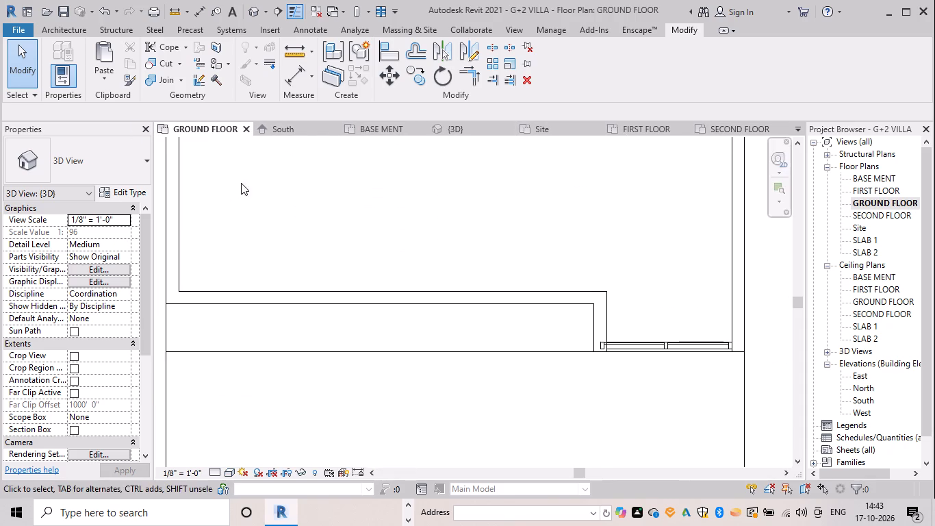
pyautogui.moveTo(487, 46); pyautogui.dragTo(486, 62)
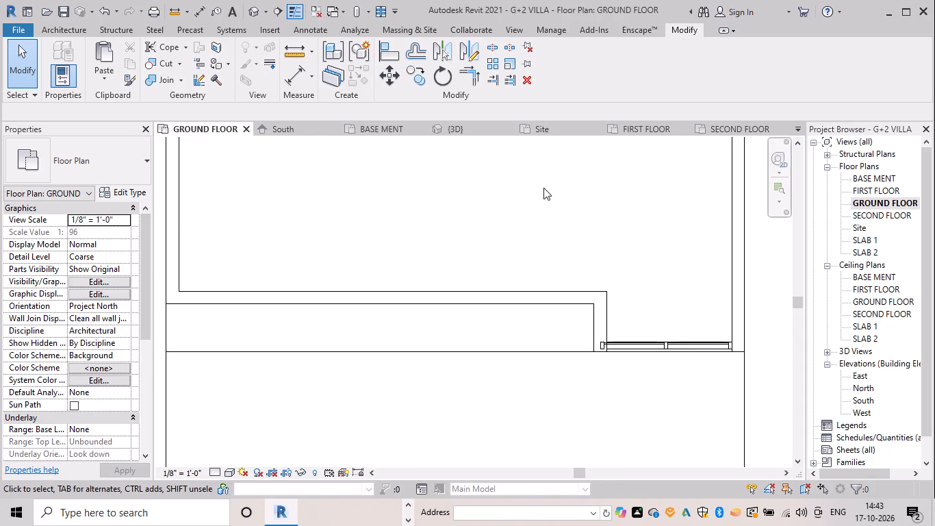
pyautogui.press('Escape')
pyautogui.press('Escape')
pyautogui.press('Escape')
pyautogui.tripleClick(487, 51)
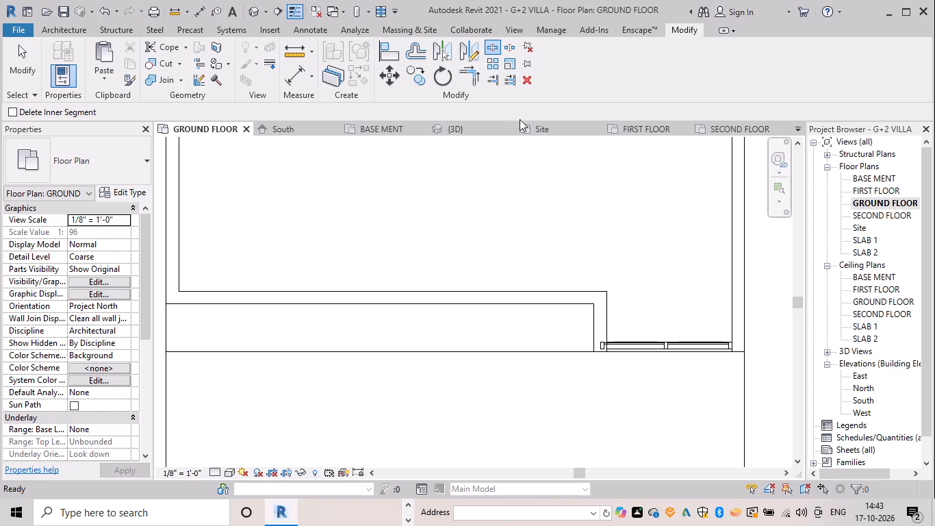
pyautogui.click(590, 289)
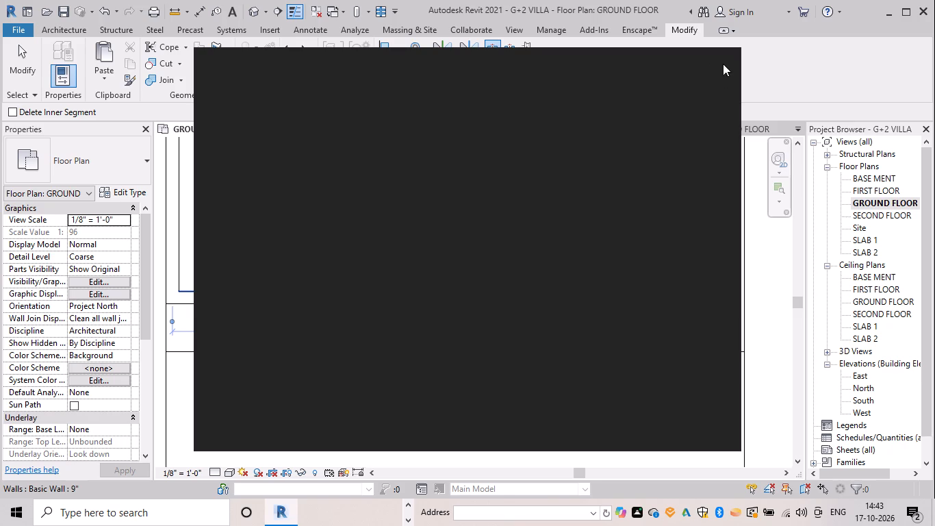
pyautogui.click(711, 61)
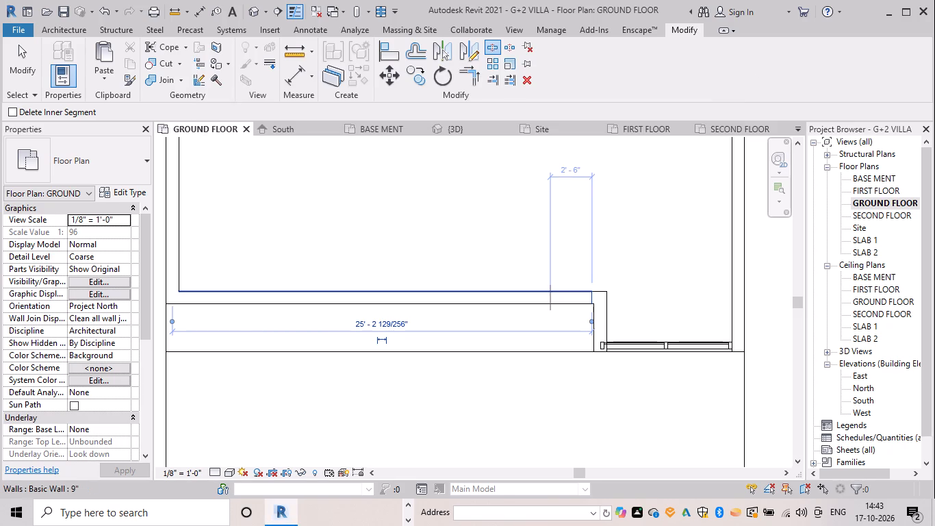
pyautogui.click(539, 290)
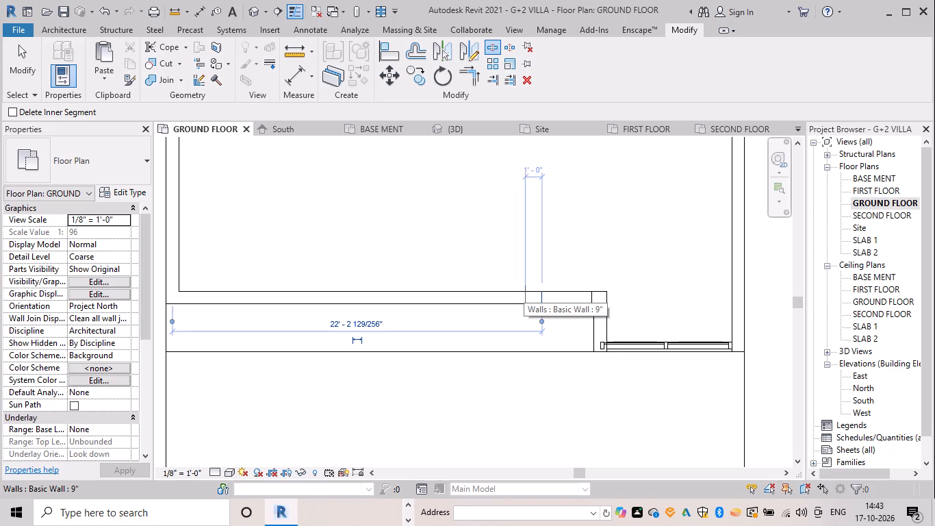
pyautogui.click(524, 295)
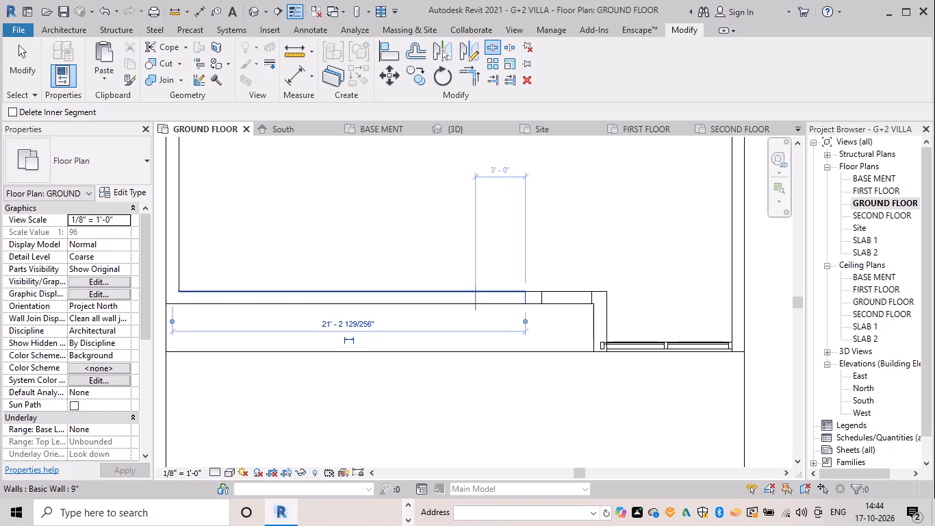
pyautogui.click(476, 289)
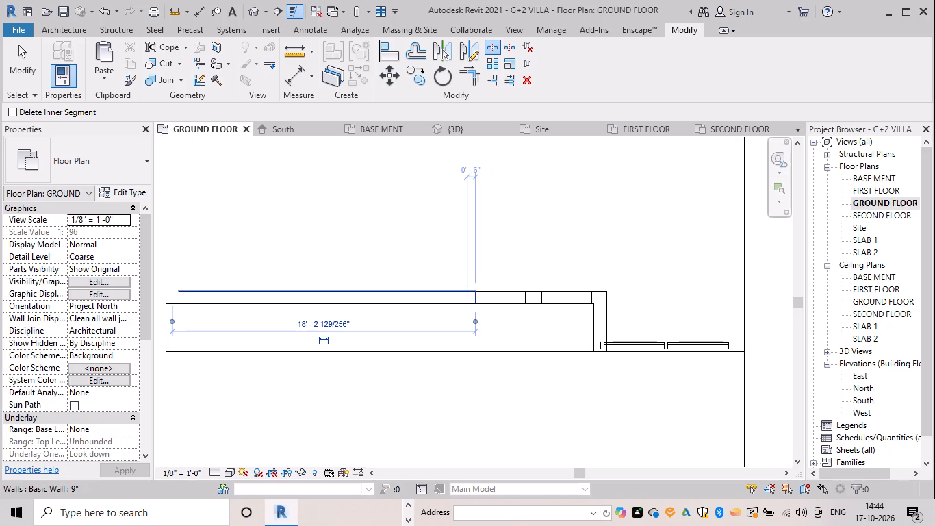
pyautogui.click(465, 289)
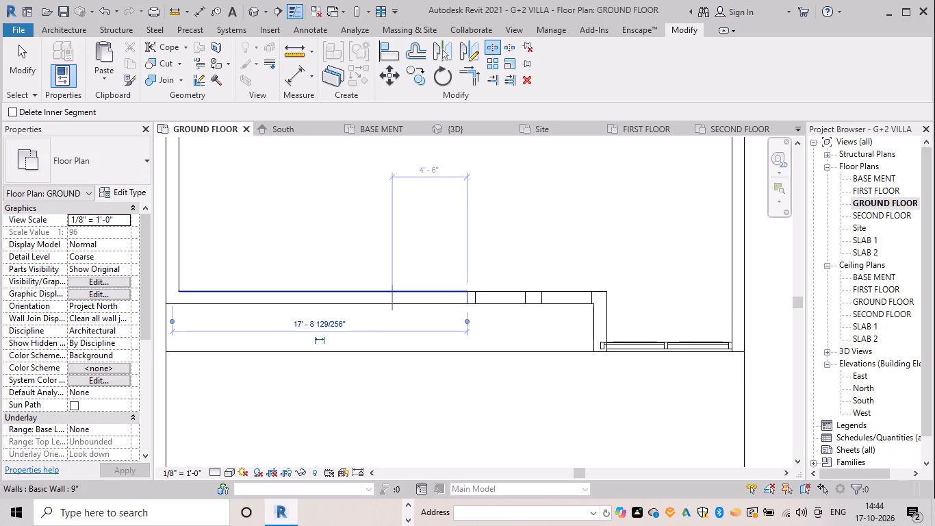
pyautogui.click(391, 291)
pyautogui.press('Escape')
pyautogui.press('Escape')
pyautogui.press('Escape')
pyautogui.press('Escape')
# Delete the 4'-6" segment and the two 3'-0" segments of the split wall, leaving two short piers between the openings.
pyautogui.click(441, 306)
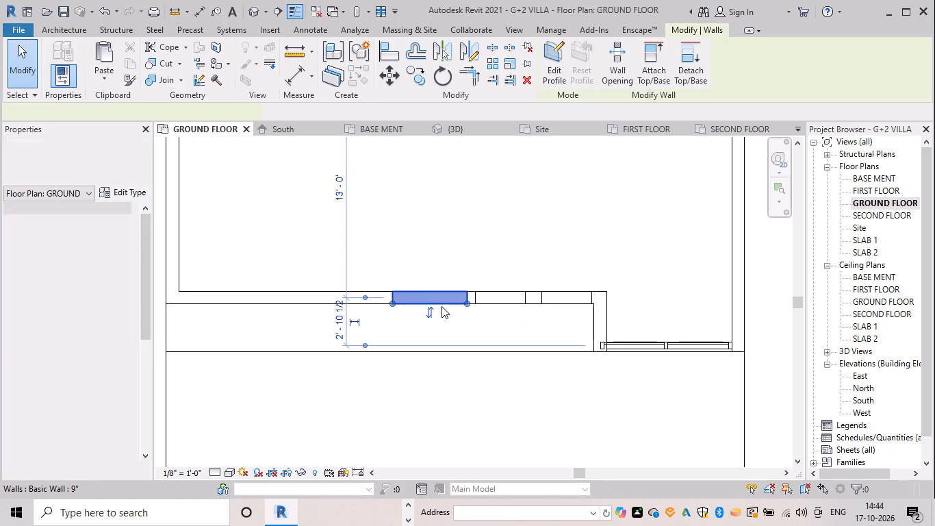
pyautogui.press('Delete')
pyautogui.click(516, 299)
pyautogui.press('Delete')
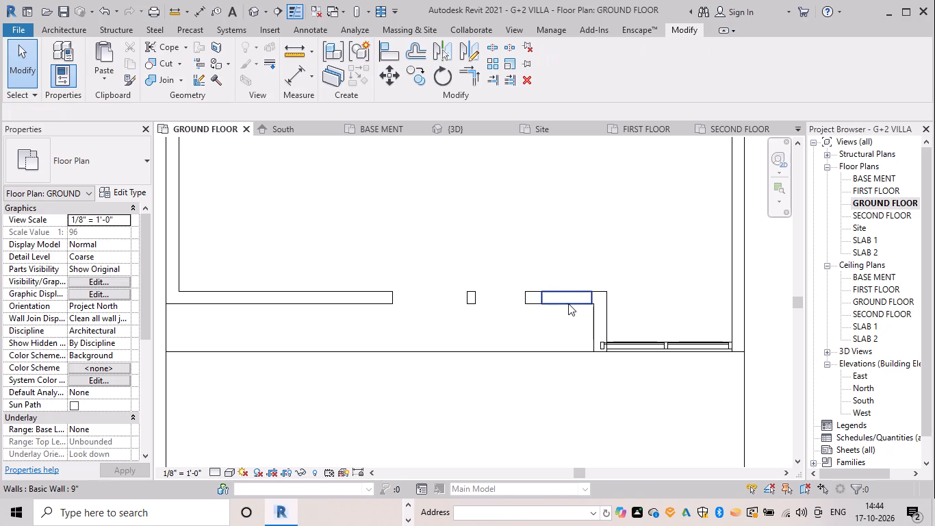
pyautogui.click(568, 303)
pyautogui.press('Delete')
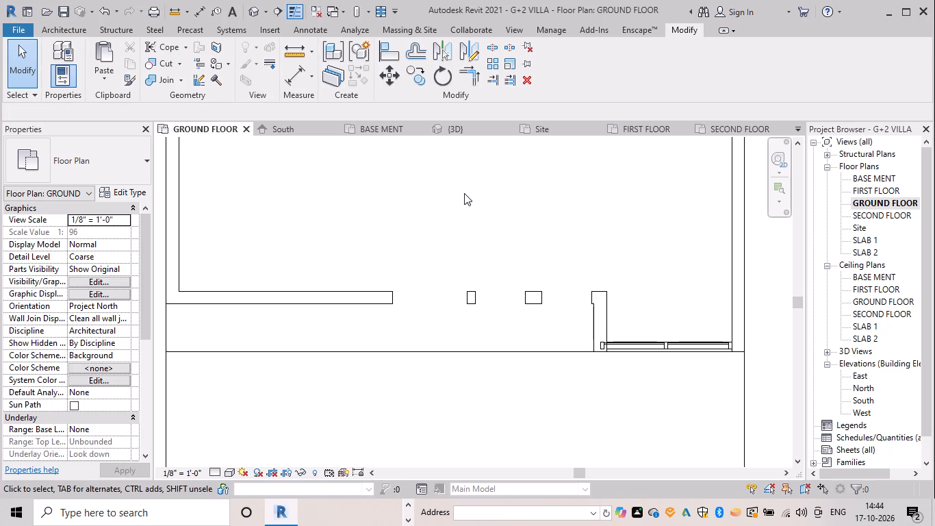
# Place Storefront curtain walls, 8'-8" high, centred in the 4'-6" opening and the two 3'-0" openings of the split ground-floor wall.
pyautogui.click(463, 129)
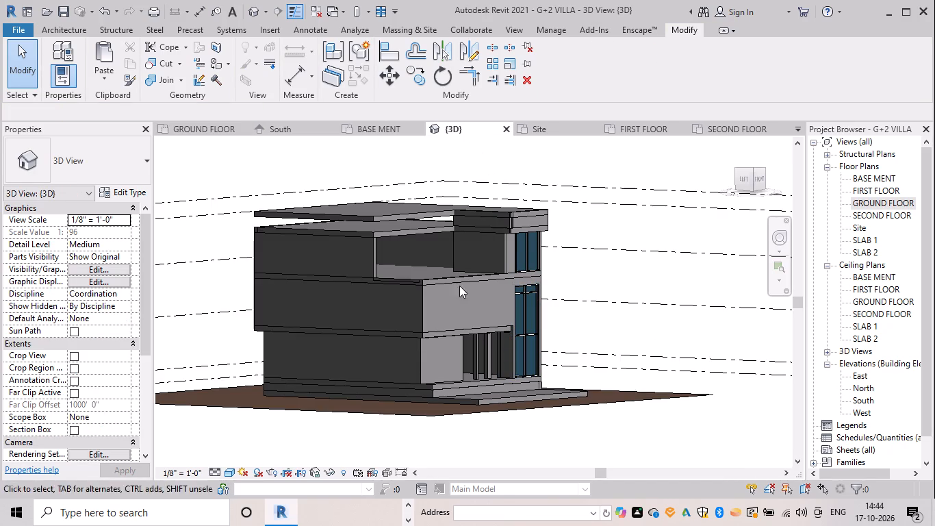
pyautogui.click(226, 128)
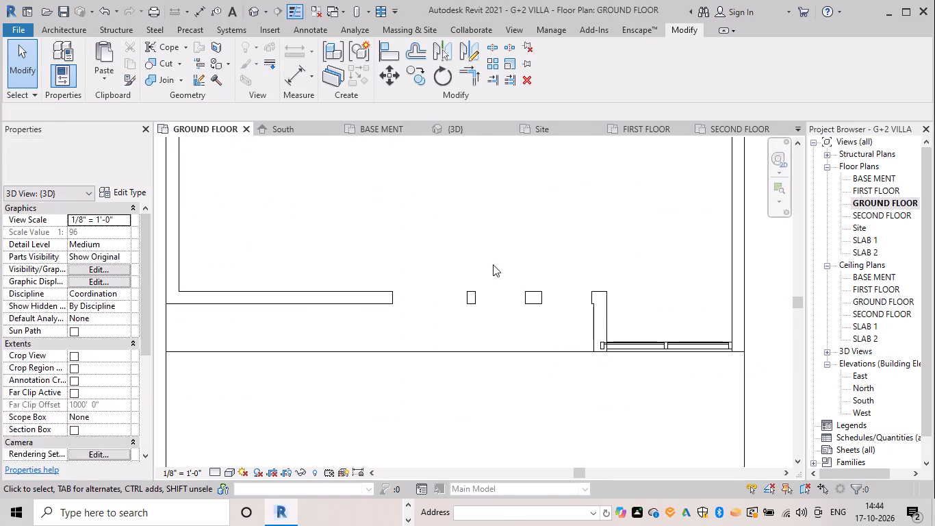
pyautogui.write('WA')
pyautogui.scroll(-4, 114, 175)
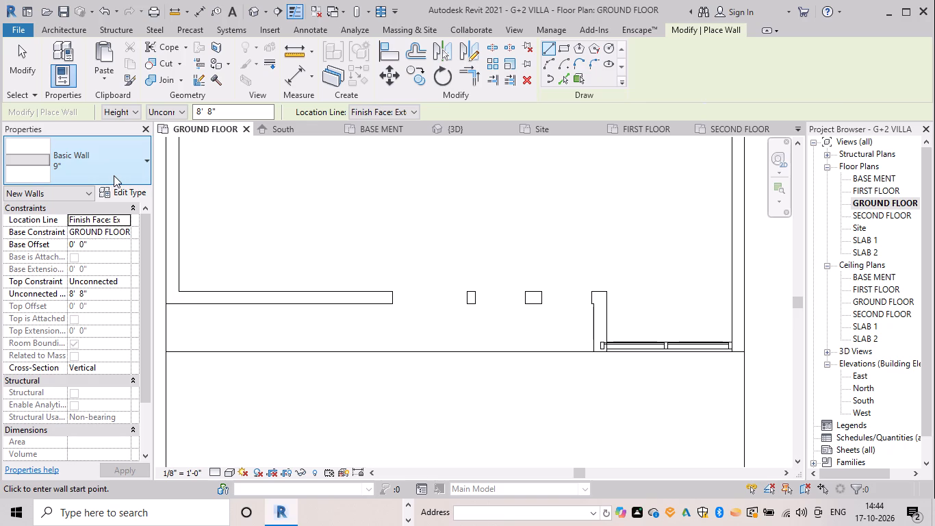
pyautogui.click(114, 175)
pyautogui.scroll(-20, 117, 186)
pyautogui.scroll(-13, 117, 186)
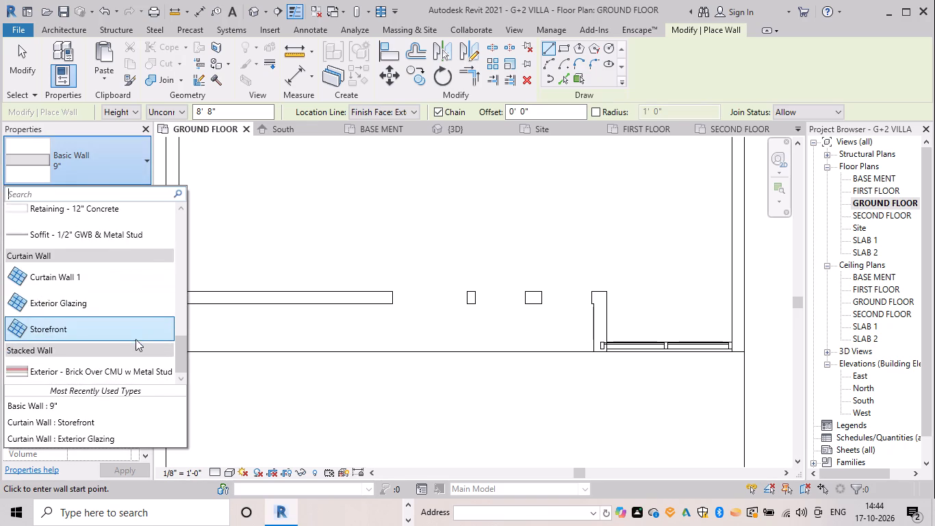
pyautogui.click(131, 322)
pyautogui.scroll(5, 398, 291)
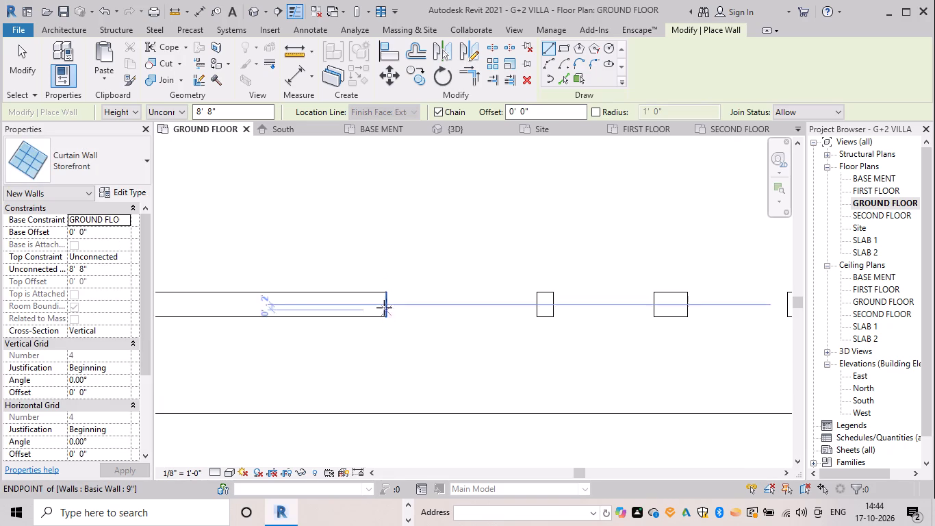
pyautogui.click(385, 303)
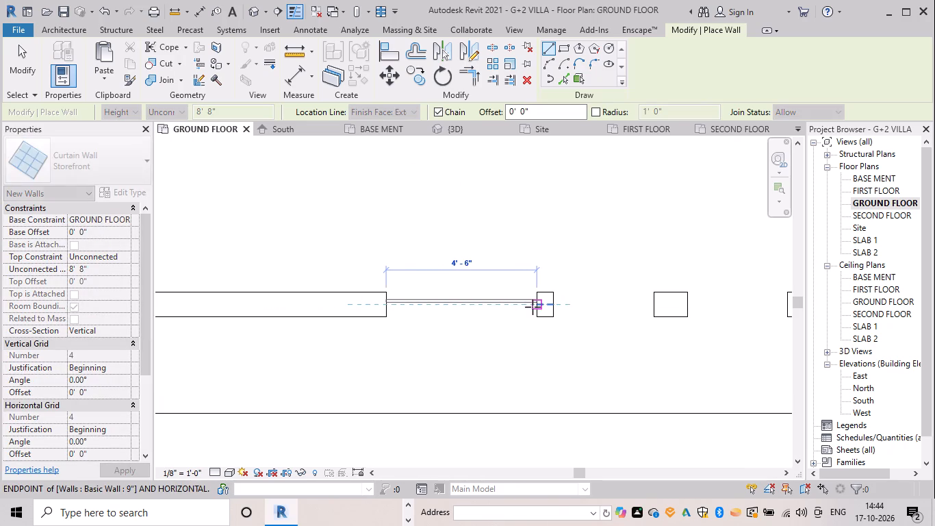
pyautogui.click(533, 307)
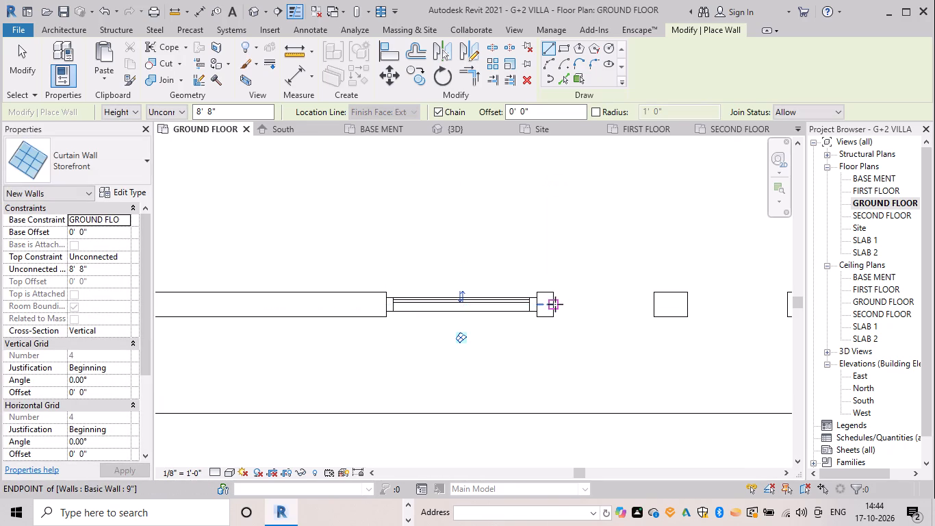
pyautogui.click(555, 304)
pyautogui.click(654, 303)
pyautogui.moveTo(685, 309); pyautogui.dragTo(672, 309, button='middle')
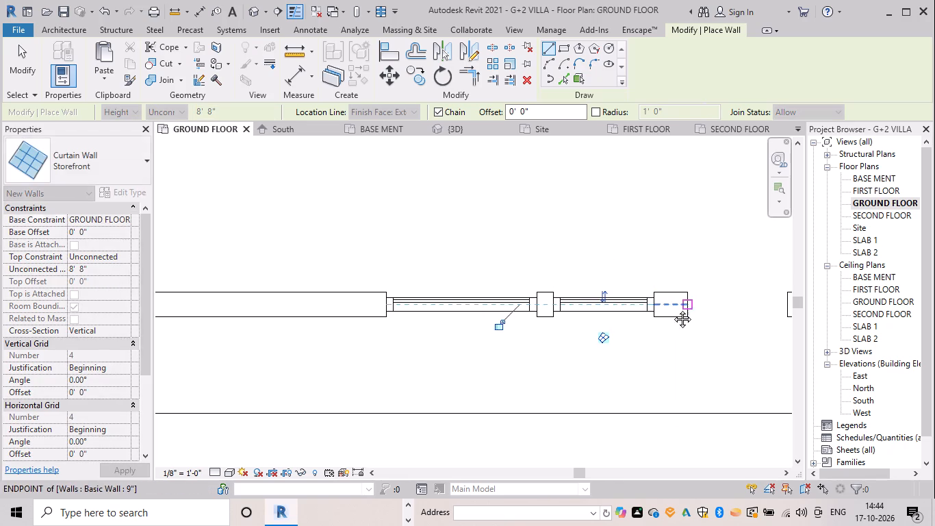
pyautogui.moveTo(672, 309); pyautogui.dragTo(465, 308, button='middle')
pyautogui.moveTo(470, 303); pyautogui.dragTo(478, 304)
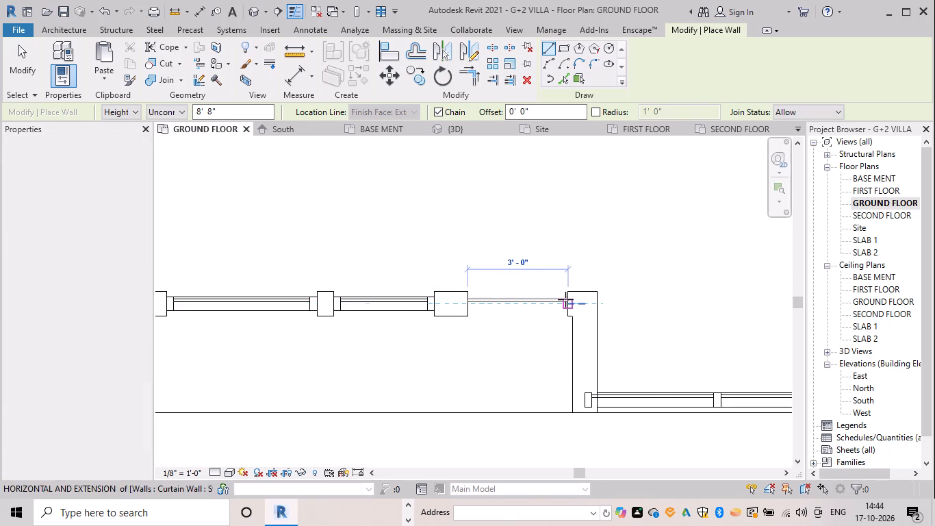
pyautogui.click(566, 299)
pyautogui.press('Escape')
pyautogui.press('Escape')
pyautogui.press('Escape')
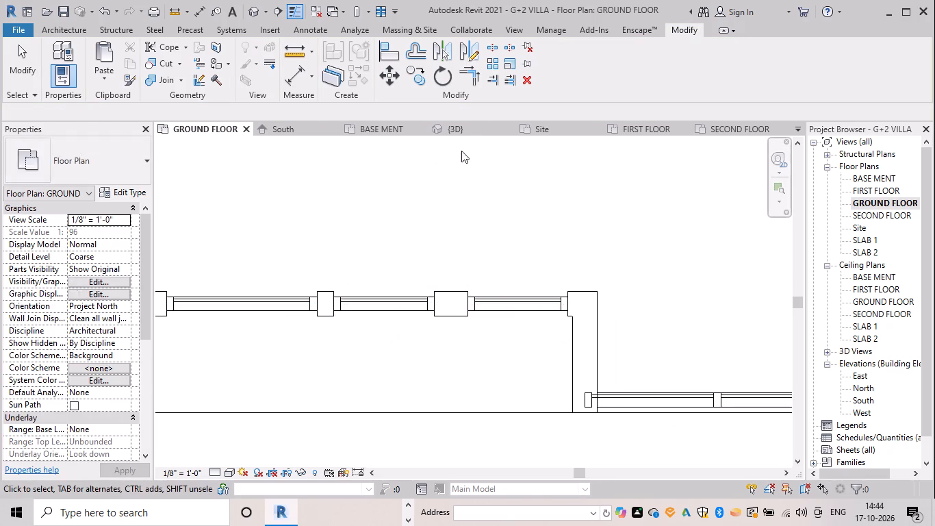
# Examine the front facade in the 3D view, checking the new Storefront glazing, the piers and the plinth from several angles.
pyautogui.click(469, 136)
pyautogui.click(469, 130)
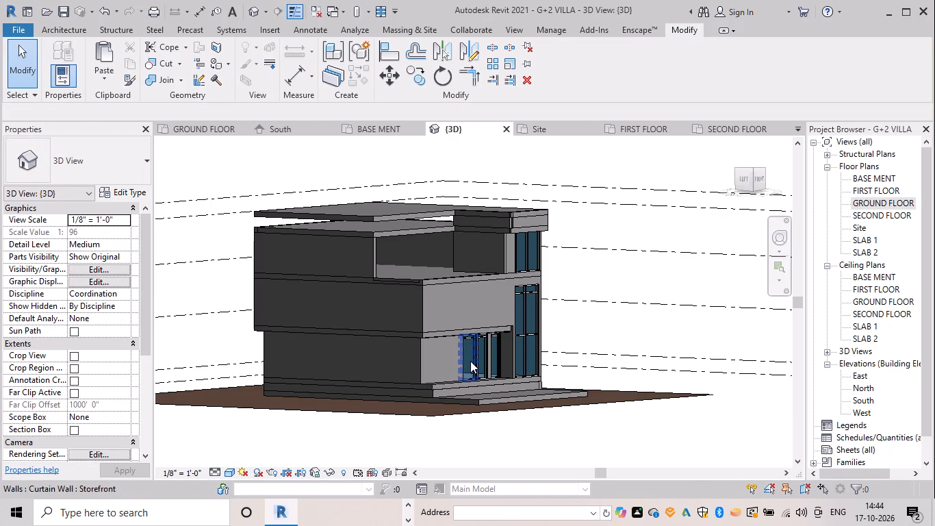
pyautogui.click(470, 361)
pyautogui.keyDown('shift'); pyautogui.moveTo(505, 360); pyautogui.dragTo(486, 354, button='middle'); pyautogui.keyUp('shift')
pyautogui.press('Escape')
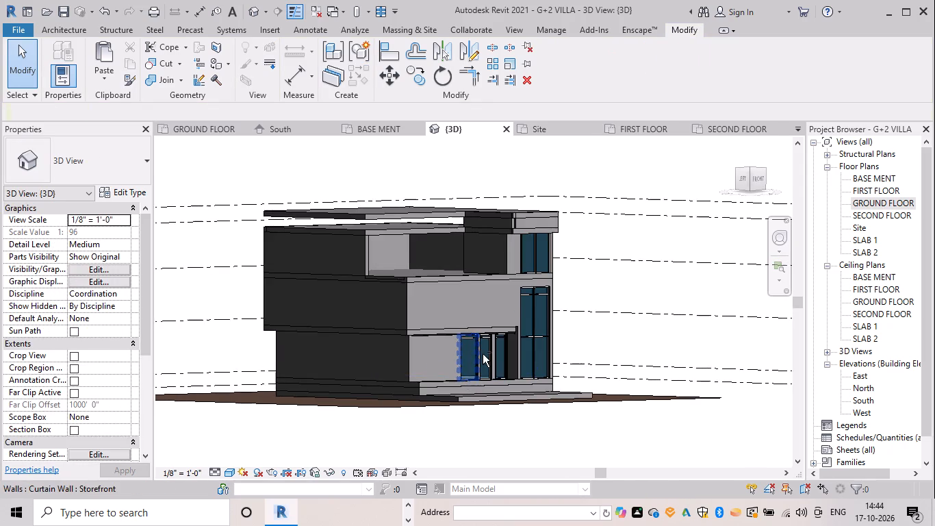
pyautogui.keyDown('shift'); pyautogui.scroll(1, 483, 354); pyautogui.keyUp('shift')
pyautogui.keyDown('shift'); pyautogui.moveTo(483, 354); pyautogui.dragTo(459, 351, button='middle'); pyautogui.keyUp('shift')
pyautogui.scroll(4, 461, 351)
pyautogui.keyDown('shift'); pyautogui.moveTo(511, 364); pyautogui.dragTo(489, 399, button='middle'); pyautogui.keyUp('shift')
pyautogui.scroll(1, 489, 399)
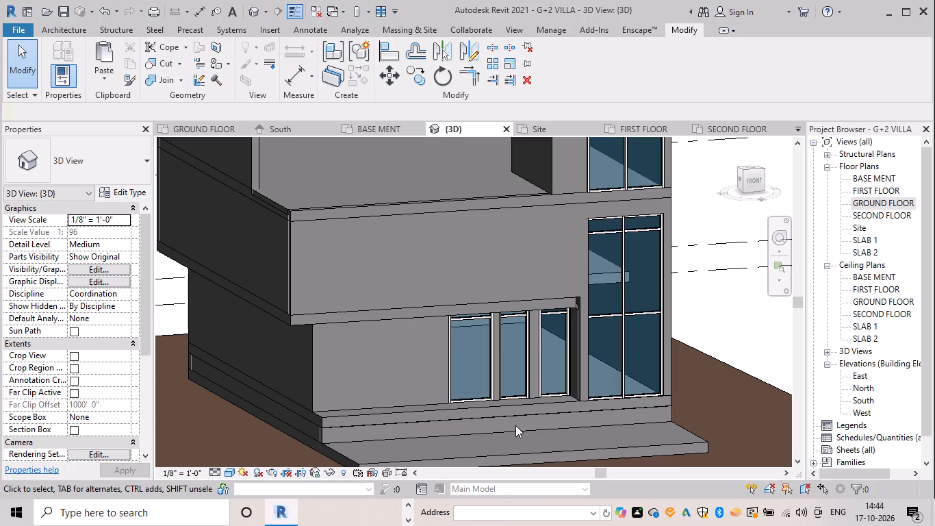
pyautogui.keyDown('shift'); pyautogui.moveTo(481, 357); pyautogui.dragTo(517, 346, button='middle'); pyautogui.keyUp('shift')
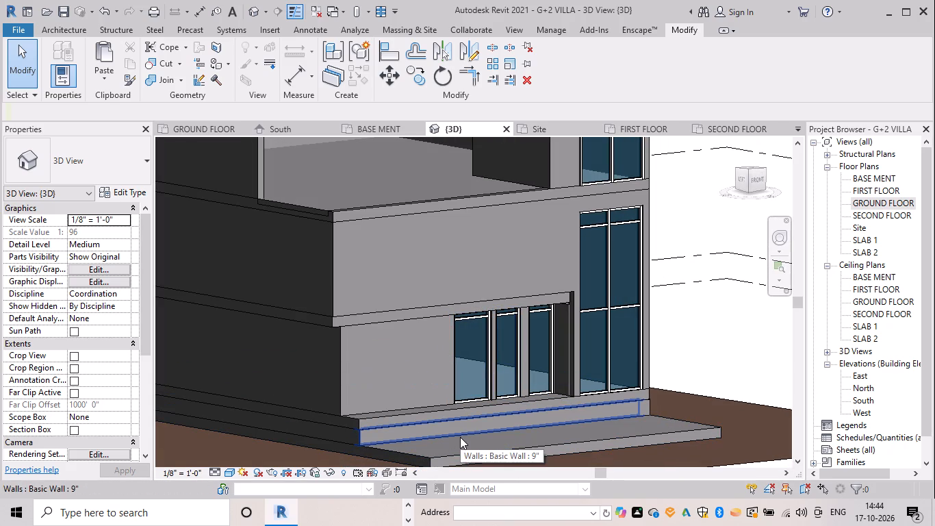
pyautogui.keyDown('shift'); pyautogui.moveTo(478, 429); pyautogui.dragTo(472, 433, button='middle'); pyautogui.keyUp('shift')
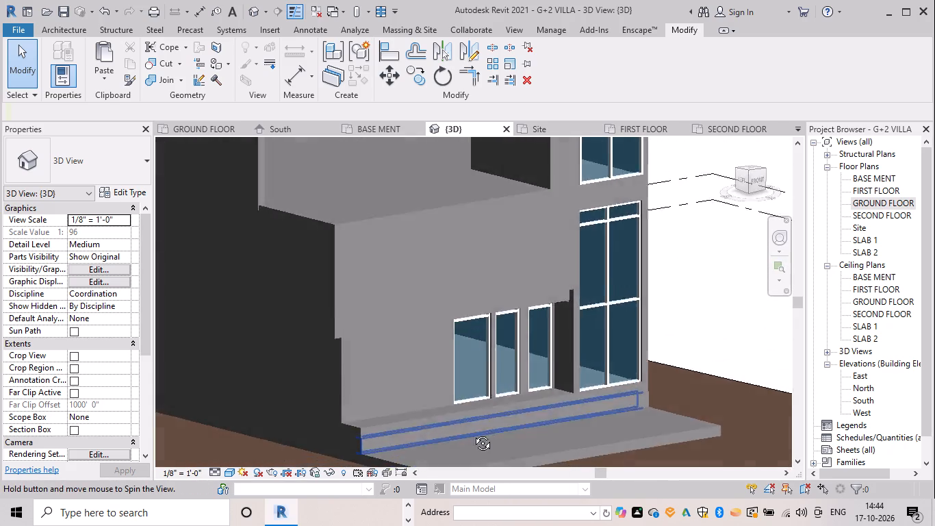
pyautogui.keyDown('shift'); pyautogui.moveTo(472, 433); pyautogui.dragTo(459, 424, button='middle'); pyautogui.keyUp('shift')
pyautogui.scroll(-2, 470, 438)
pyautogui.moveTo(465, 427); pyautogui.dragTo(448, 359, button='middle')
pyautogui.keyDown('shift'); pyautogui.moveTo(509, 375); pyautogui.dragTo(409, 436, button='middle'); pyautogui.keyUp('shift')
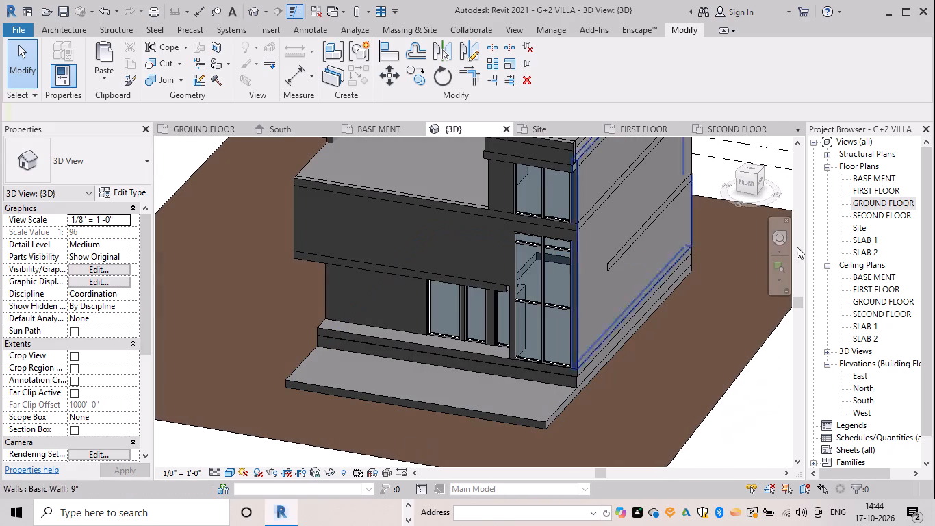
# Draw a straight 3'-0" wide stair with 3 risers from BASE MENT to GROUND FLOOR on the front slab, running north toward the plinth.
pyautogui.doubleClick(880, 176)
pyautogui.scroll(-3, 581, 361)
pyautogui.moveTo(580, 361); pyautogui.dragTo(591, 311, button='middle')
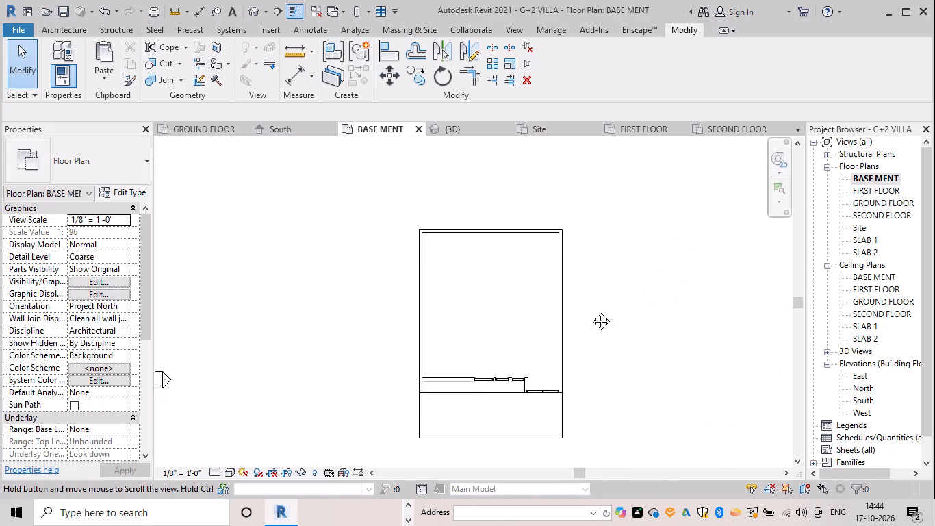
pyautogui.moveTo(591, 311); pyautogui.dragTo(595, 293, button='middle')
pyautogui.scroll(2, 492, 336)
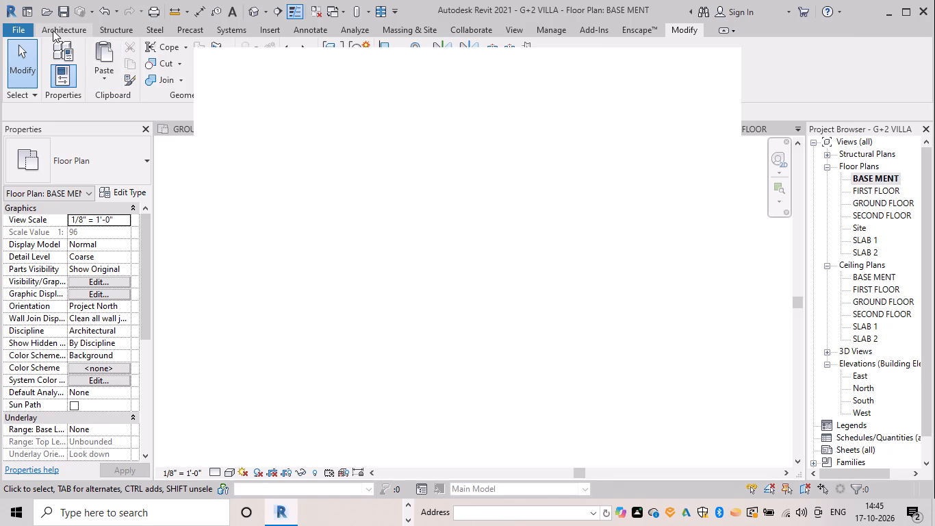
pyautogui.click(68, 28)
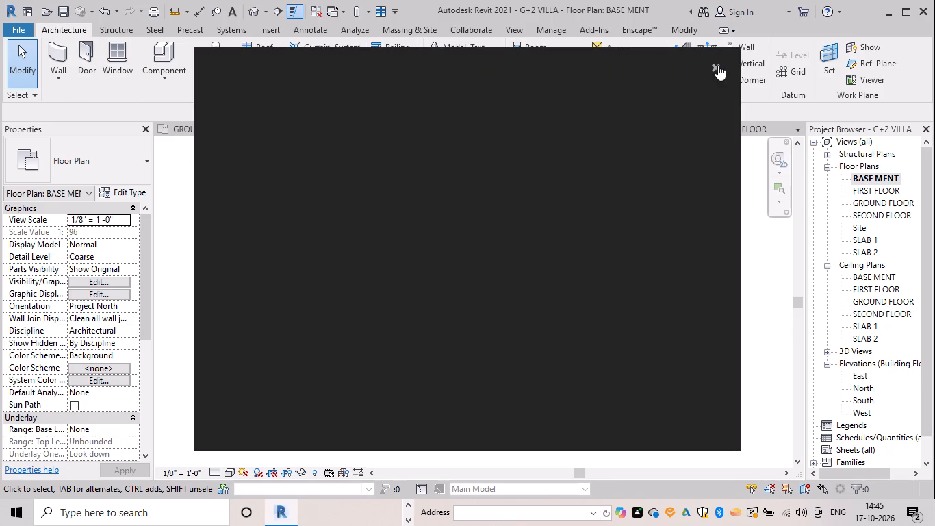
pyautogui.click(717, 60)
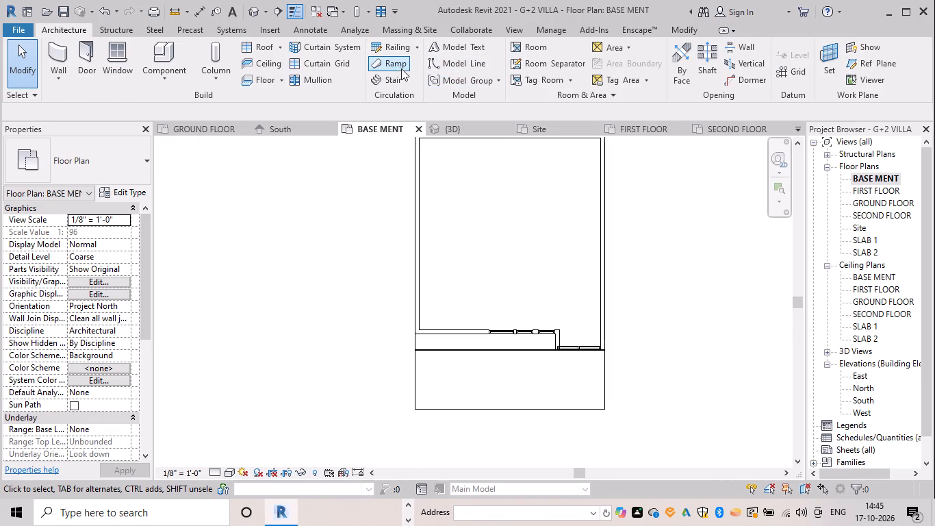
pyautogui.click(389, 83)
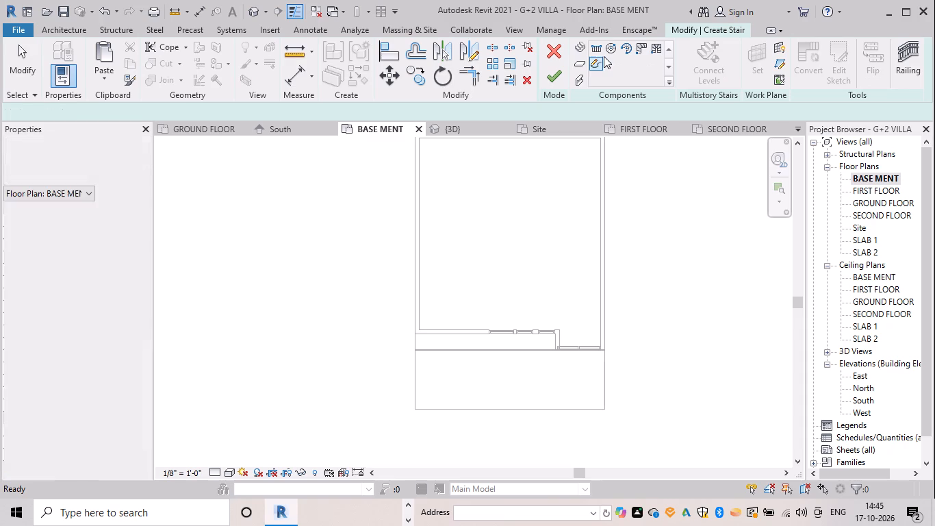
pyautogui.click(598, 45)
pyautogui.click(570, 41)
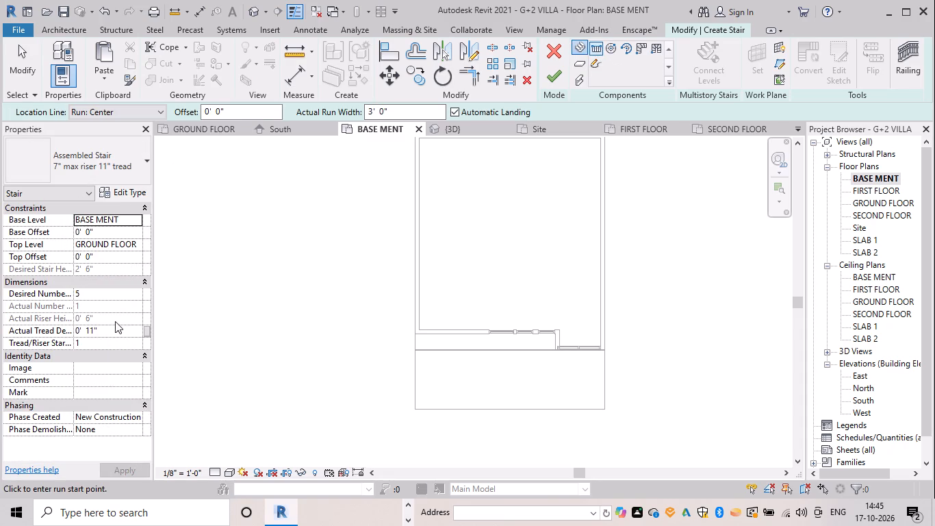
pyautogui.click(110, 297)
pyautogui.press('BackSpace')
pyautogui.write("3'")
pyautogui.press('BackSpace')
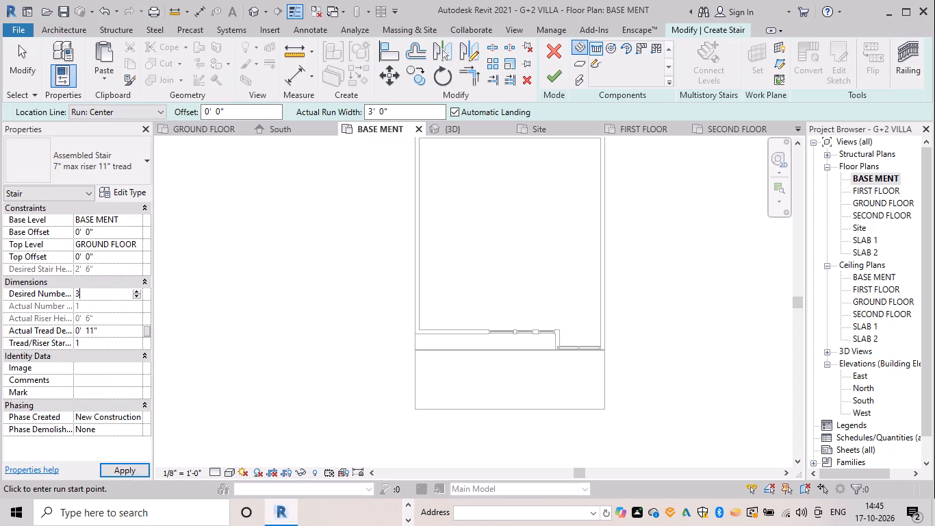
pyautogui.press('Return')
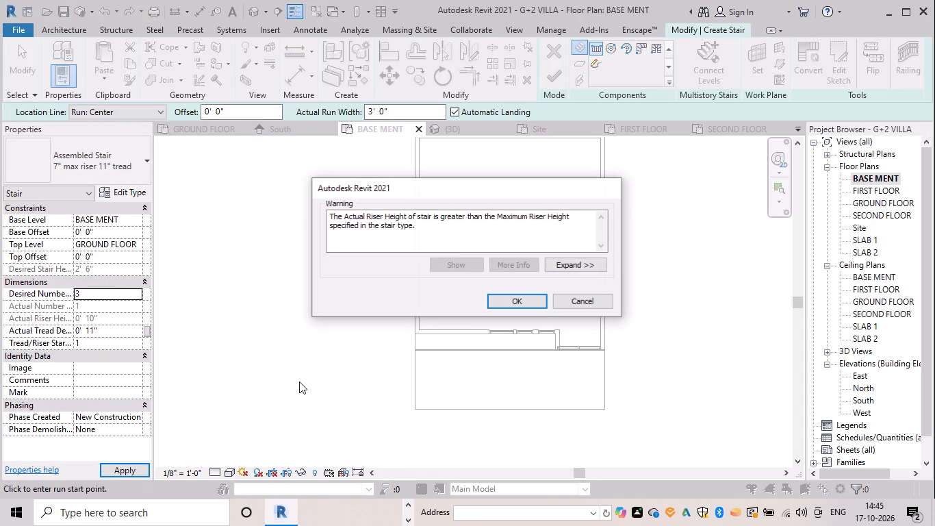
pyautogui.click(513, 299)
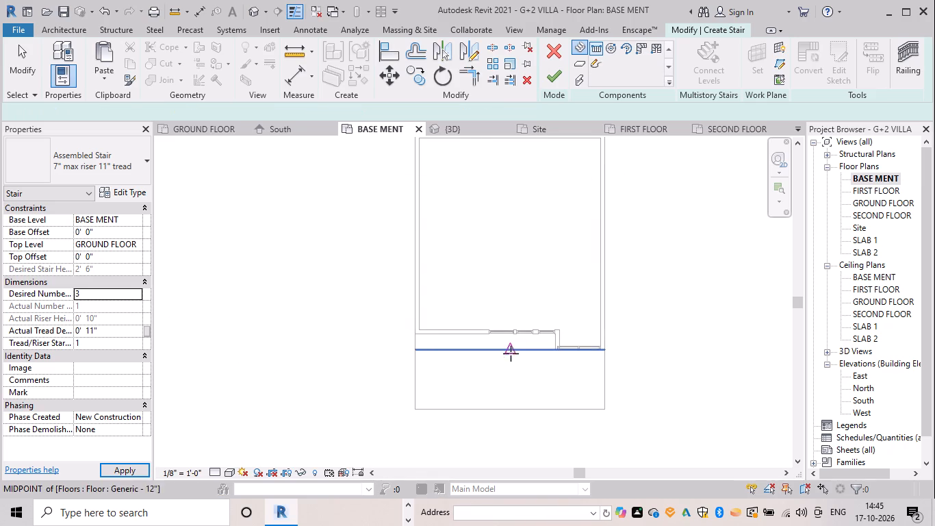
pyautogui.click(492, 375)
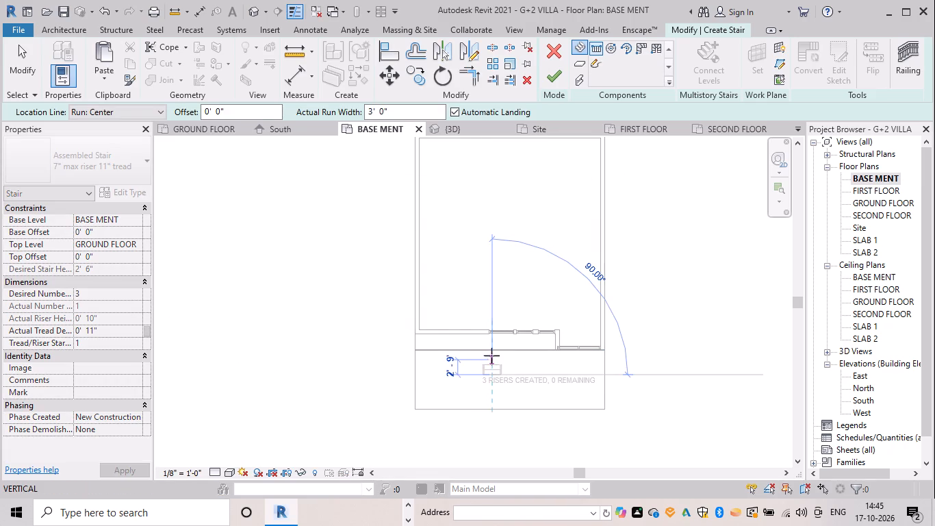
pyautogui.click(492, 342)
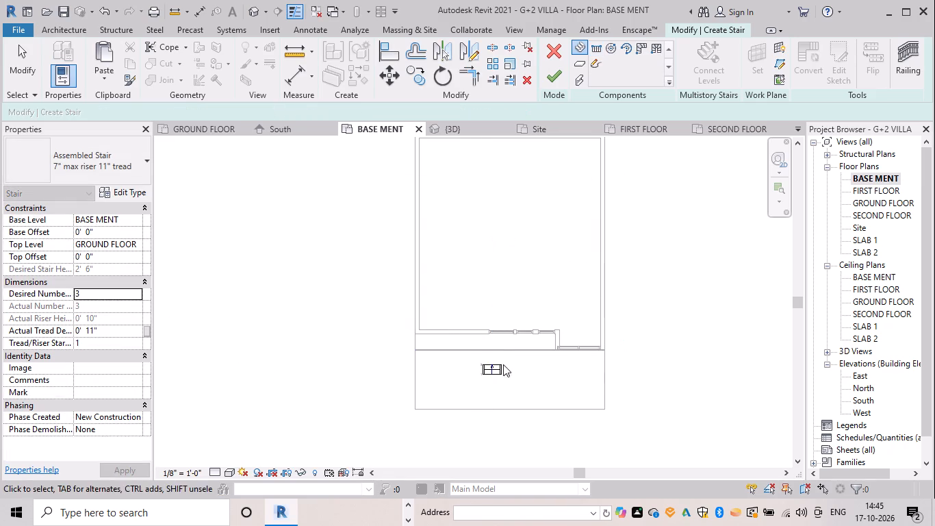
pyautogui.scroll(4, 496, 375)
pyautogui.press('Escape')
pyautogui.press('Escape')
# Nudge the whole stair east toward the glazed openings and slightly north toward the plinth edge.
pyautogui.moveTo(522, 403); pyautogui.dragTo(449, 341)
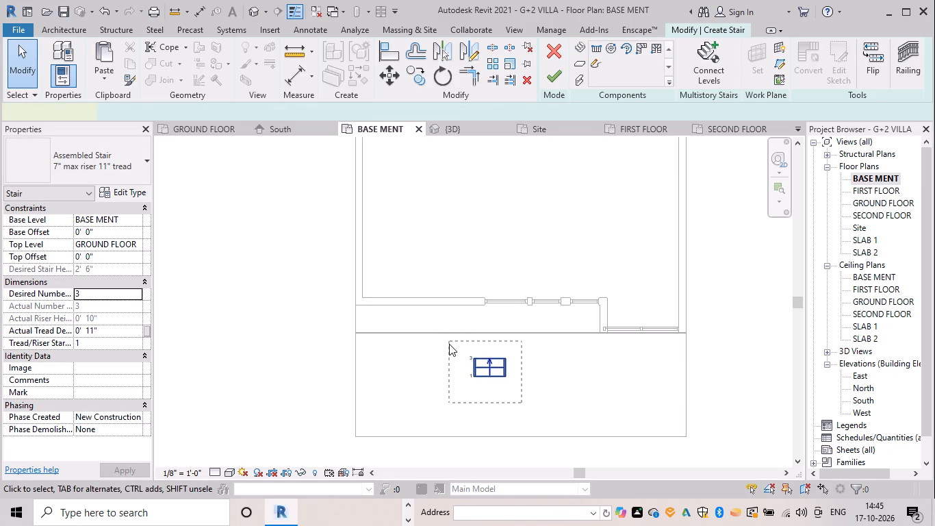
pyautogui.press('Right')
pyautogui.press('Right')
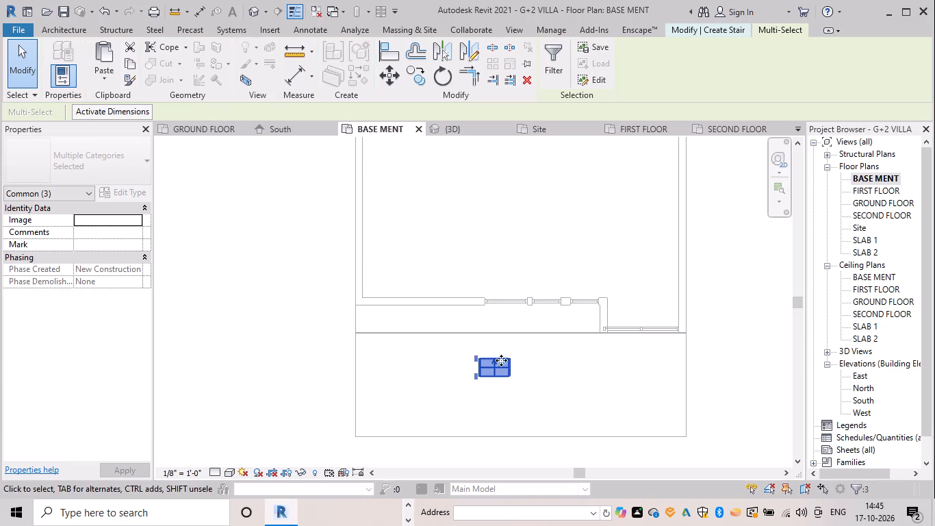
pyautogui.press('Right')
pyautogui.press('Right')
pyautogui.press('Right')
pyautogui.press('Right')
pyautogui.press('Right')
pyautogui.press('Right')
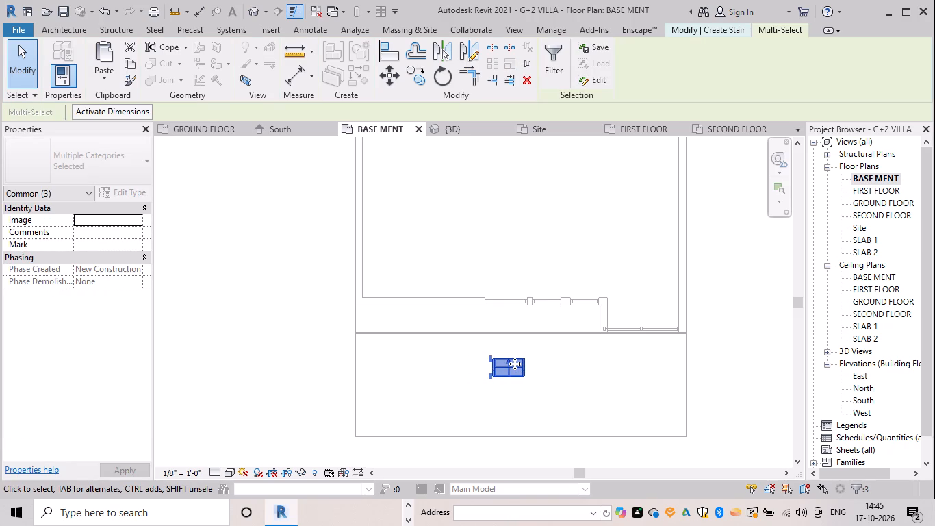
pyautogui.press('Up')
pyautogui.press('Up')
pyautogui.press('Up')
pyautogui.press('Up')
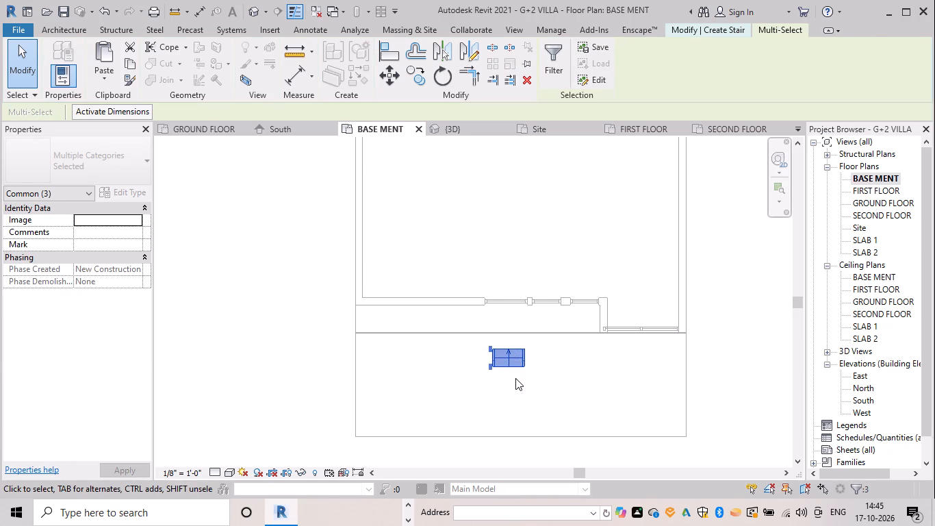
# Move the stair run north so that its top riser meets the plinth edge.
pyautogui.click(515, 378)
pyautogui.scroll(4, 517, 362)
pyautogui.click(507, 368)
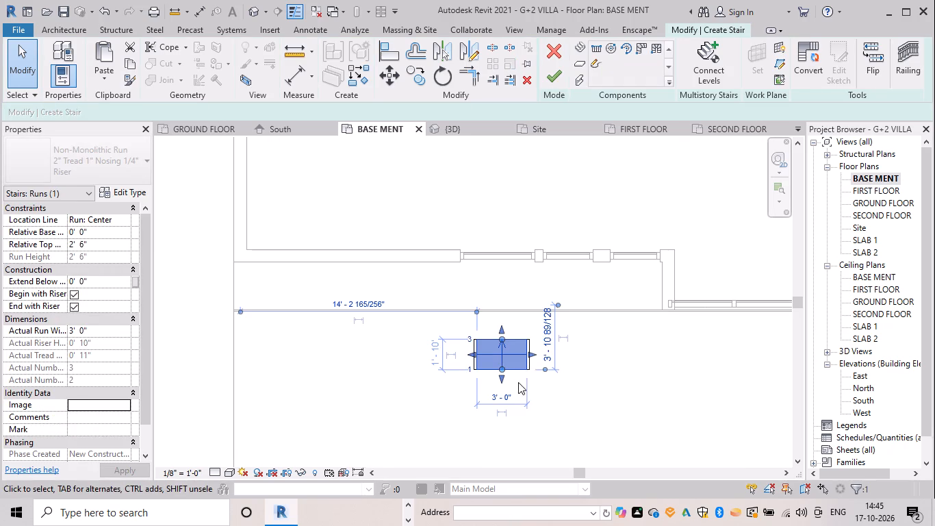
pyautogui.scroll(4, 512, 334)
pyautogui.moveTo(493, 331); pyautogui.dragTo(498, 314)
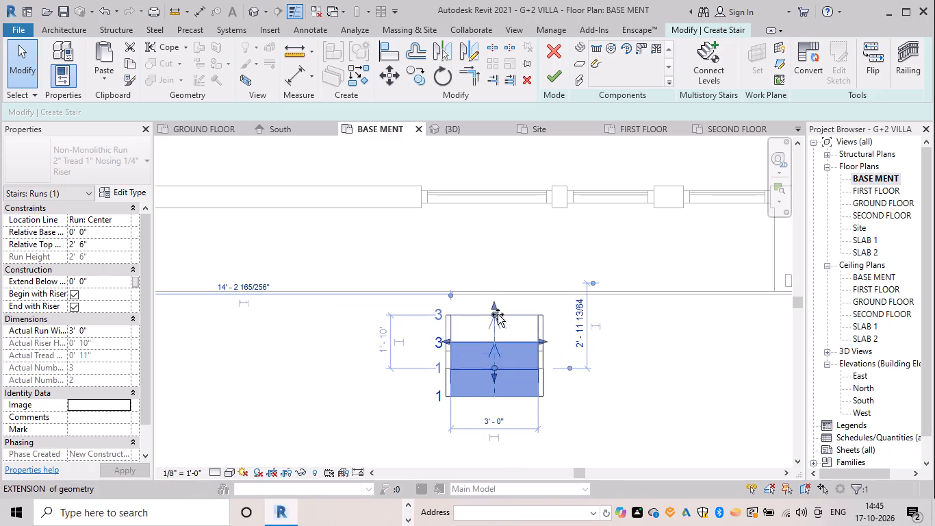
pyautogui.moveTo(498, 314); pyautogui.dragTo(498, 298)
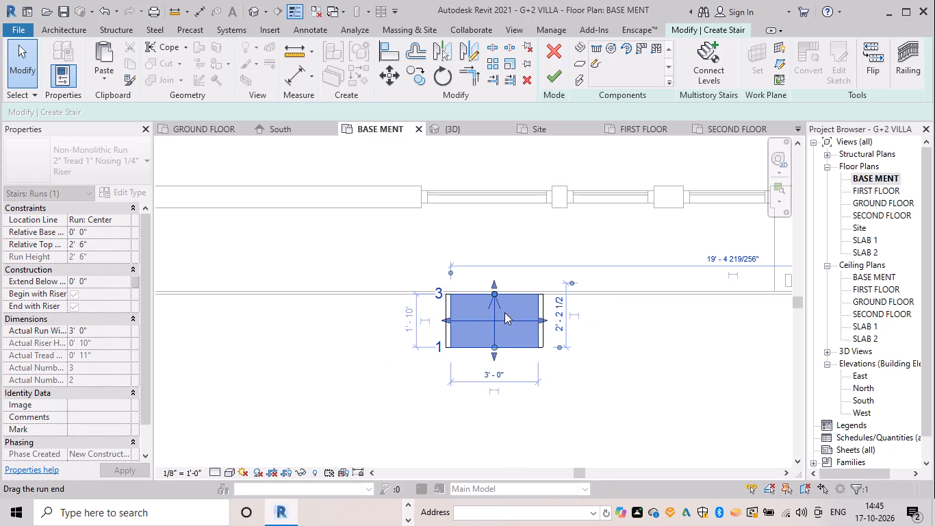
pyautogui.click(596, 383)
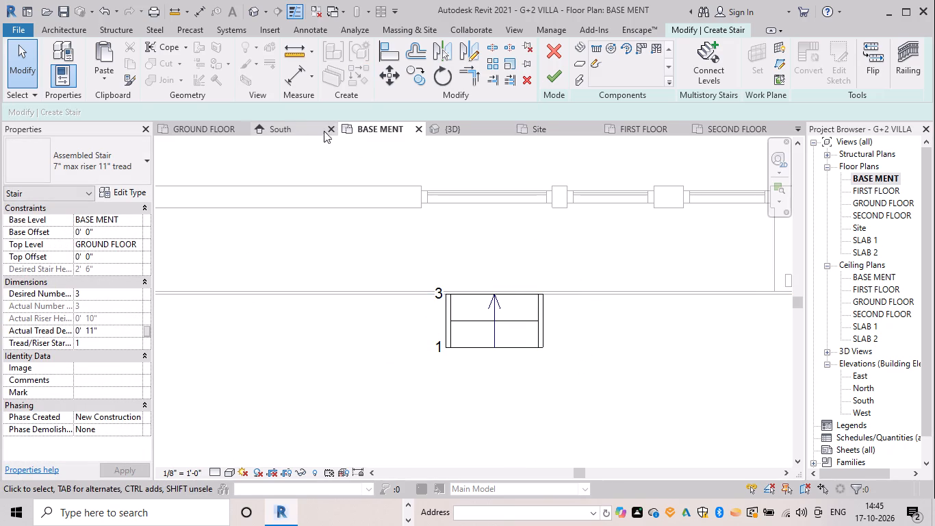
# Check the stair against the plinth in the 3D view and finish the stair sketch.
pyautogui.click(467, 132)
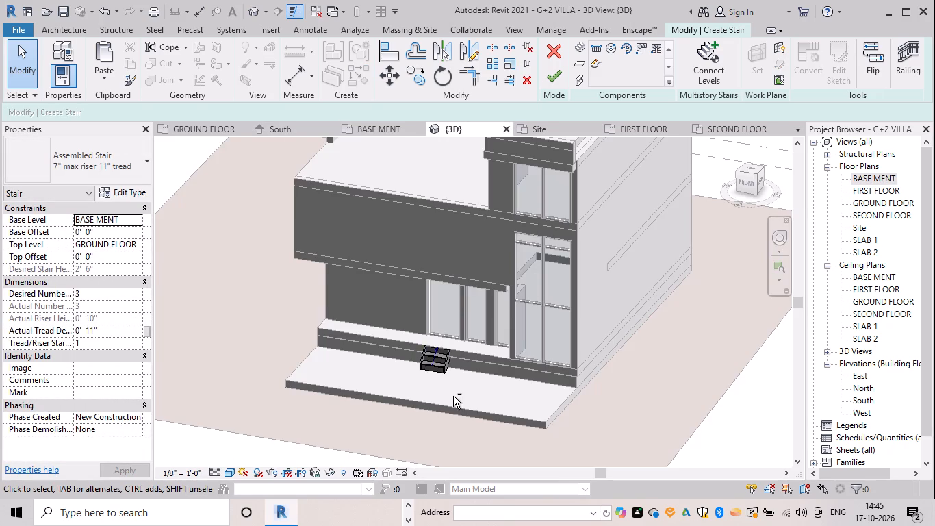
pyautogui.keyDown('shift'); pyautogui.moveTo(453, 396); pyautogui.dragTo(558, 374, button='middle'); pyautogui.keyUp('shift')
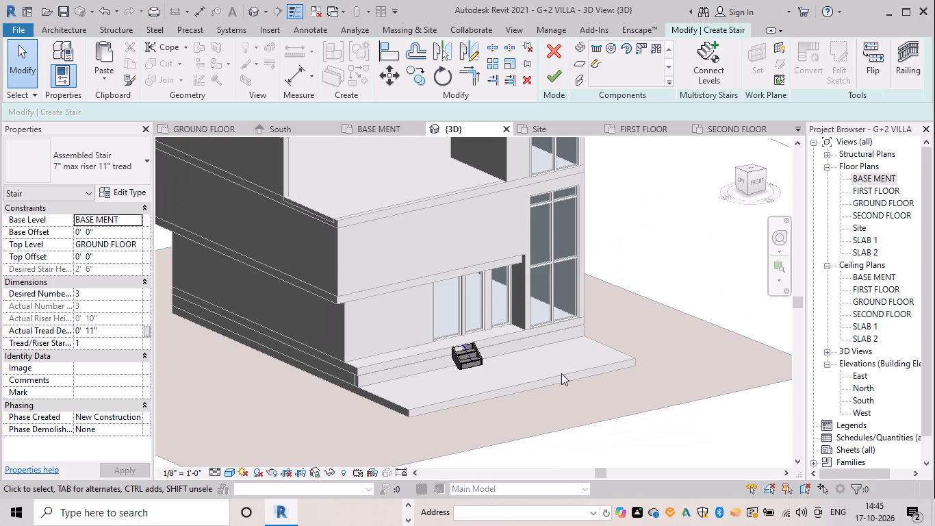
pyautogui.keyDown('shift'); pyautogui.moveTo(483, 371); pyautogui.dragTo(504, 362, button='middle'); pyautogui.keyUp('shift')
pyautogui.scroll(1, 450, 358)
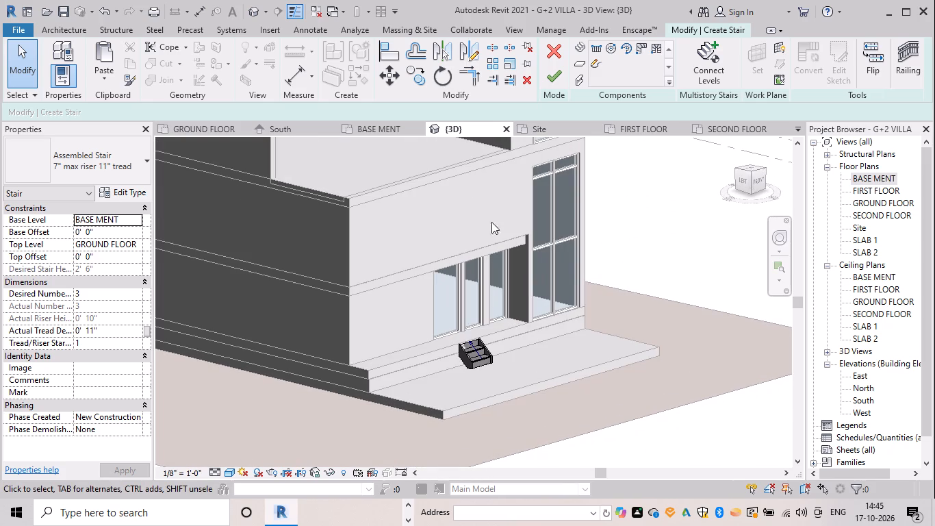
pyautogui.click(554, 86)
# Delete the two handrails along the sides of the new entrance stair.
pyautogui.scroll(4, 469, 360)
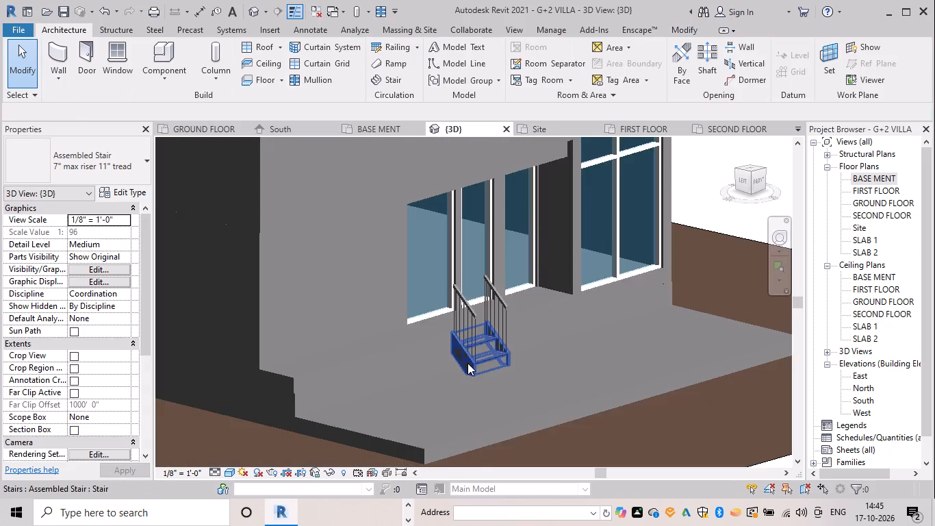
pyautogui.scroll(5, 465, 358)
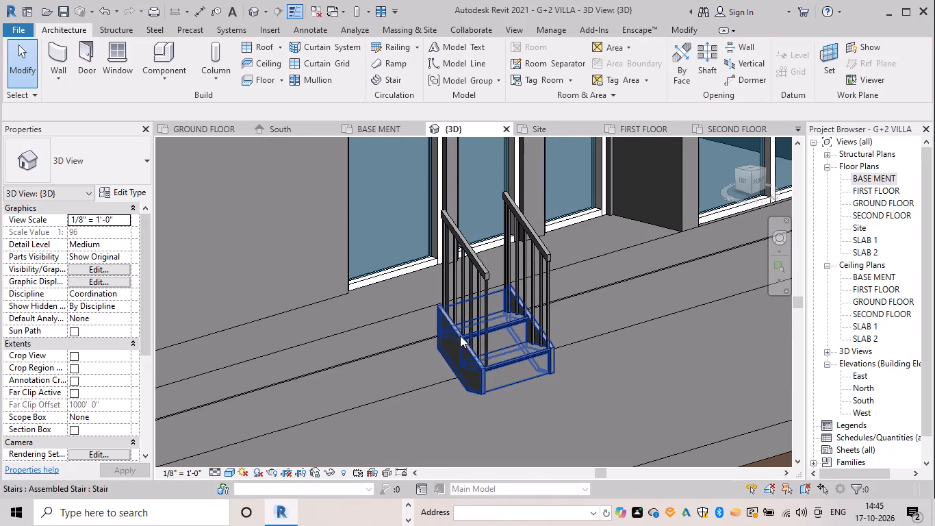
pyautogui.click(479, 265)
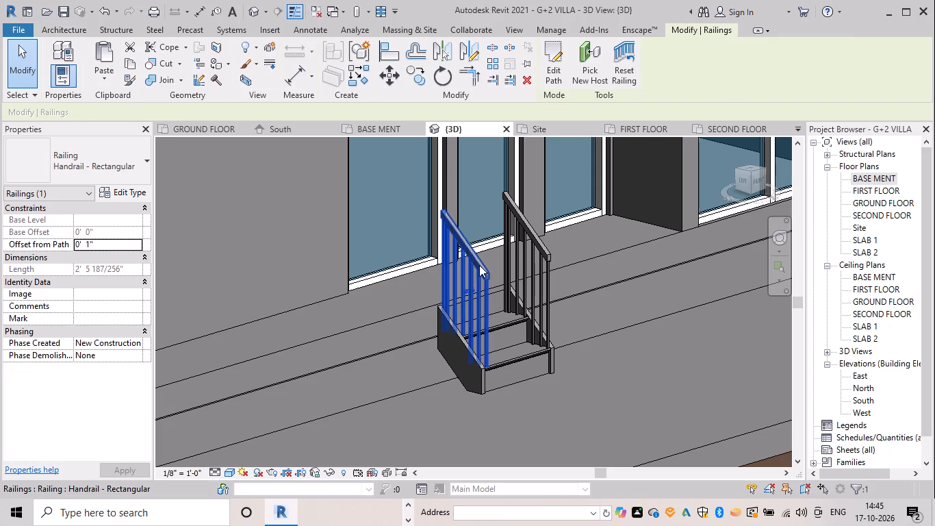
pyautogui.press('Delete')
pyautogui.click(530, 236)
pyautogui.press('Delete')
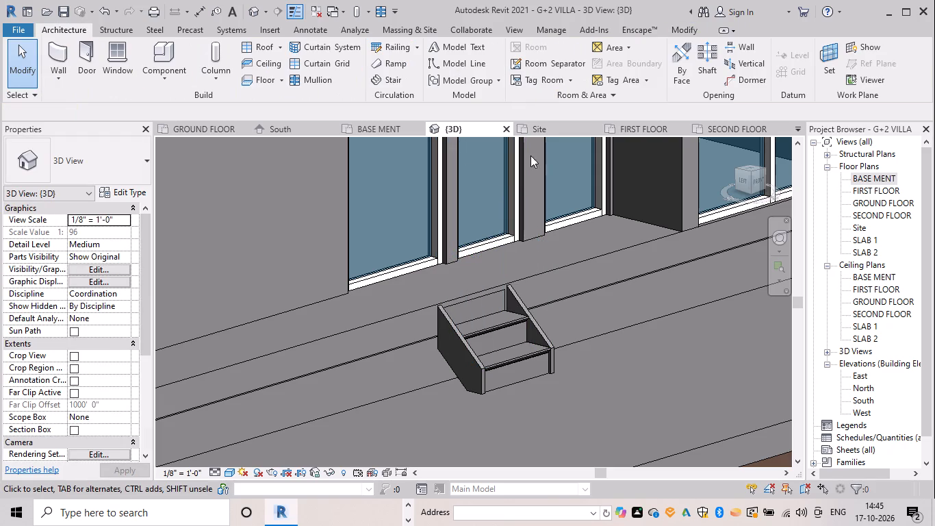
# In the BASE MENT plan, move the DN label clear of the entrance stair and delete the stair's direction annotation.
pyautogui.click(395, 127)
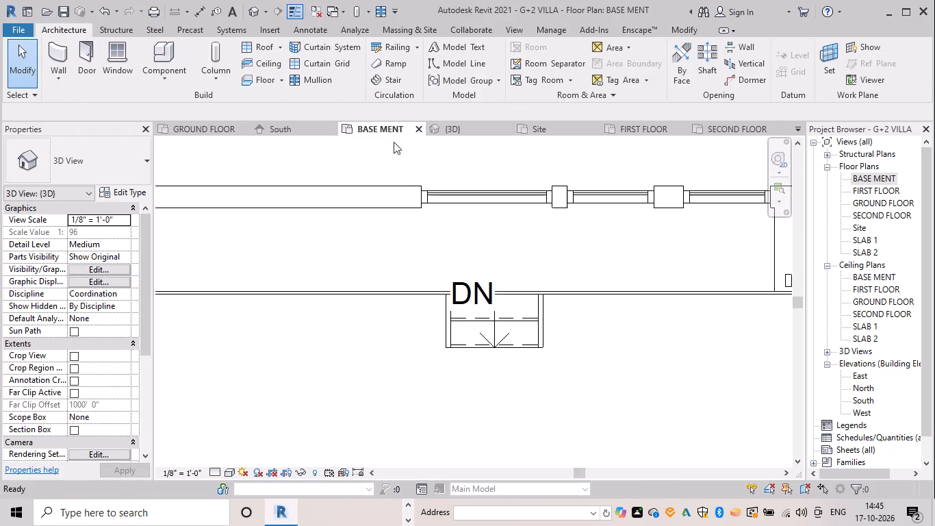
pyautogui.moveTo(517, 338); pyautogui.dragTo(562, 338)
pyautogui.click(547, 338)
pyautogui.moveTo(540, 339); pyautogui.dragTo(533, 347)
pyautogui.click(531, 349)
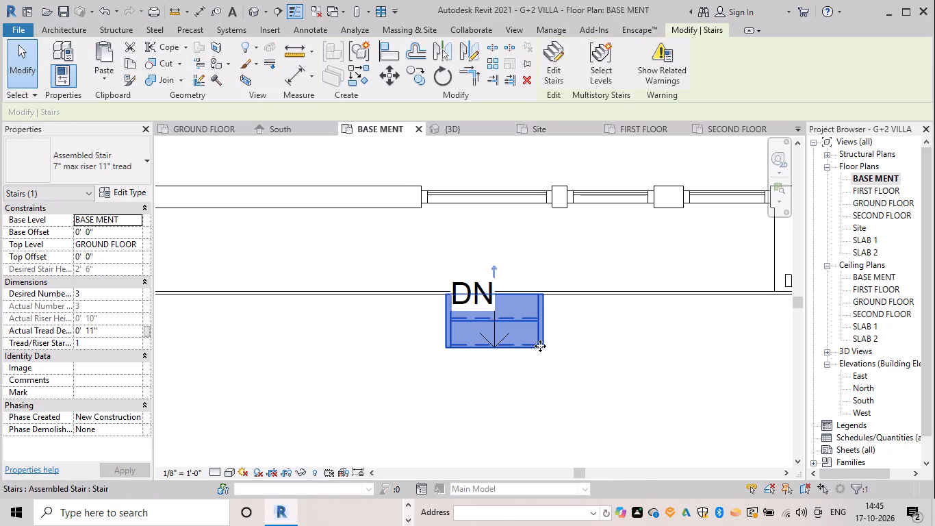
pyautogui.click(549, 348)
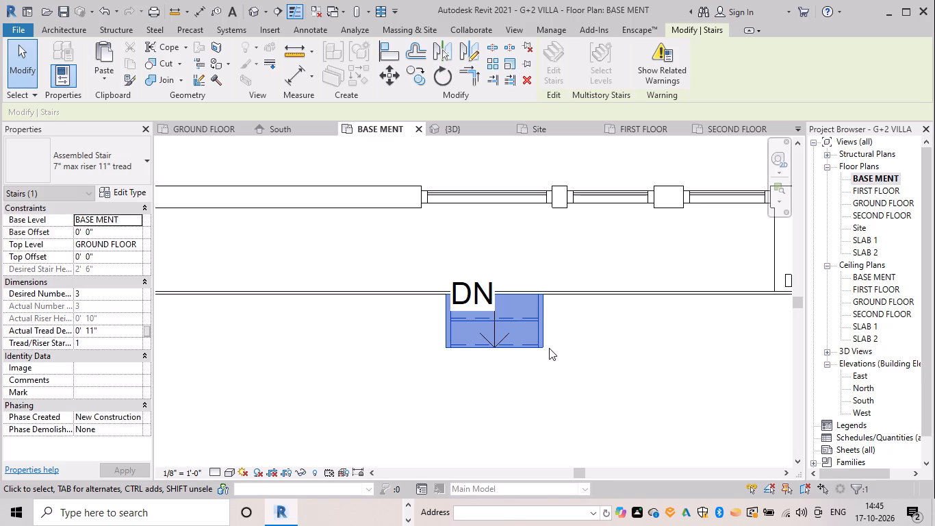
pyautogui.click(506, 352)
pyautogui.click(587, 352)
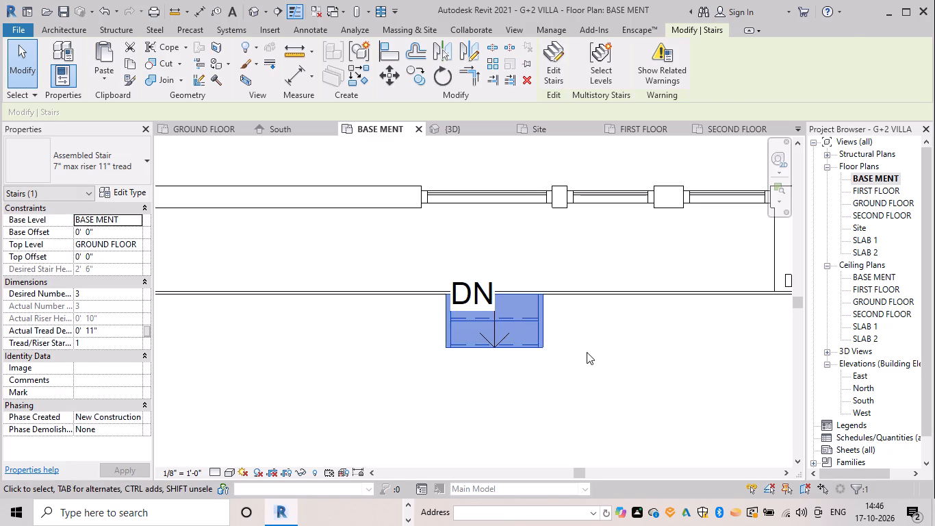
pyautogui.click(540, 336)
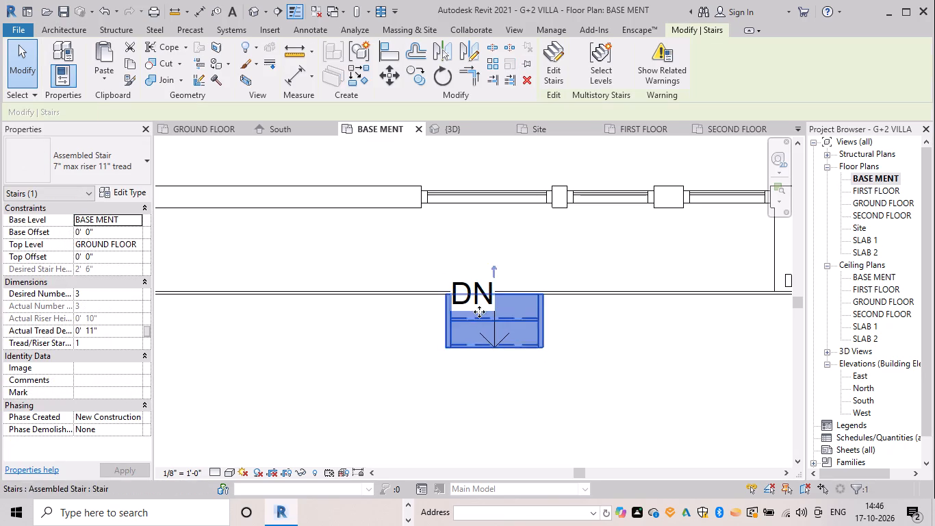
pyautogui.click(450, 273)
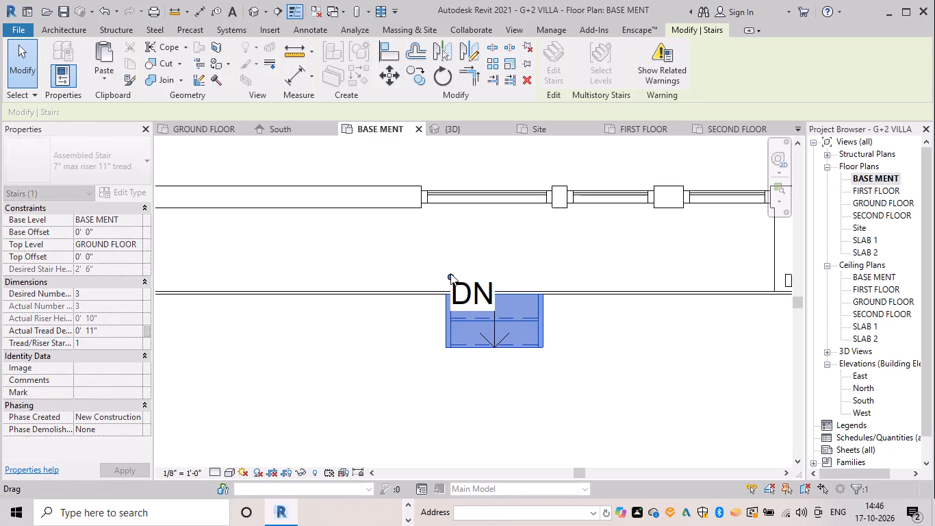
pyautogui.moveTo(450, 273); pyautogui.dragTo(349, 320)
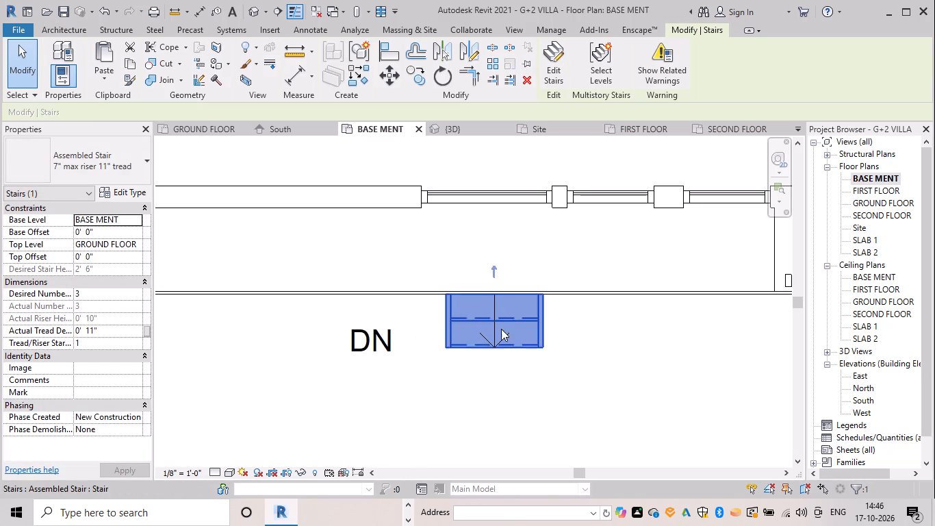
pyautogui.click(375, 352)
pyautogui.press('Delete')
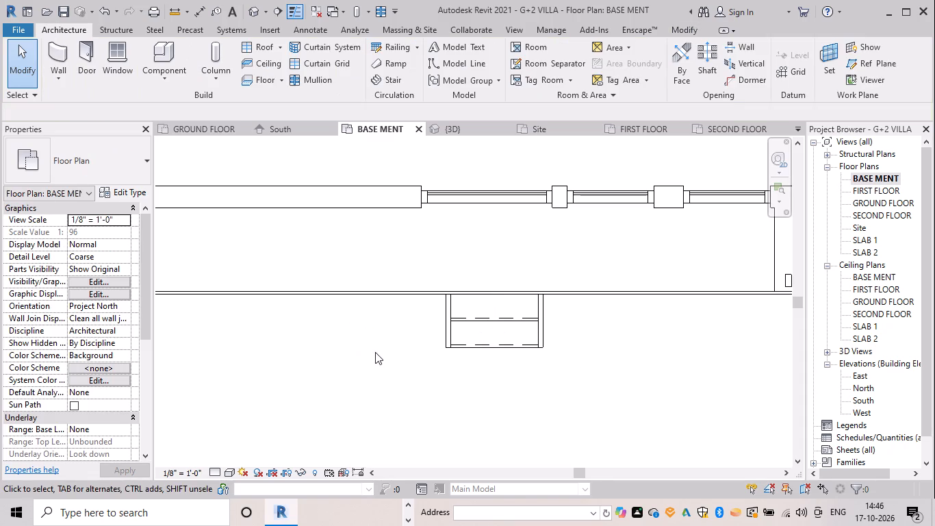
# Edit the entrance stair and stretch the east side of its run to nearly double the stair's width.
pyautogui.click(502, 351)
pyautogui.click(561, 92)
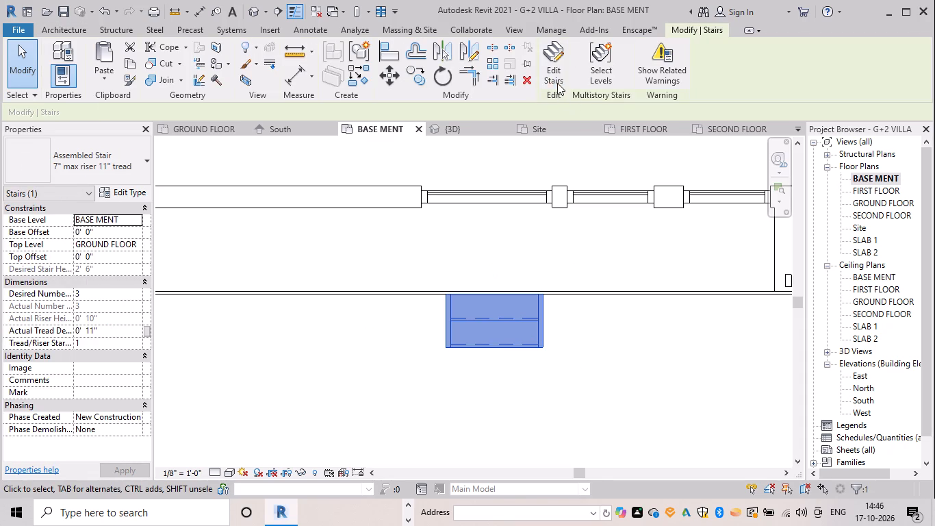
pyautogui.click(557, 82)
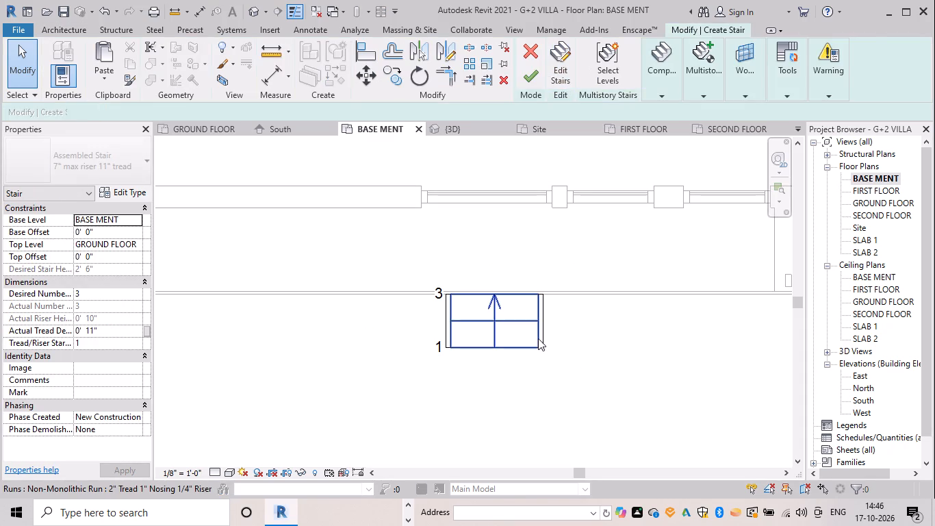
pyautogui.click(538, 338)
pyautogui.moveTo(543, 317); pyautogui.dragTo(563, 317)
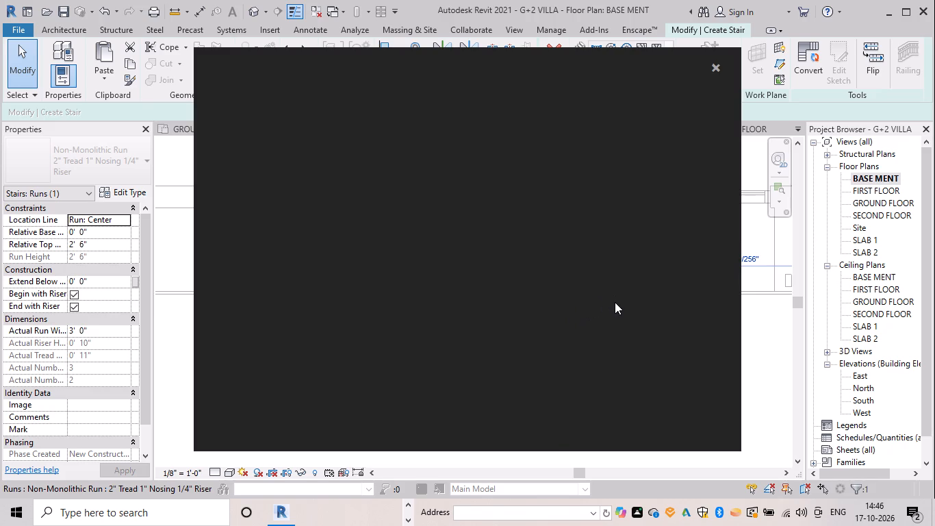
pyautogui.click(714, 62)
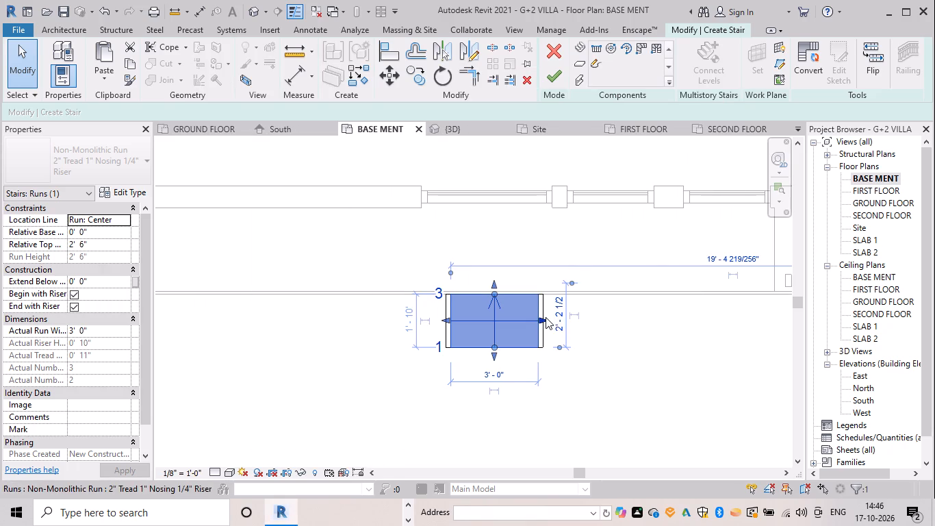
pyautogui.moveTo(546, 317); pyautogui.dragTo(620, 321)
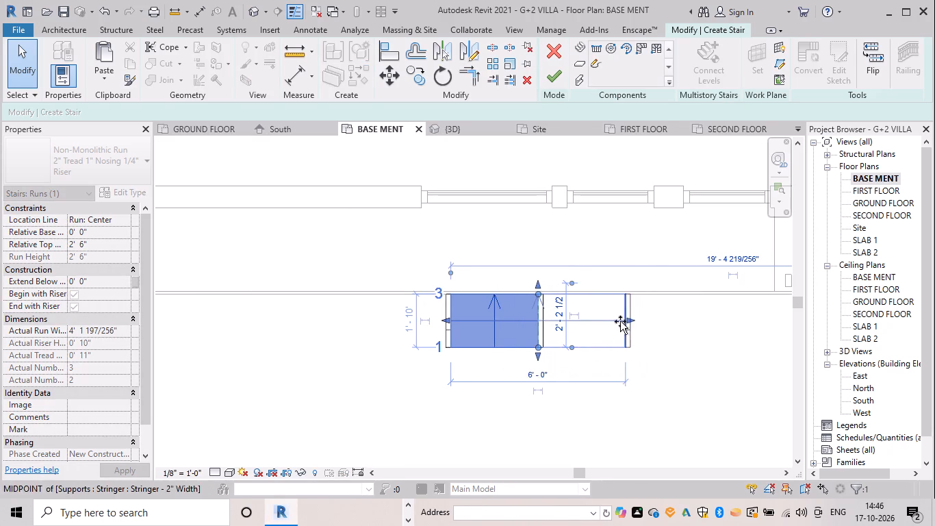
pyautogui.moveTo(620, 321); pyautogui.dragTo(611, 321)
pyautogui.click(671, 333)
# Delete the two side stringers of the widened entrance stair in the 3D view.
pyautogui.click(465, 133)
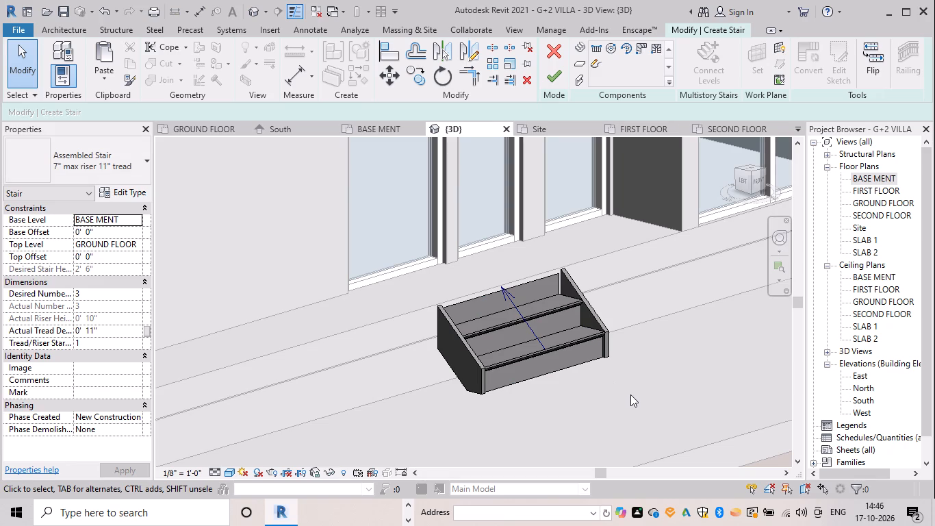
pyautogui.press('Escape')
pyautogui.press('Escape')
pyautogui.press('Escape')
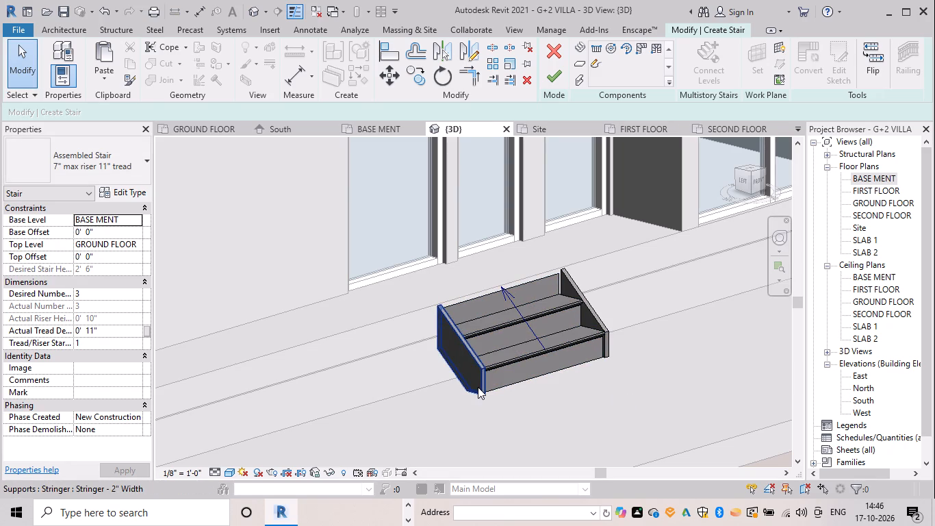
pyautogui.click(478, 387)
pyautogui.press('Delete')
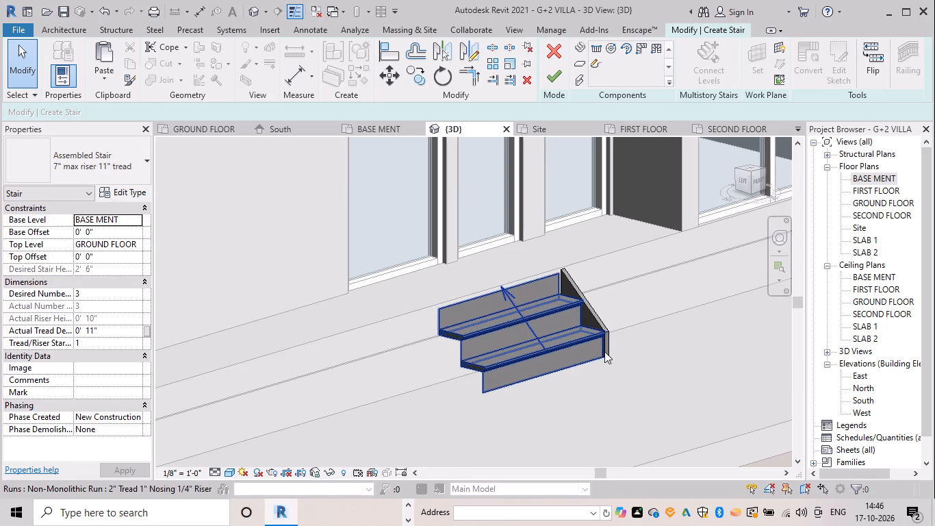
pyautogui.scroll(10, 597, 320)
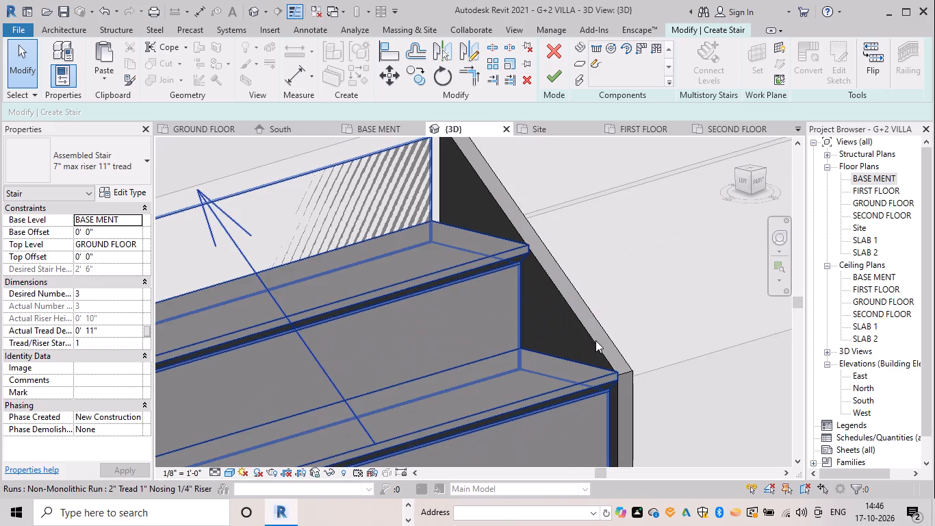
pyautogui.click(595, 340)
pyautogui.click(637, 290)
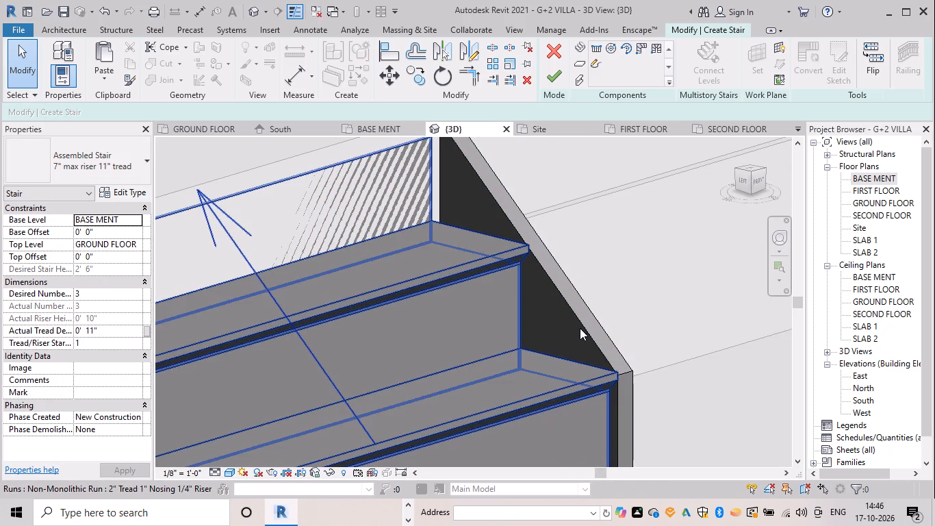
pyautogui.click(580, 329)
pyautogui.press('Delete')
# Check the open-sided steps against the plinth in 3D and finish the stair edit from the BASE MENT plan.
pyautogui.scroll(-3, 583, 330)
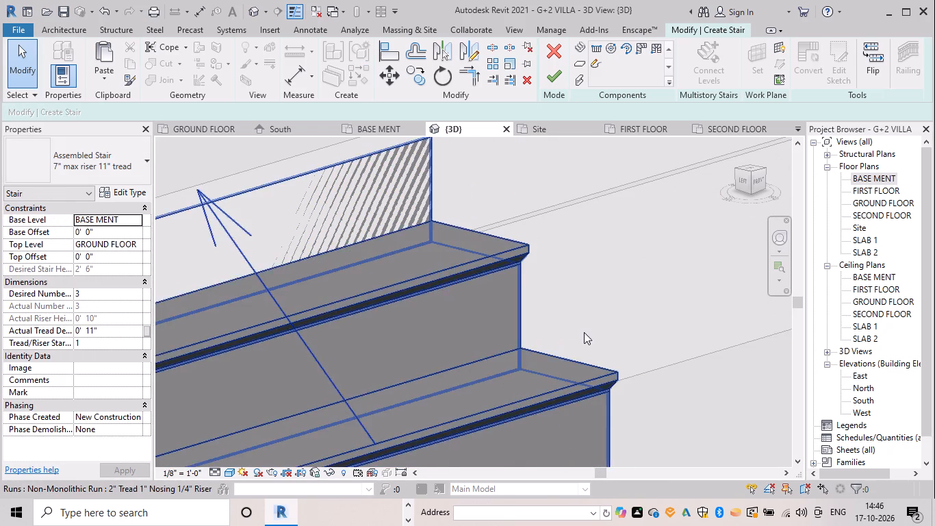
pyautogui.scroll(-3, 584, 332)
pyautogui.scroll(-4, 480, 358)
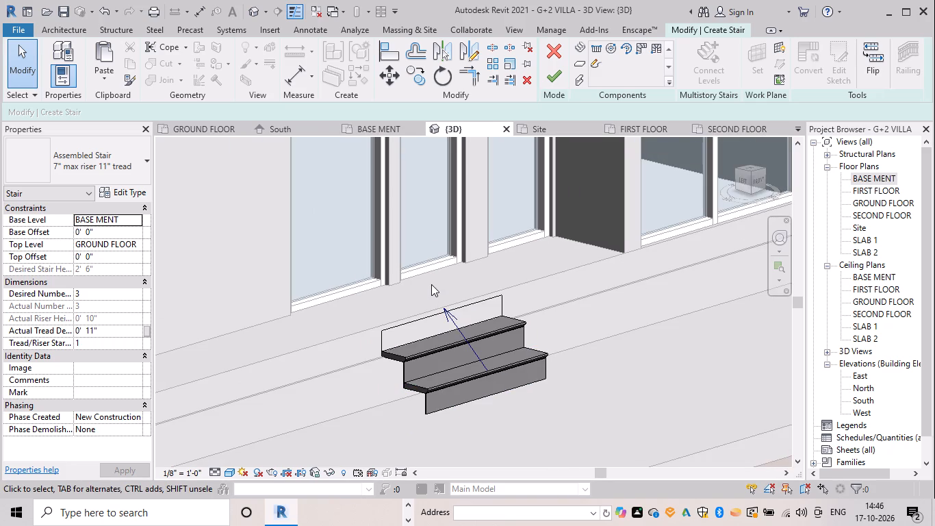
pyautogui.scroll(-6, 374, 306)
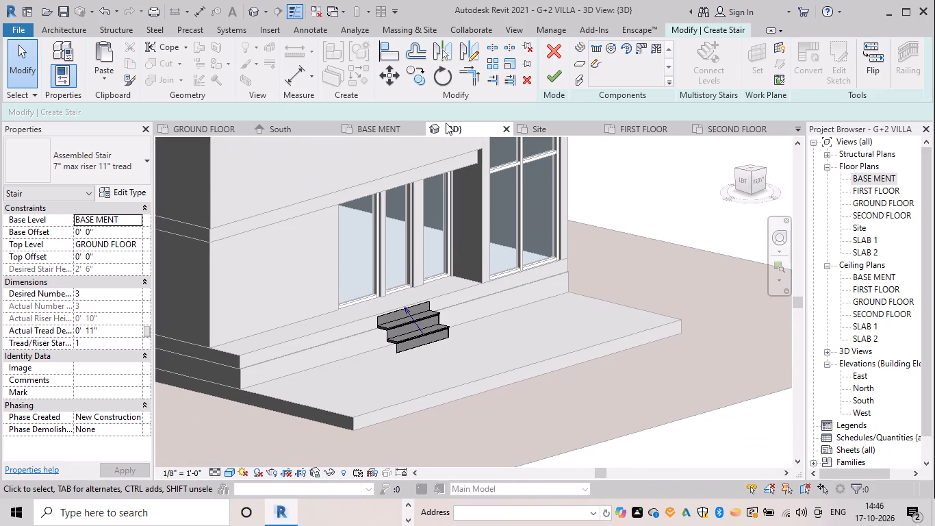
pyautogui.click(395, 131)
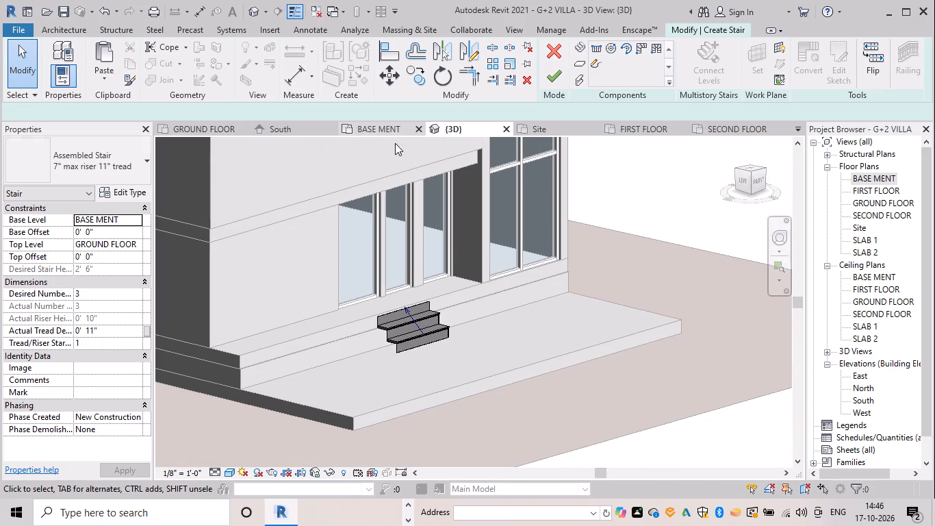
pyautogui.scroll(-1, 567, 305)
pyautogui.scroll(2, 426, 212)
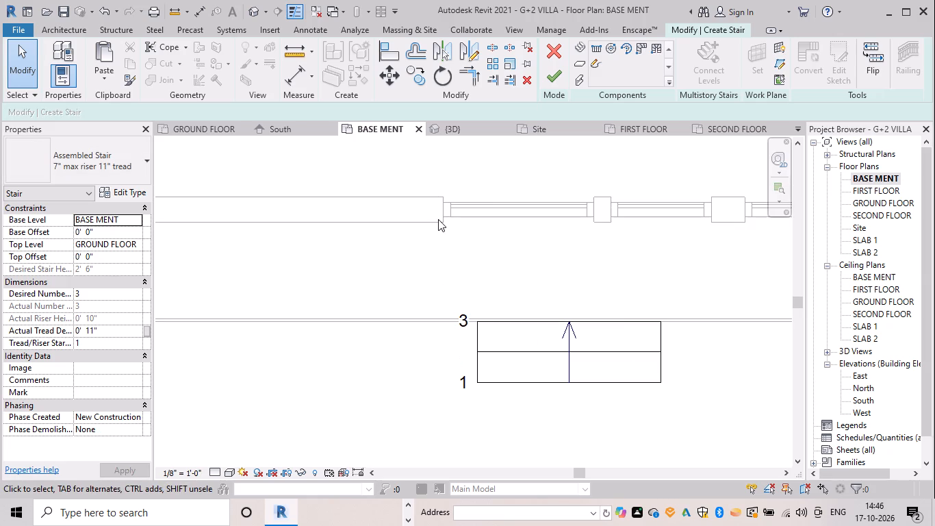
pyautogui.press('w')
pyautogui.press('a')
pyautogui.click(559, 76)
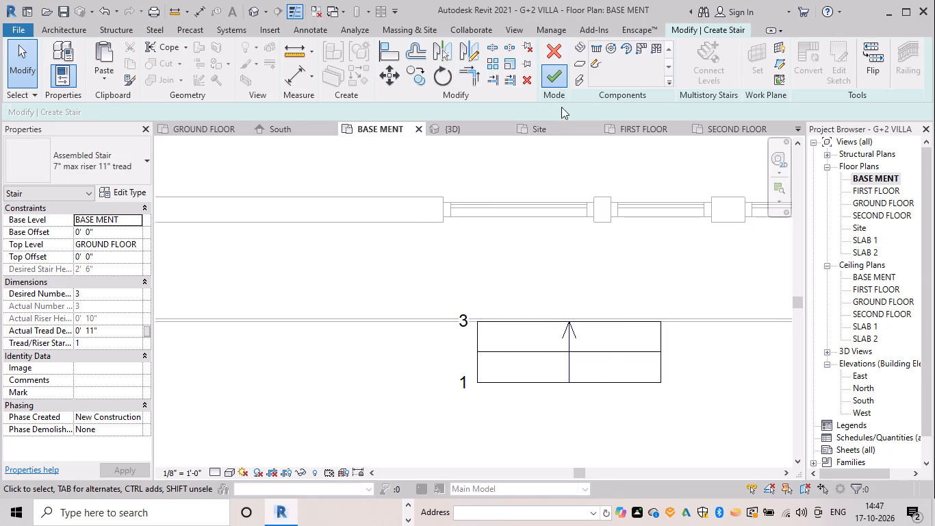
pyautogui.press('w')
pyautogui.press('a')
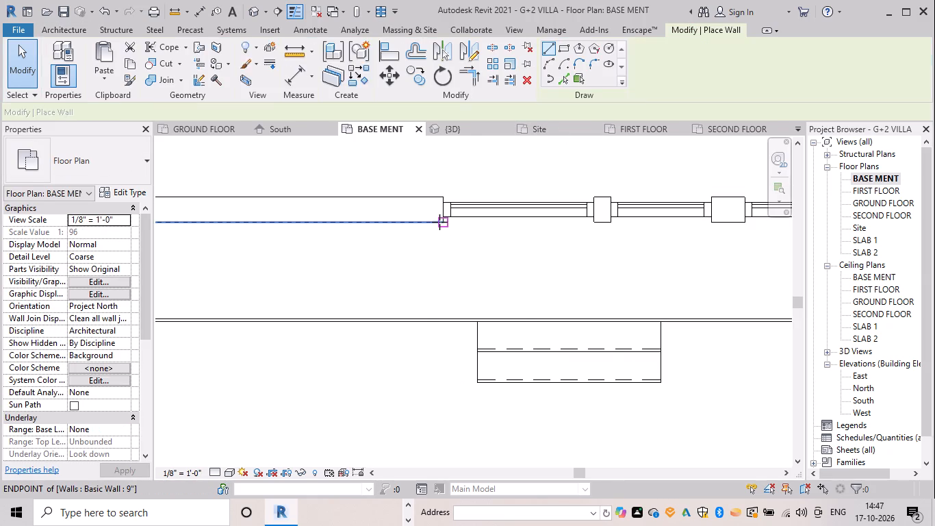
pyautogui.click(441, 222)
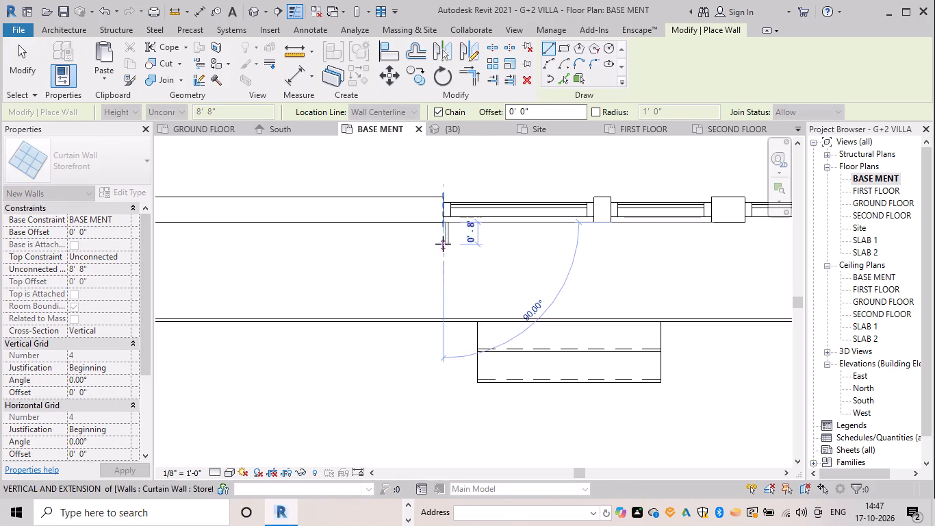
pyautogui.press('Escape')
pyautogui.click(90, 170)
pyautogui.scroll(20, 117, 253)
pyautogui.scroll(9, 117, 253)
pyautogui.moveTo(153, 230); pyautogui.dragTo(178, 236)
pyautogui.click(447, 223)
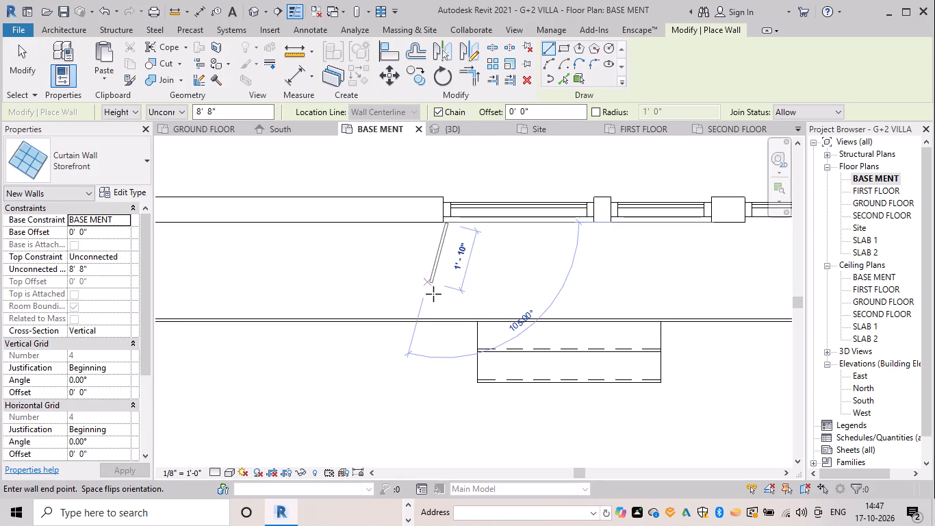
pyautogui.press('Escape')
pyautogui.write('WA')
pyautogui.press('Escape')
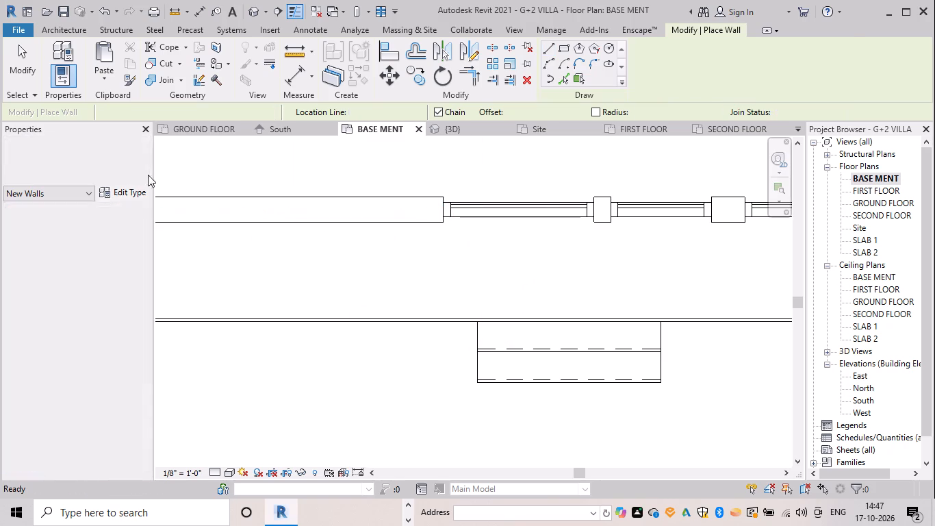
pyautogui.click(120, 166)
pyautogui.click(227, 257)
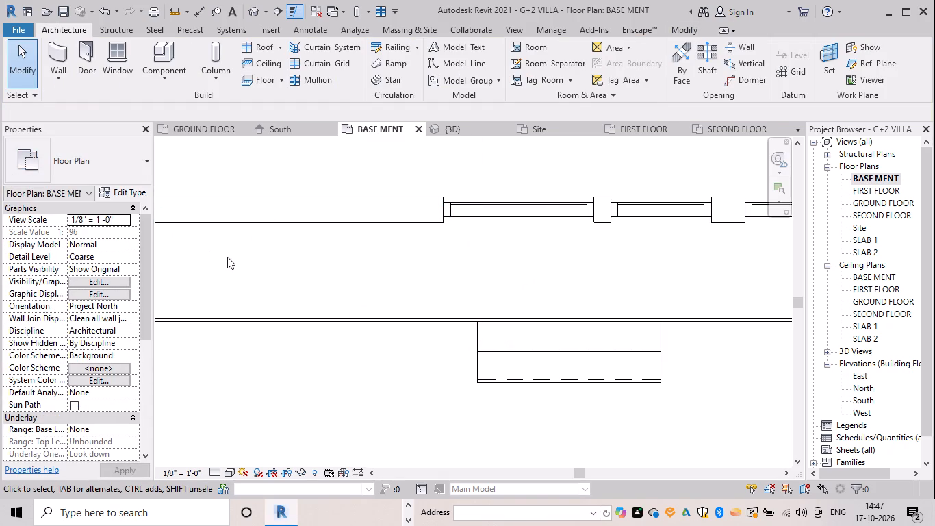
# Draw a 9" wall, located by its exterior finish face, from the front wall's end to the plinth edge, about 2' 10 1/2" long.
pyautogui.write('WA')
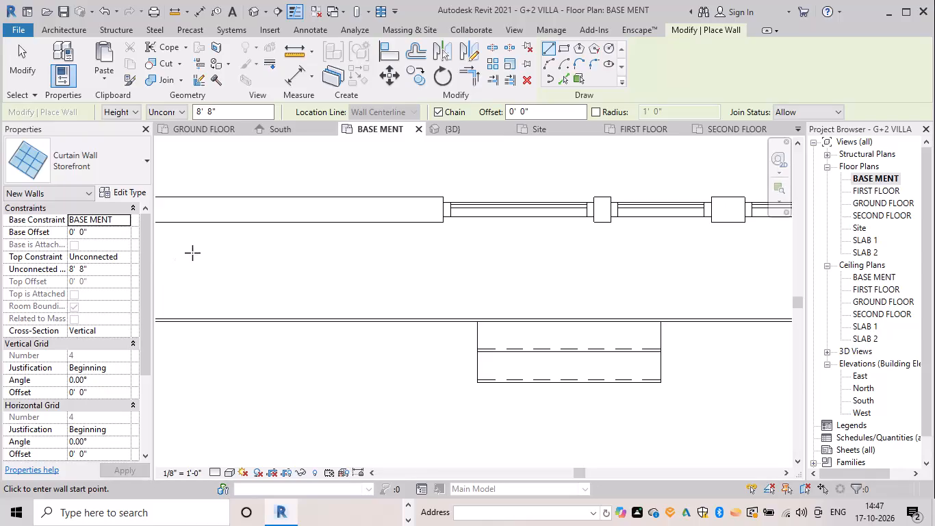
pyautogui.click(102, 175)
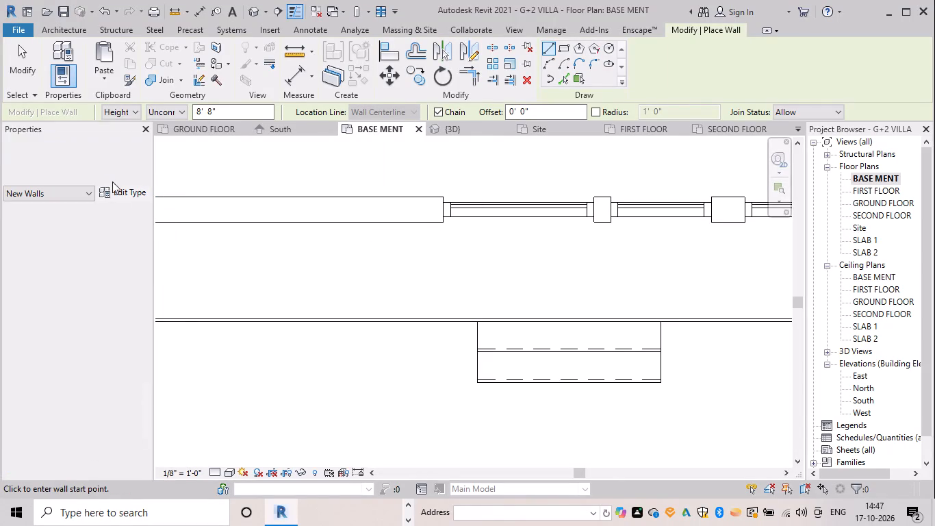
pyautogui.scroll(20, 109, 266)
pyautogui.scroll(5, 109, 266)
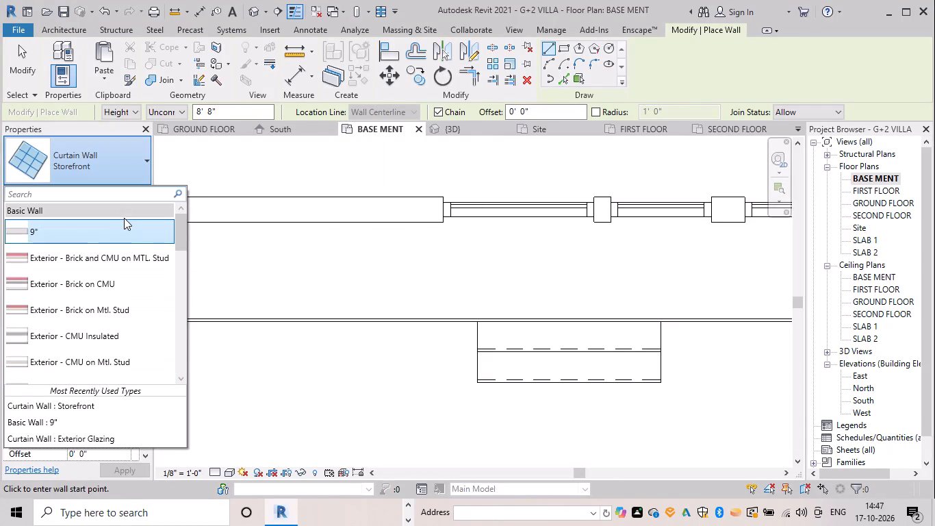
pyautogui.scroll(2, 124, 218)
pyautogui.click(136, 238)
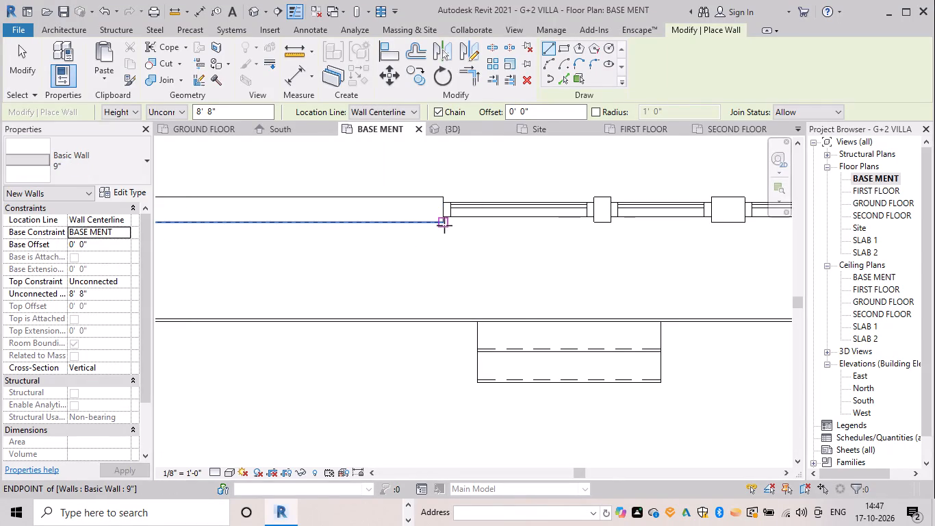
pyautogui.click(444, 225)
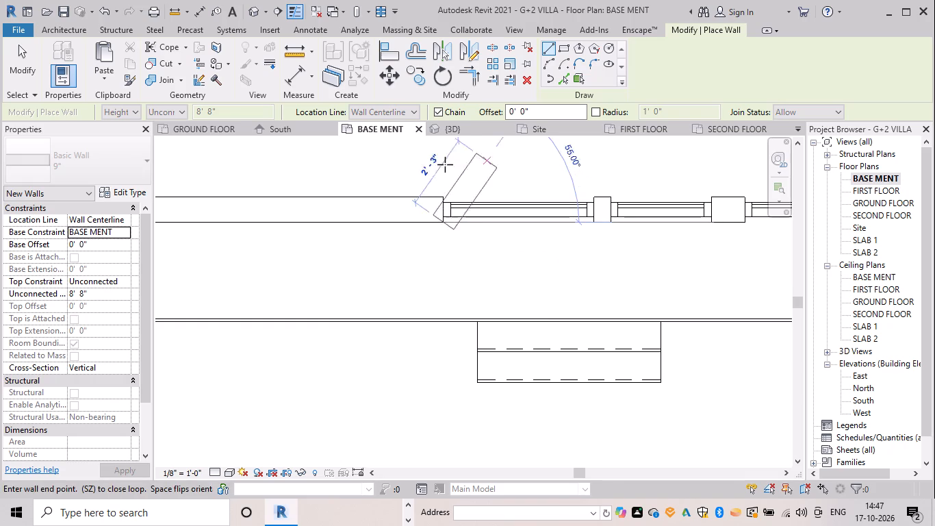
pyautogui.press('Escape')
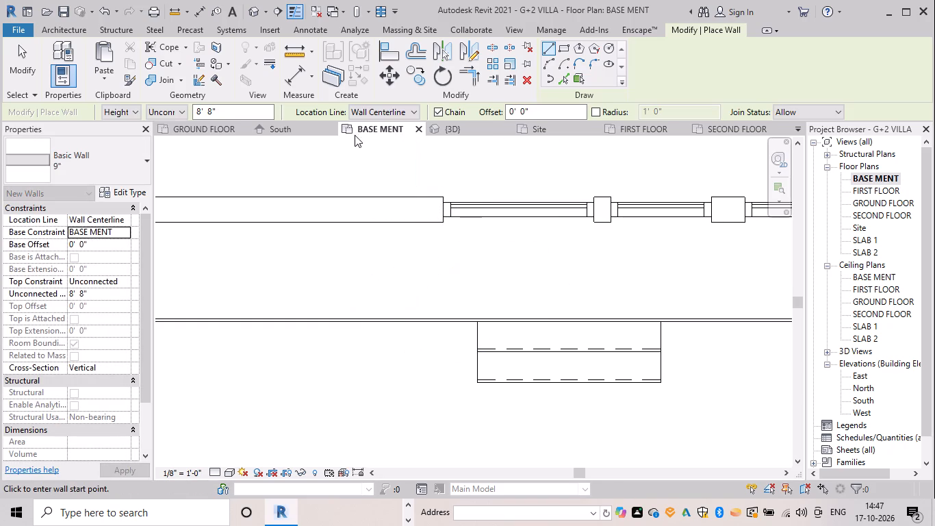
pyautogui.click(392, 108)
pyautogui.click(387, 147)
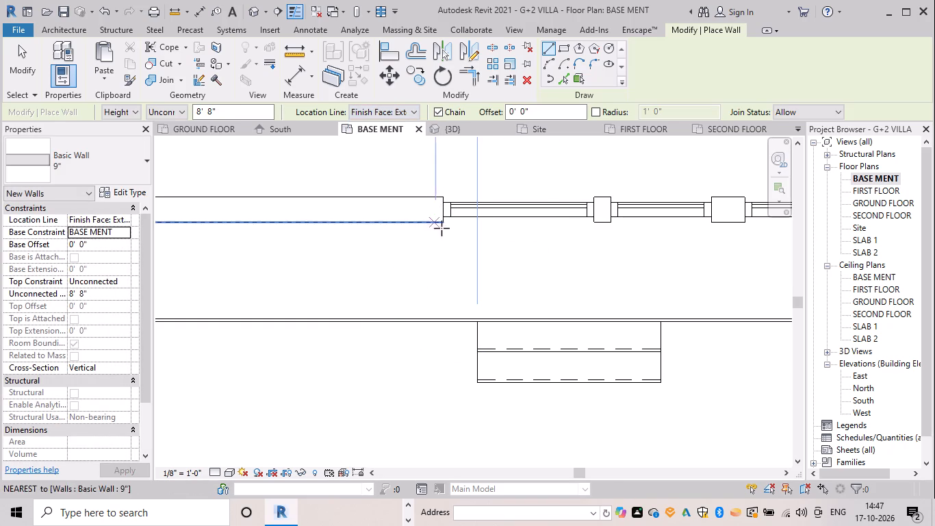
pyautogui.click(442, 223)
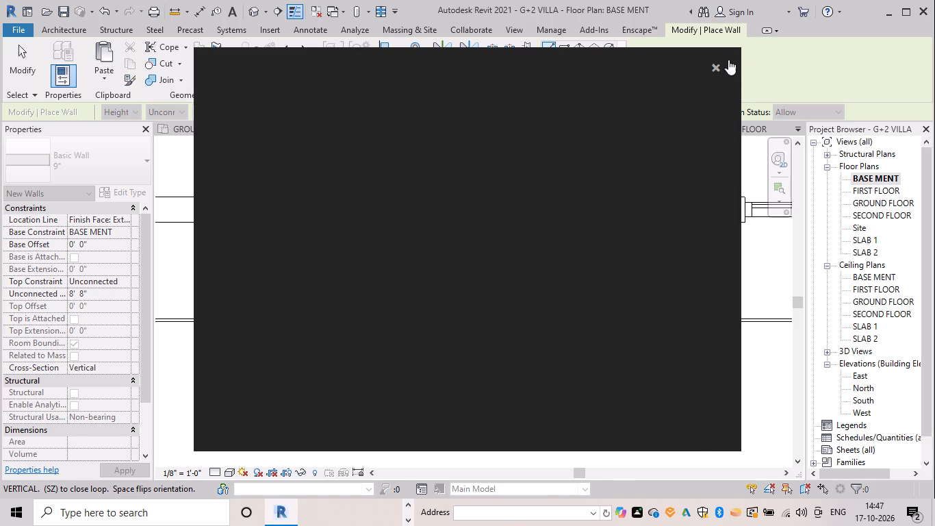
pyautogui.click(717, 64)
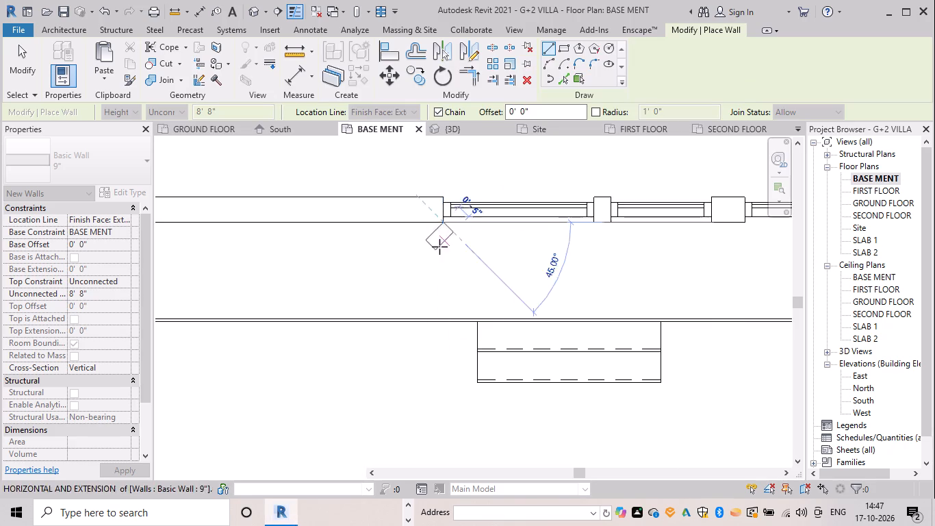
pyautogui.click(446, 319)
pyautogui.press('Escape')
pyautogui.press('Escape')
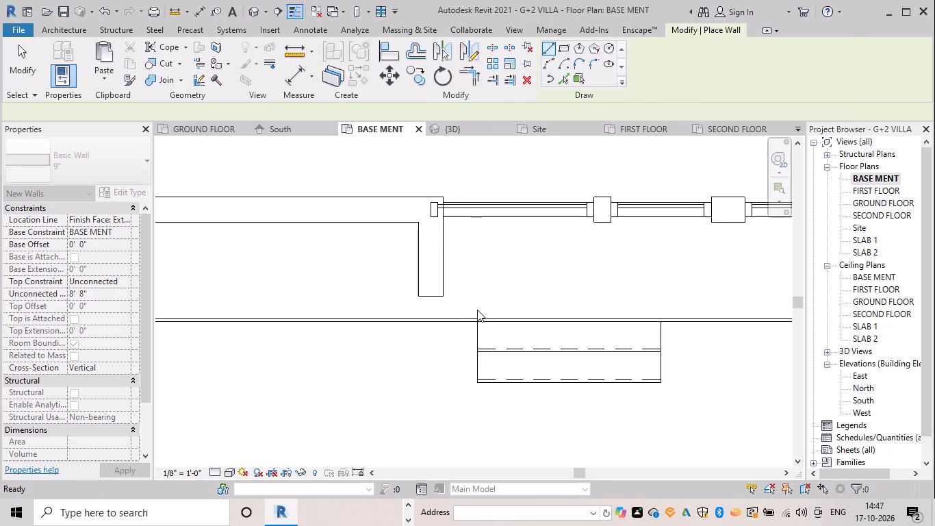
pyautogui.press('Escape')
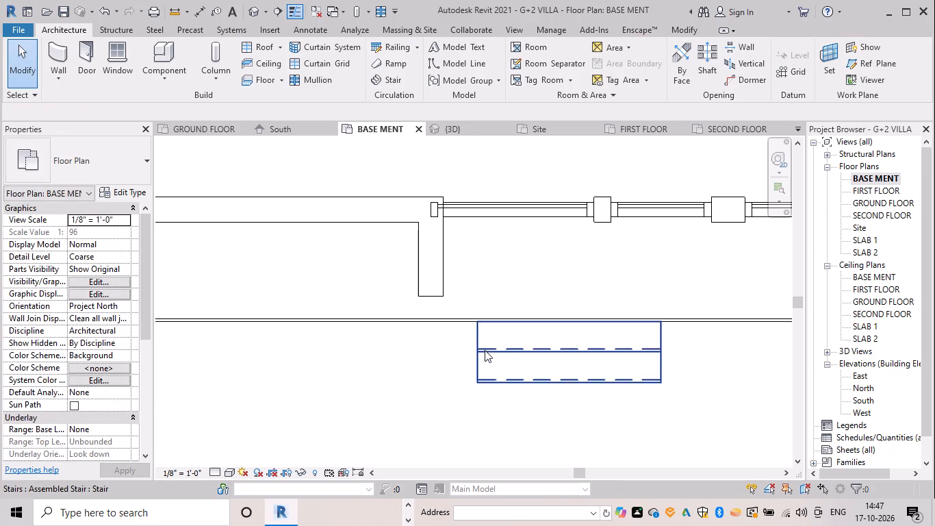
# Move the entrance stair west until its west edge lines up with the east face of the short 9" wall.
pyautogui.click(481, 350)
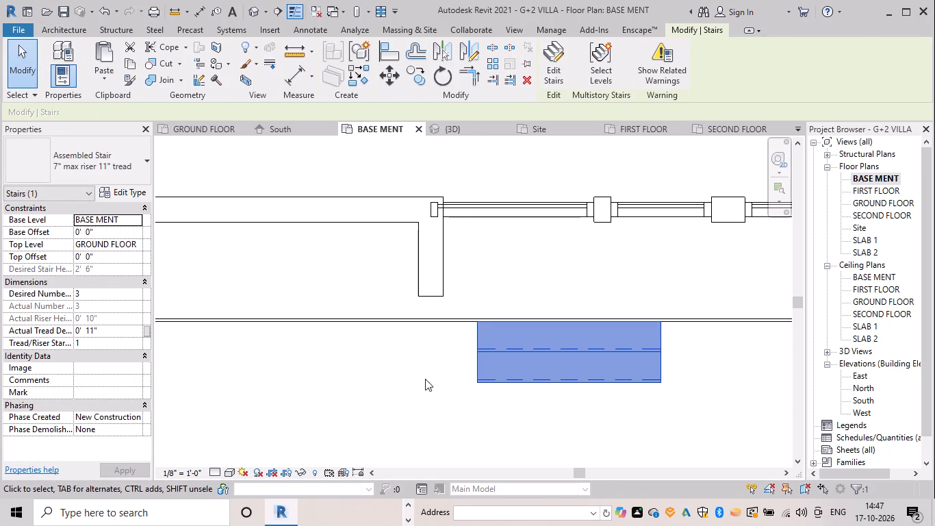
pyautogui.press('Left')
pyautogui.press('Left')
pyautogui.press('Left')
pyautogui.press('Left')
pyautogui.press('Left')
pyautogui.press('Left')
pyautogui.press('Left')
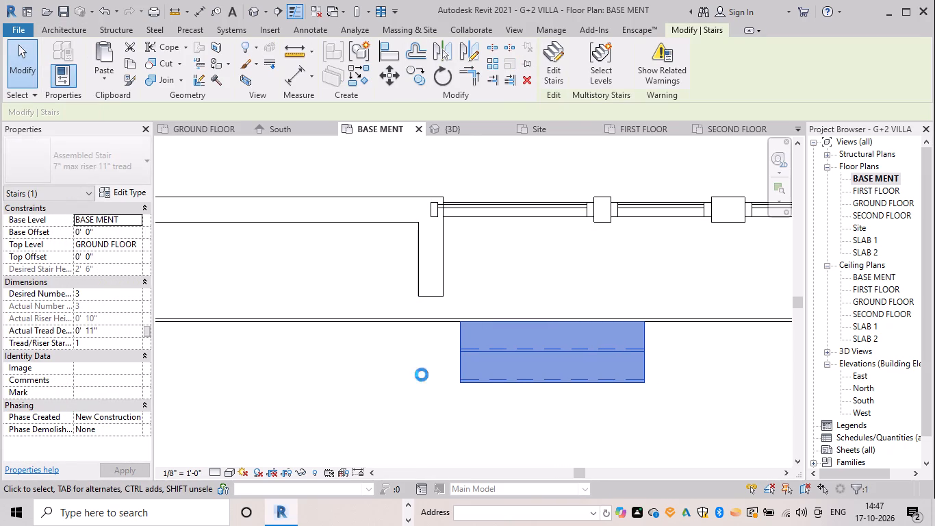
pyautogui.press('Left')
pyautogui.press('Left')
pyautogui.press('Left')
pyautogui.press('Left')
pyautogui.press('Left')
pyautogui.moveTo(426, 366); pyautogui.dragTo(435, 360)
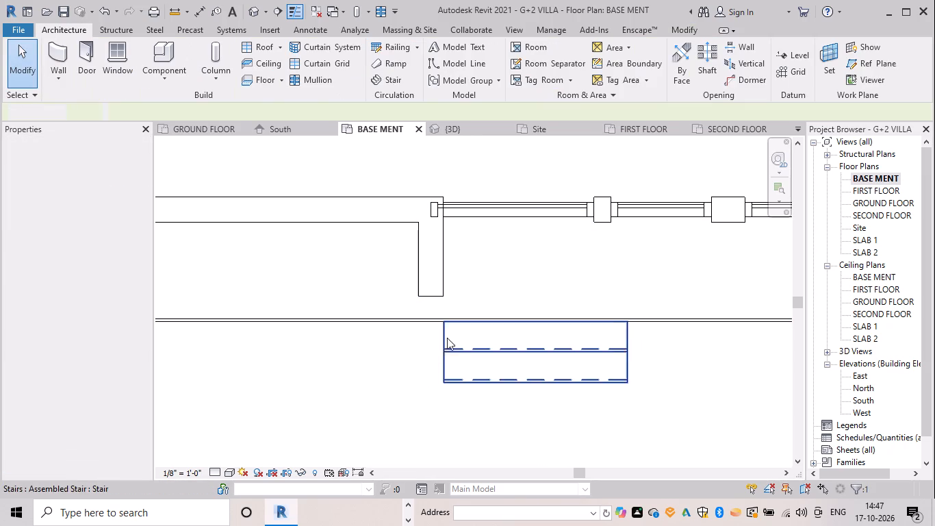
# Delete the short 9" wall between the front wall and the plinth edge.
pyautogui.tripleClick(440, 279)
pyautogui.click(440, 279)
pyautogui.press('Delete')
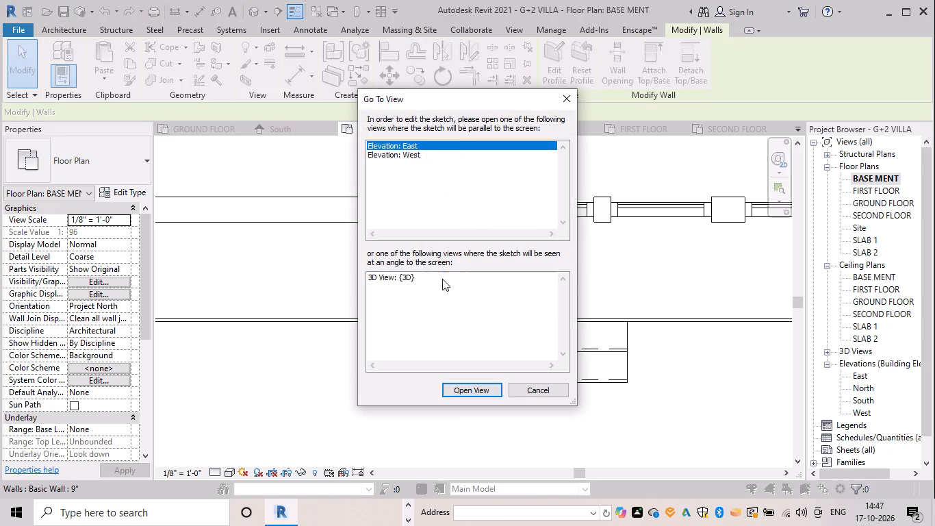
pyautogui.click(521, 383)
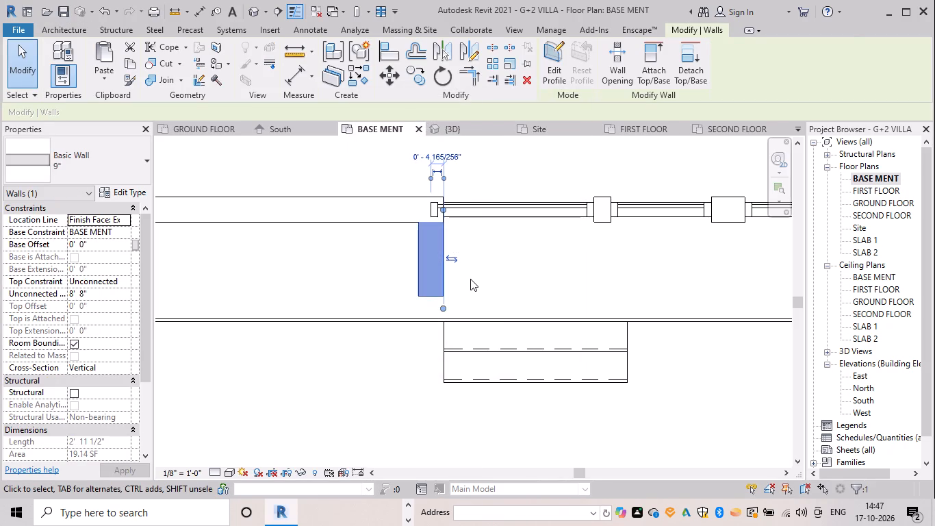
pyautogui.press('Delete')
# Nudge the entrance stair slightly farther west, close to the end of the front wall.
pyautogui.click(447, 358)
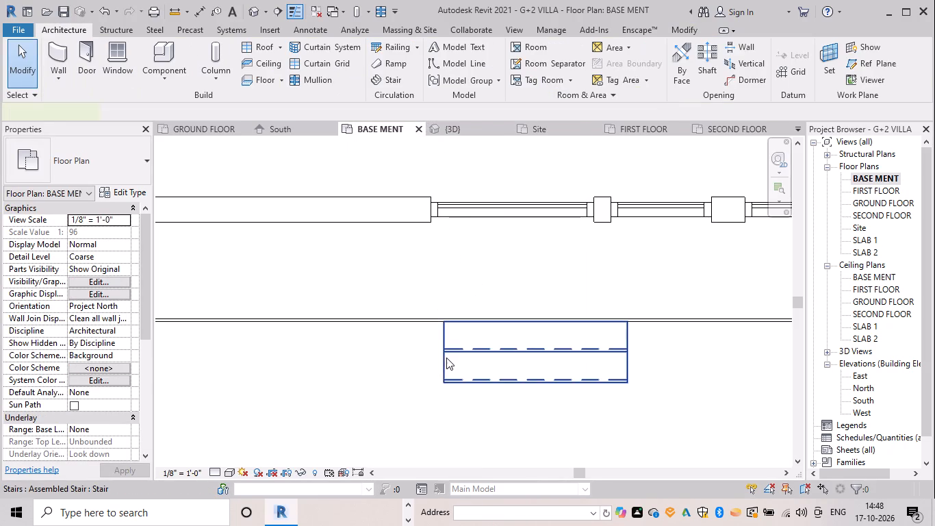
pyautogui.press('Left')
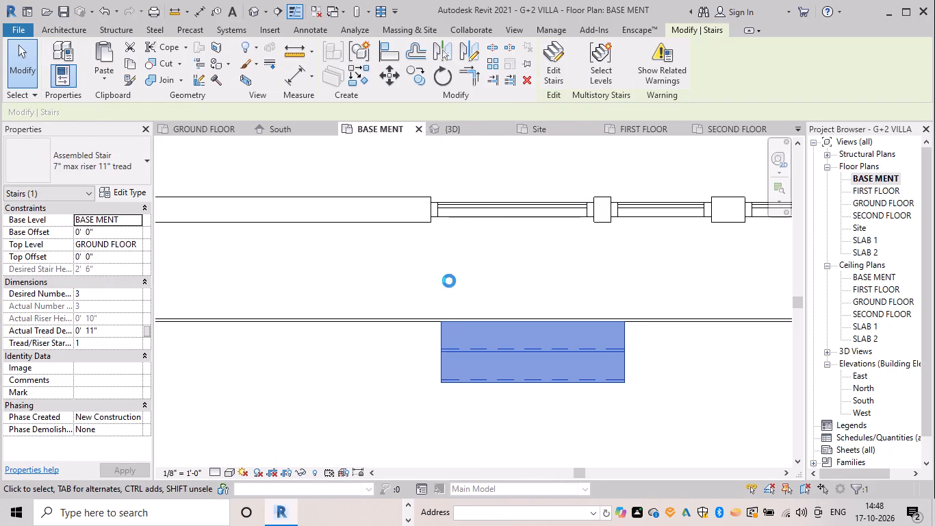
pyautogui.press('Left')
pyautogui.press('Left')
pyautogui.click(457, 281)
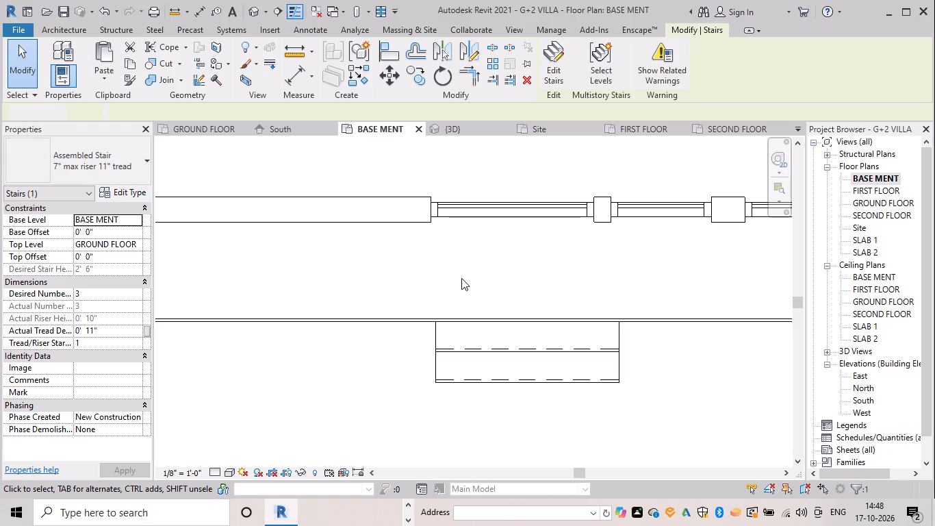
# Examine the moved entrance stair in 3D from the side and check how its treads and risers meet the plinth.
pyautogui.click(478, 131)
pyautogui.press('Escape')
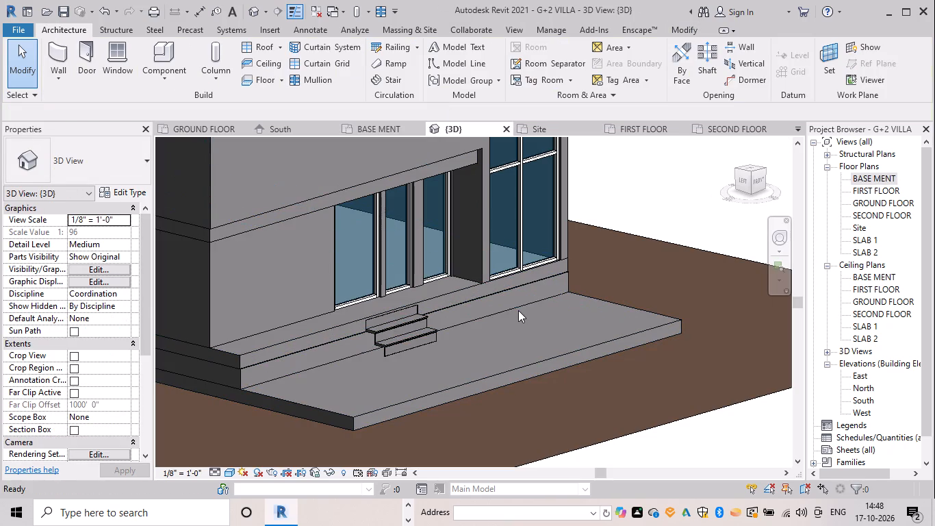
pyautogui.scroll(-4, 512, 314)
pyautogui.keyDown('shift'); pyautogui.moveTo(495, 325); pyautogui.dragTo(549, 297, button='middle'); pyautogui.keyUp('shift')
pyautogui.scroll(2, 500, 308)
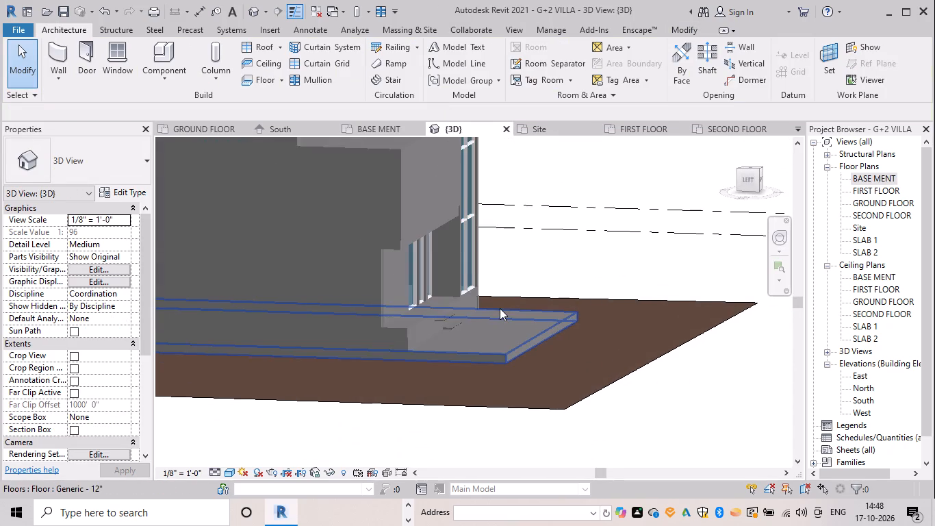
pyautogui.keyDown('shift'); pyautogui.moveTo(502, 324); pyautogui.dragTo(493, 323, button='middle'); pyautogui.keyUp('shift')
pyautogui.scroll(5, 432, 322)
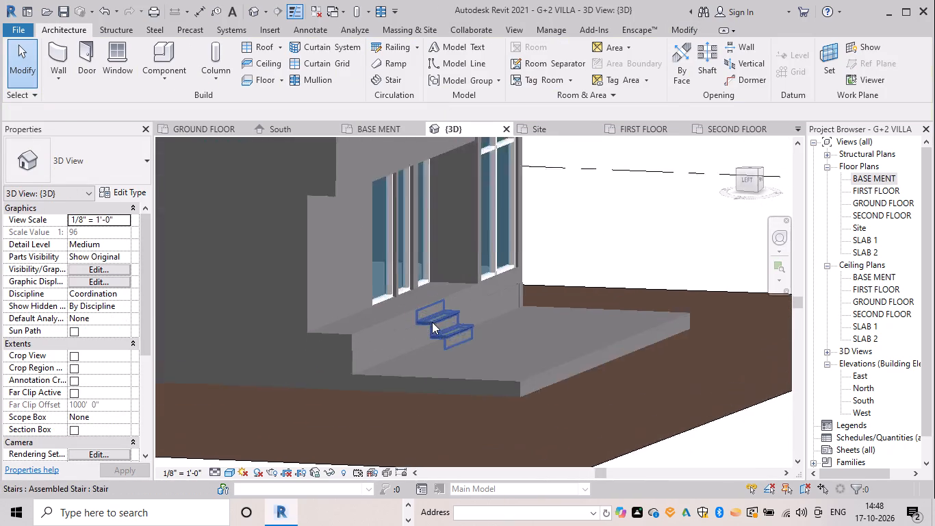
pyautogui.scroll(6, 429, 329)
pyautogui.keyDown('shift'); pyautogui.moveTo(405, 322); pyautogui.dragTo(444, 316, button='middle'); pyautogui.keyUp('shift')
pyautogui.scroll(5, 457, 325)
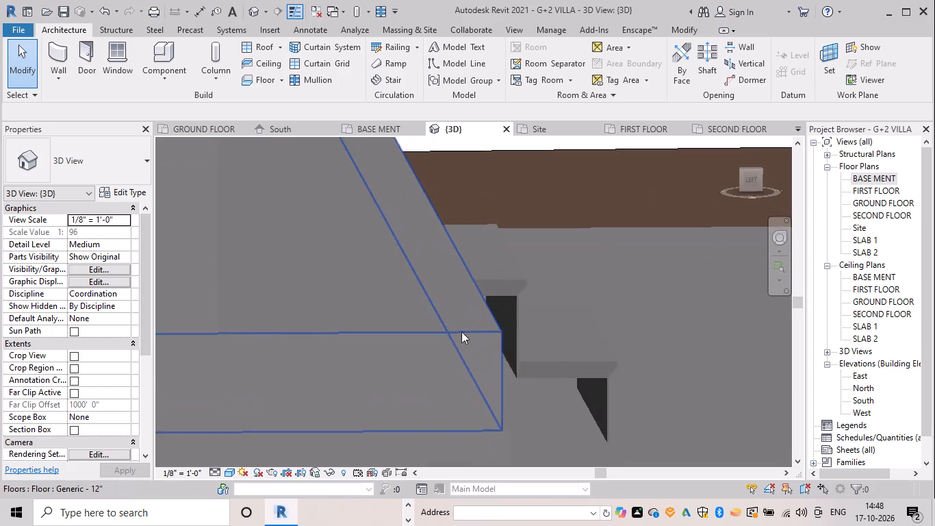
pyautogui.keyDown('shift'); pyautogui.moveTo(554, 364); pyautogui.dragTo(504, 364, button='middle'); pyautogui.keyUp('shift')
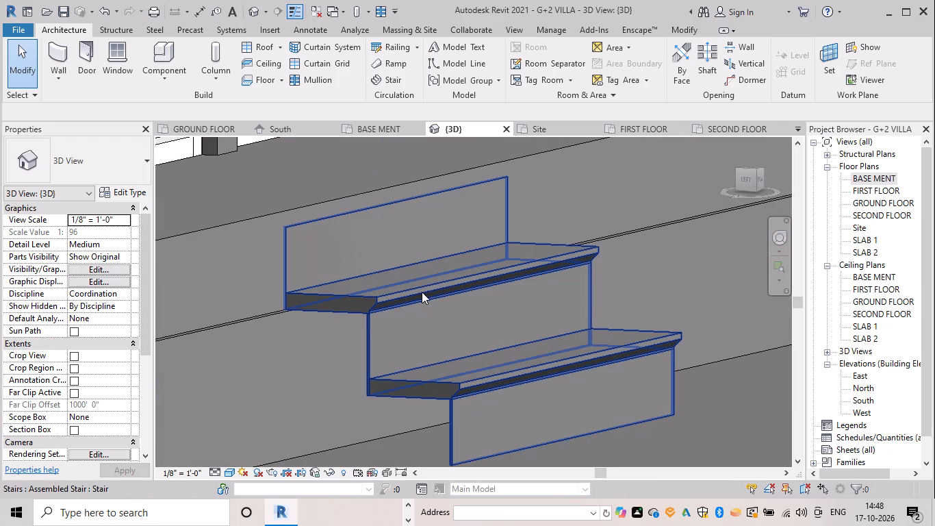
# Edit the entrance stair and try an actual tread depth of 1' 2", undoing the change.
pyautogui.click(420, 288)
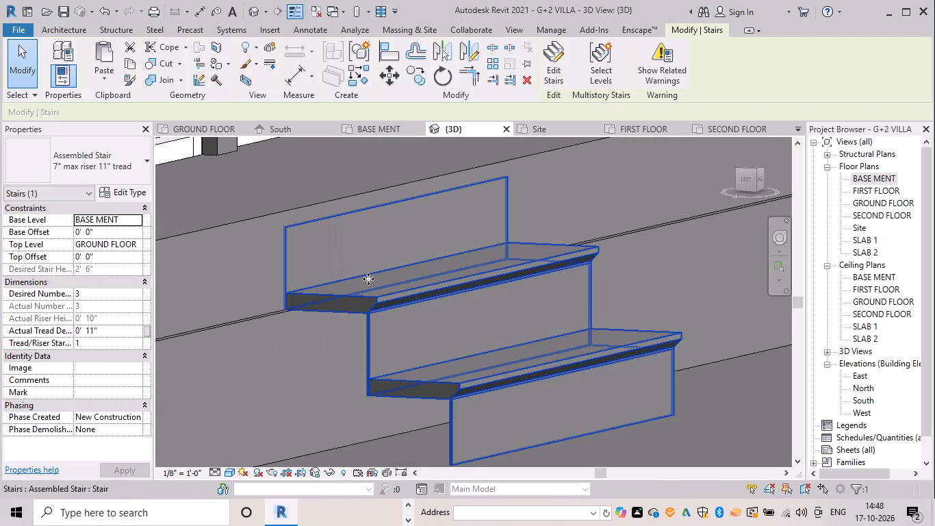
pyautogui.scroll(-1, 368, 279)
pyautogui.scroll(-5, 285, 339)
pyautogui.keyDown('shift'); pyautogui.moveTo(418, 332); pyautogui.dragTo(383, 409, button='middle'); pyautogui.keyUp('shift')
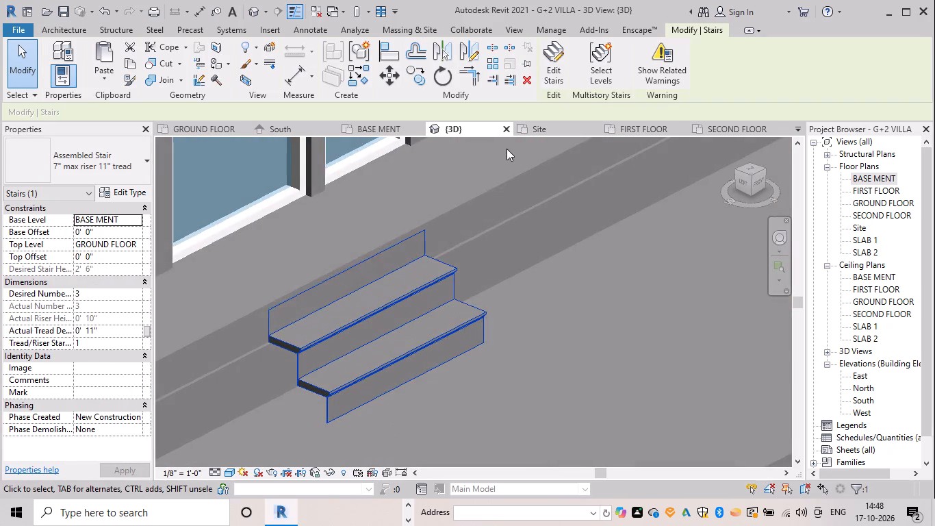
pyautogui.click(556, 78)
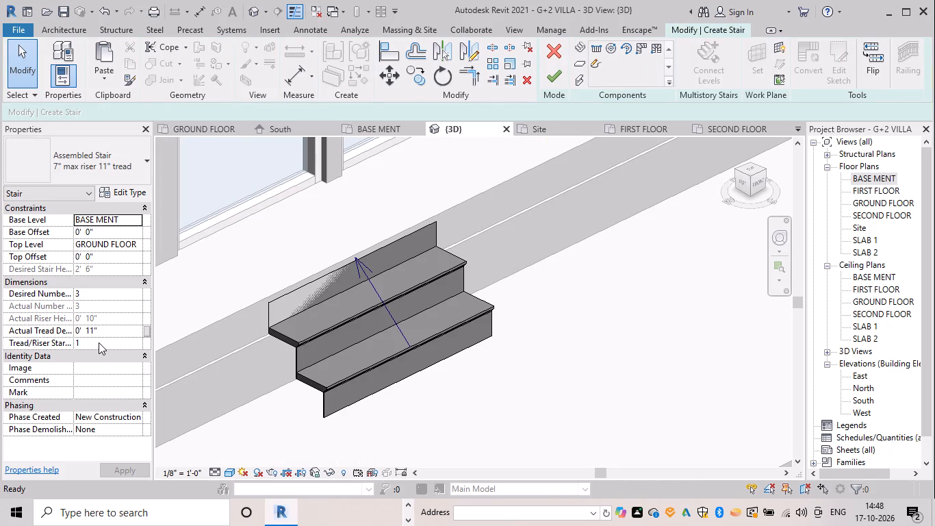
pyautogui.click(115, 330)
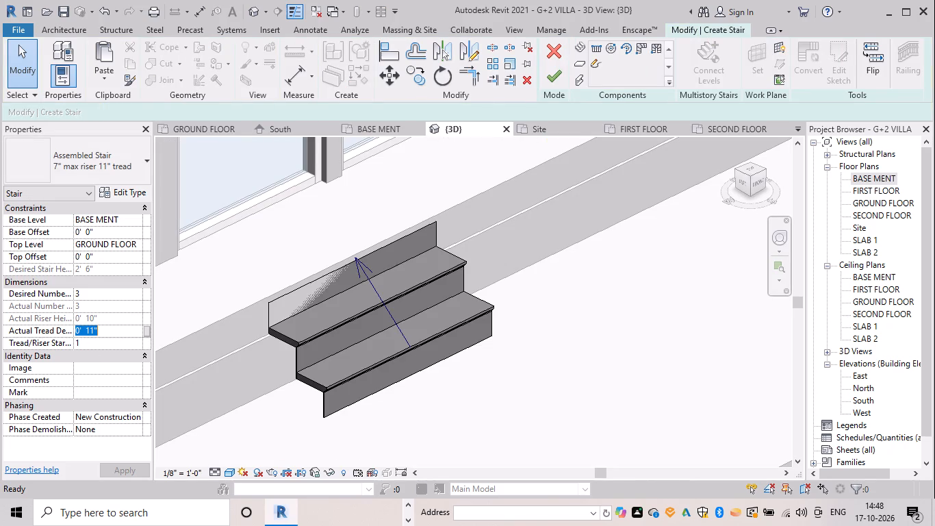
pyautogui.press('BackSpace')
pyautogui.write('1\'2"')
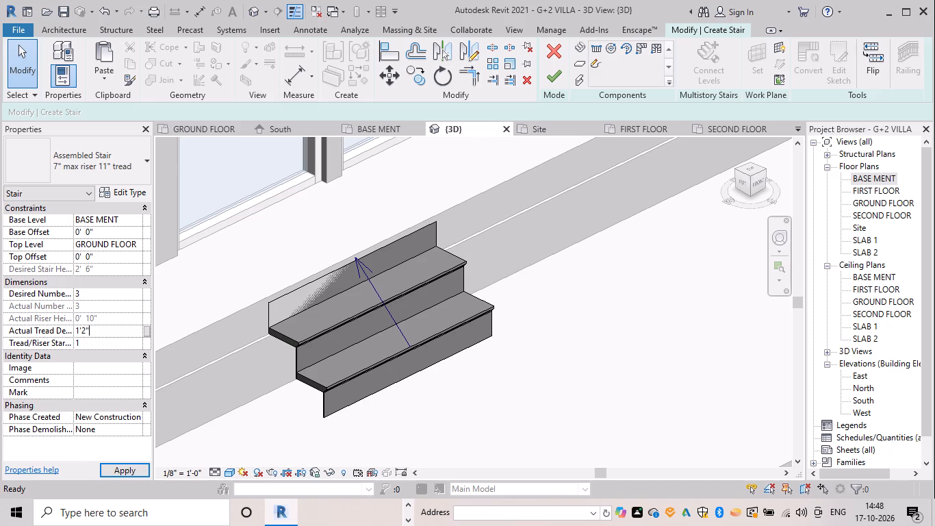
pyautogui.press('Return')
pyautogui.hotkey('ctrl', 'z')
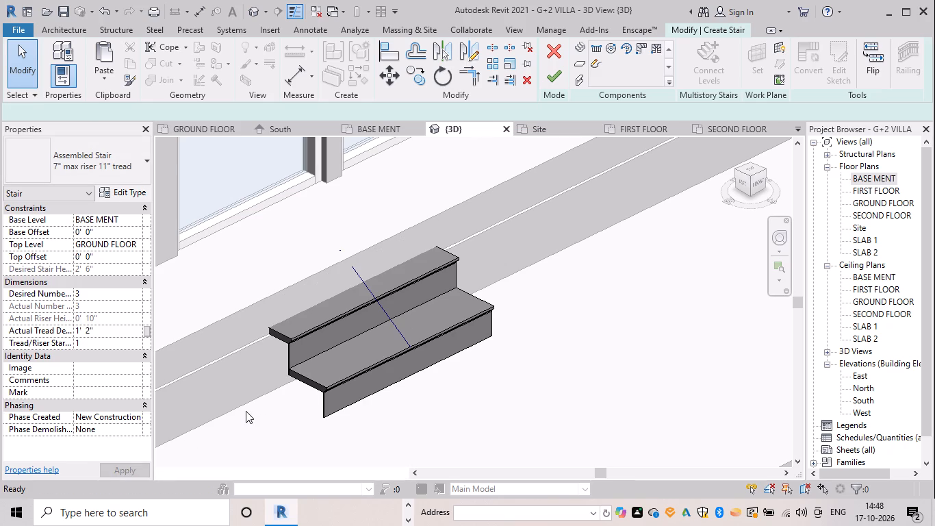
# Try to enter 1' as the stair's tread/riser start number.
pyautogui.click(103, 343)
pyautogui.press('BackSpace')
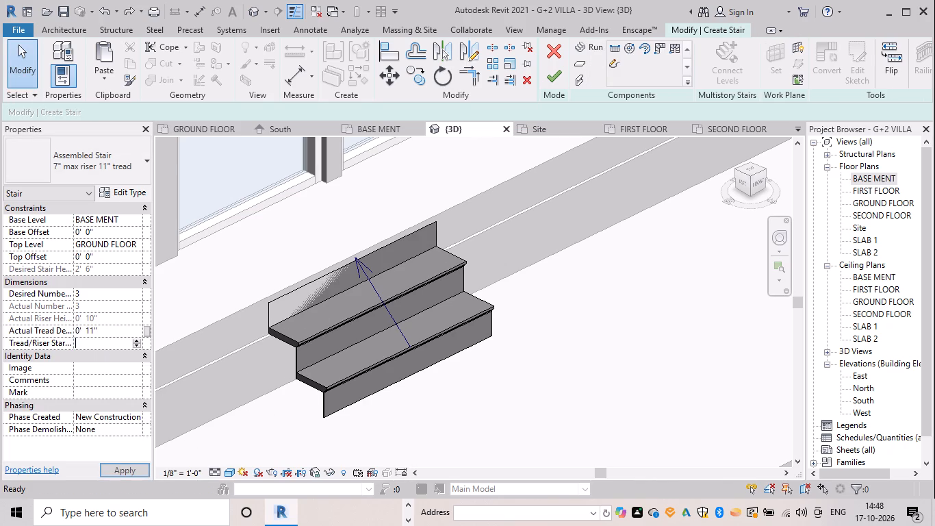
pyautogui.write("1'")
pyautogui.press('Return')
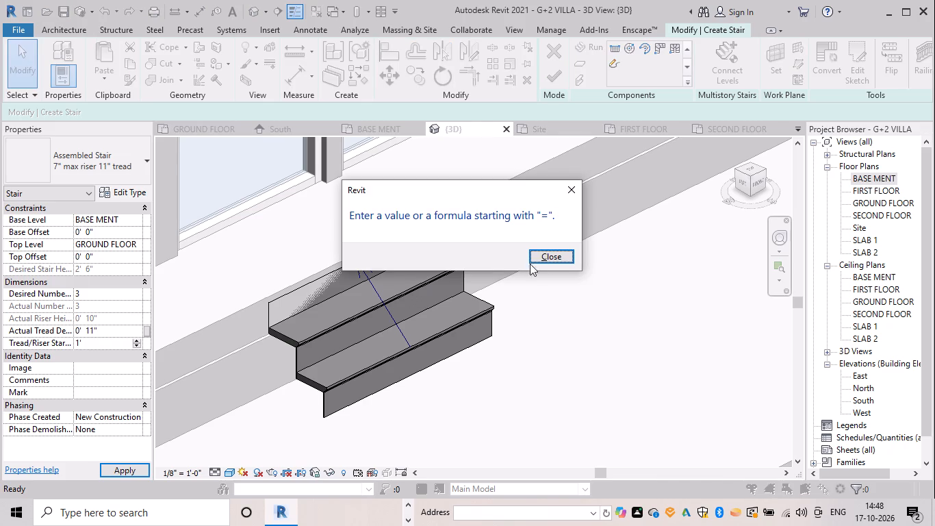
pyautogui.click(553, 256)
# Set the stair's tread/riser start number to 2.
pyautogui.click(116, 339)
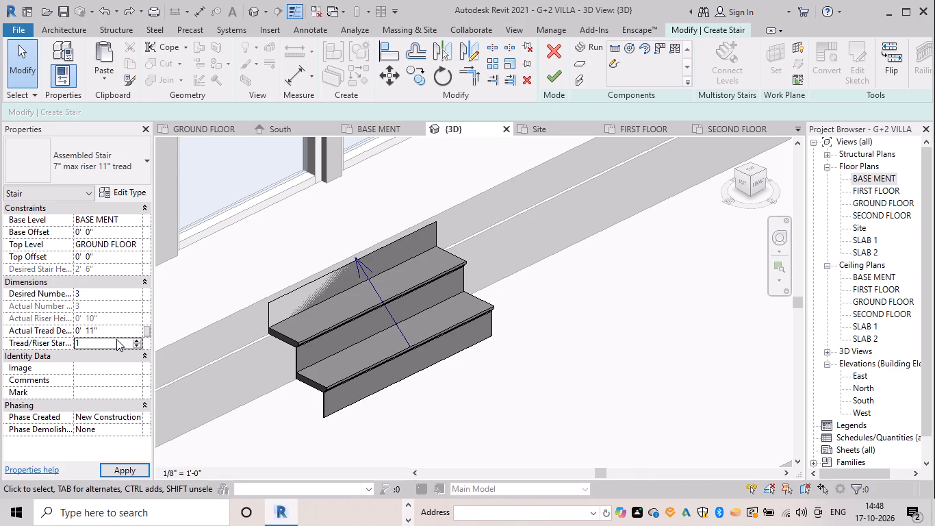
pyautogui.press('BackSpace')
pyautogui.press('2')
pyautogui.press('Return')
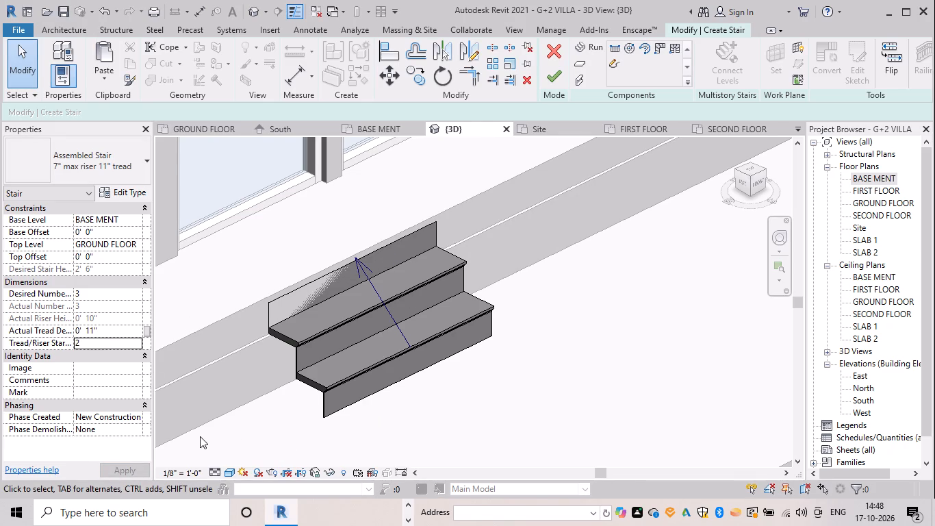
# Finish editing the entrance stair.
pyautogui.click(245, 422)
pyautogui.click(329, 210)
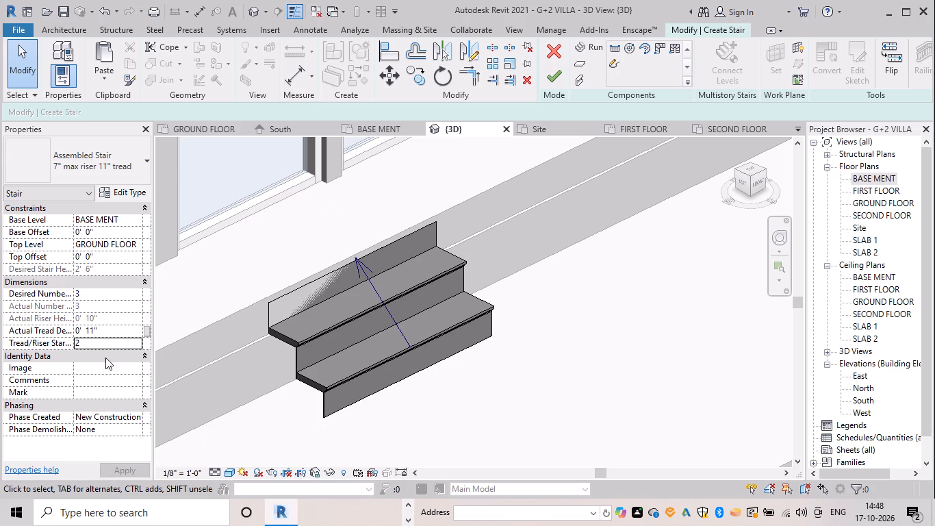
pyautogui.click(112, 342)
pyautogui.moveTo(118, 458); pyautogui.dragTo(121, 438)
pyautogui.click(546, 72)
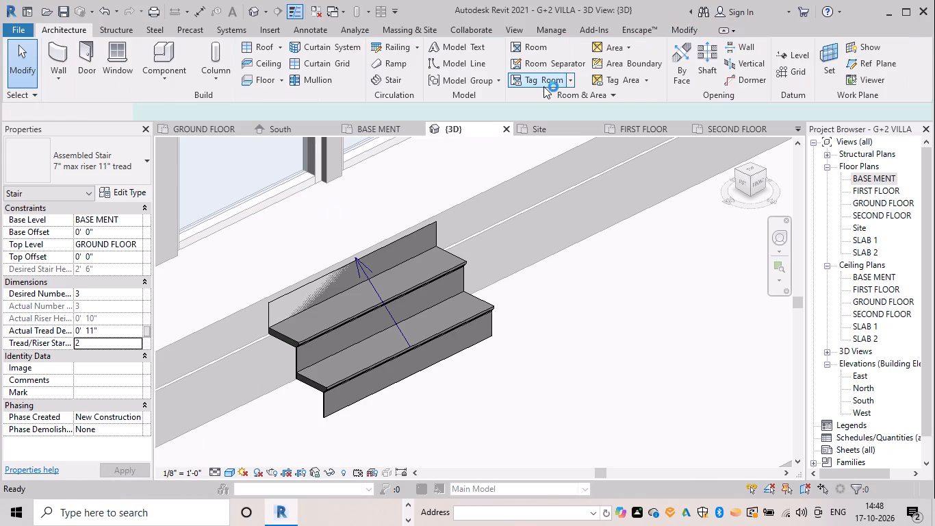
pyautogui.press('Escape')
# Examine the entrance stair against the plinth and ground-floor front in 3D, from the front and from the left side.
pyautogui.scroll(-4, 578, 318)
pyautogui.keyDown('shift'); pyautogui.moveTo(650, 326); pyautogui.dragTo(615, 321, button='middle'); pyautogui.keyUp('shift')
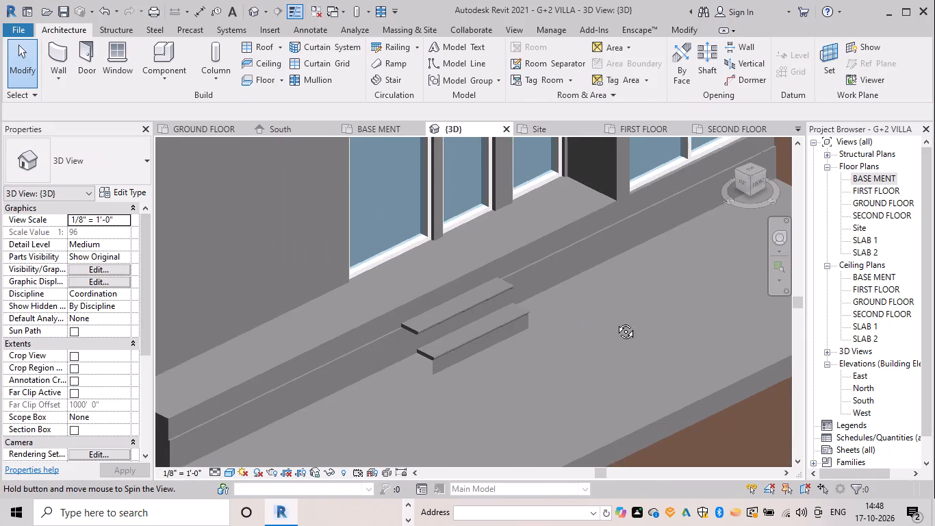
pyautogui.keyDown('shift'); pyautogui.moveTo(615, 321); pyautogui.dragTo(497, 338, button='middle'); pyautogui.keyUp('shift')
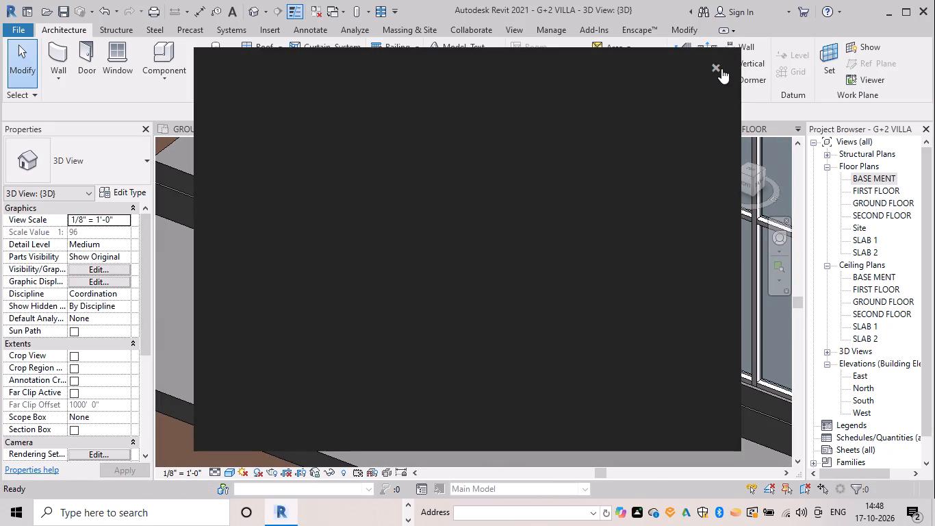
pyautogui.click(718, 60)
pyautogui.scroll(-2, 595, 390)
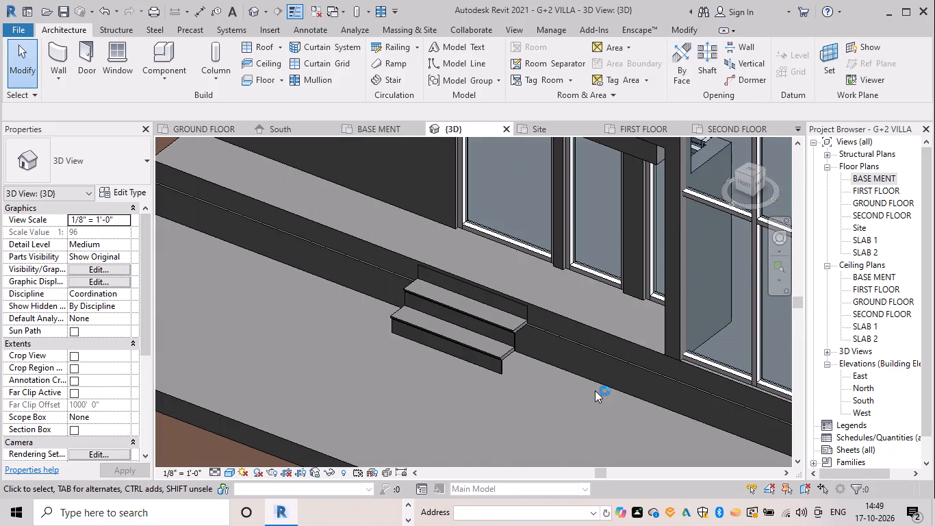
pyautogui.scroll(-1, 595, 390)
pyautogui.keyDown('shift'); pyautogui.moveTo(573, 396); pyautogui.dragTo(662, 310, button='middle'); pyautogui.keyUp('shift')
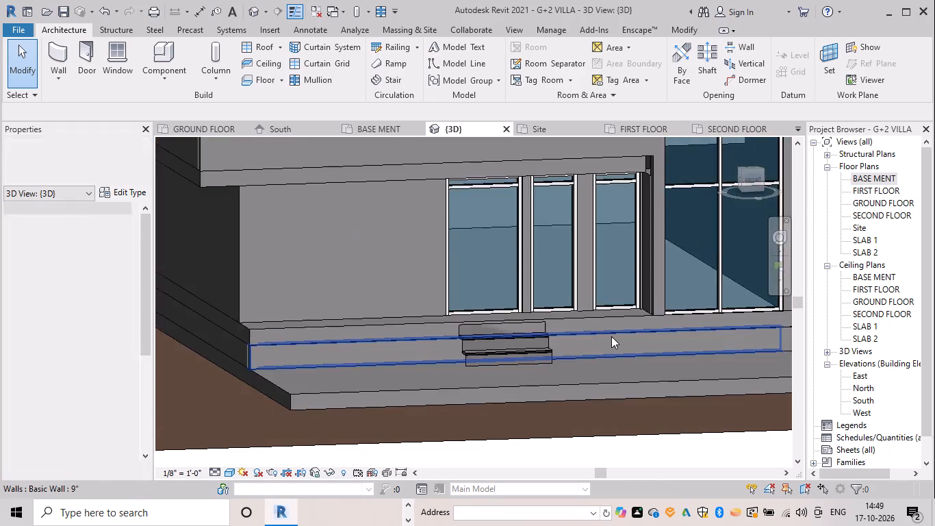
pyautogui.scroll(-2, 611, 336)
pyautogui.keyDown('shift'); pyautogui.moveTo(610, 336); pyautogui.dragTo(640, 342, button='middle'); pyautogui.keyUp('shift')
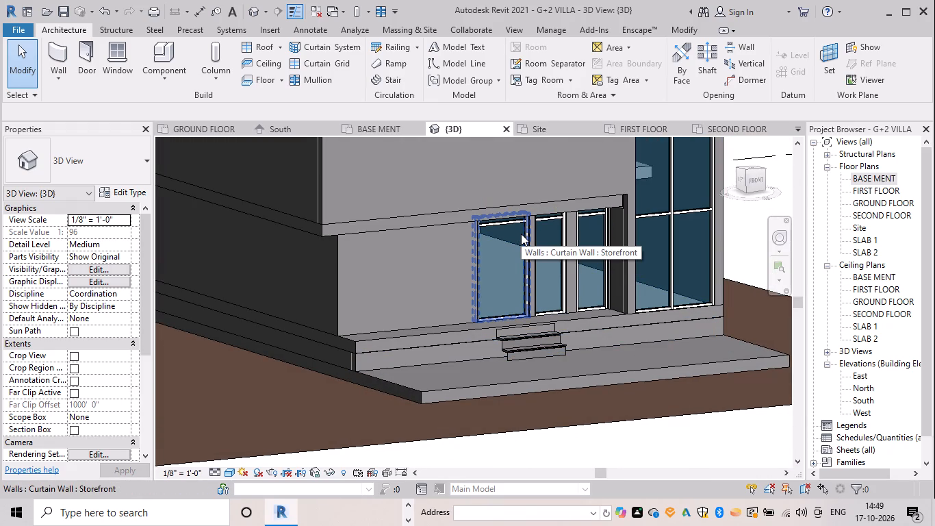
pyautogui.scroll(-3, 454, 286)
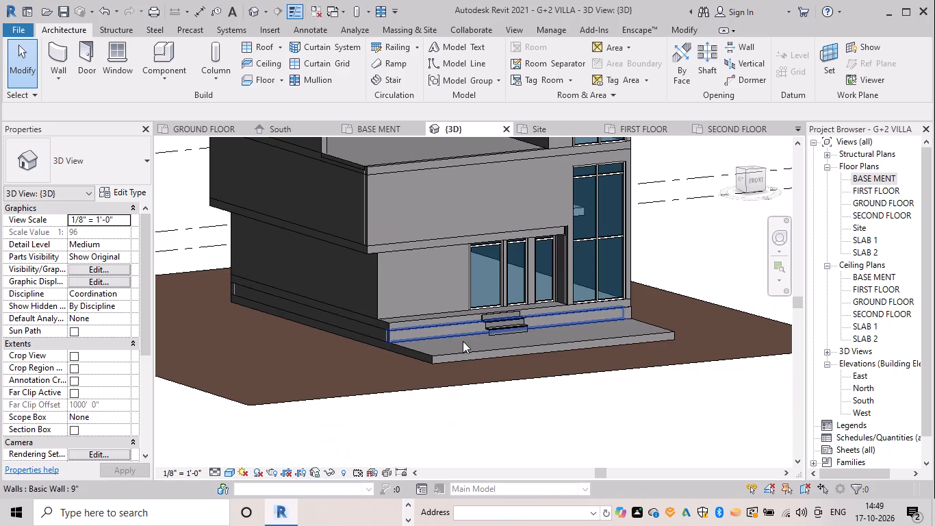
pyautogui.keyDown('shift'); pyautogui.moveTo(459, 338); pyautogui.dragTo(568, 316, button='middle'); pyautogui.keyUp('shift')
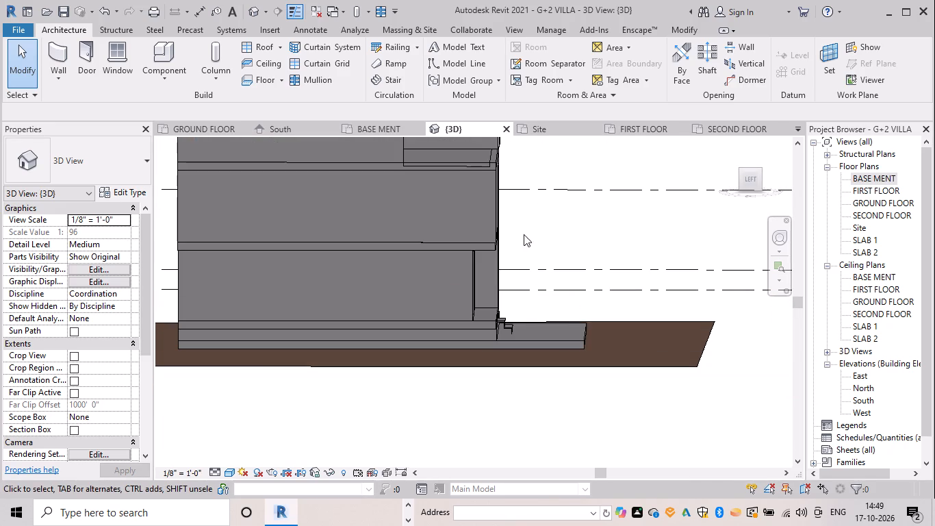
# Edit the first-floor slab's boundary so its front edge projects out past the front wall, and finish the sketch.
pyautogui.scroll(2, 490, 256)
pyautogui.click(486, 240)
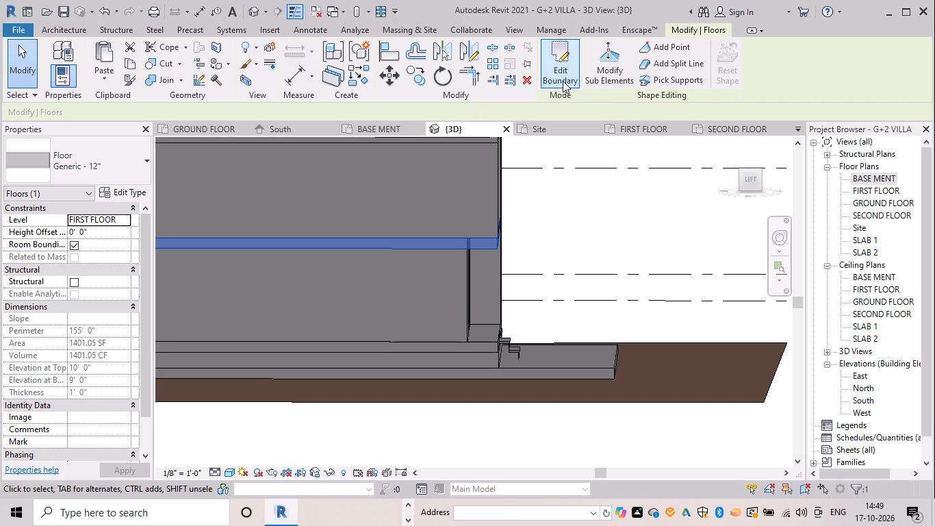
pyautogui.click(563, 79)
pyautogui.scroll(-2, 515, 254)
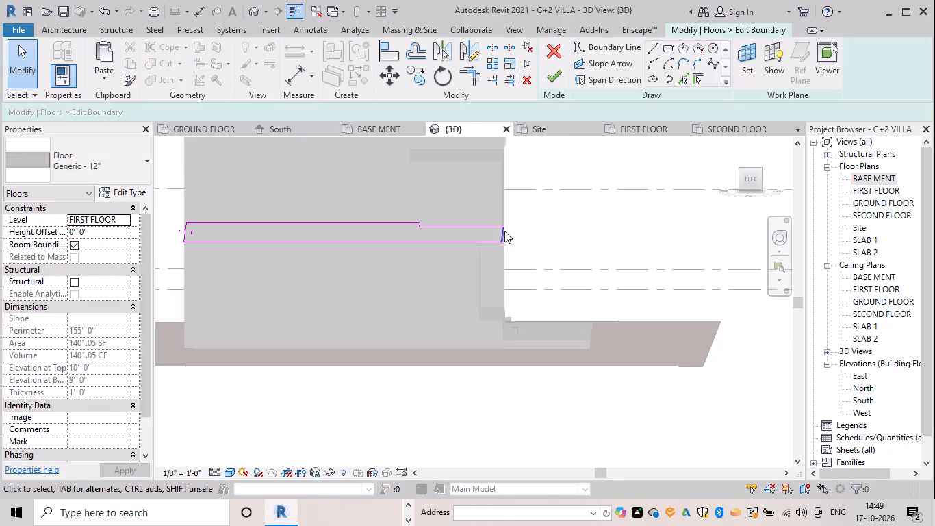
pyautogui.moveTo(502, 230); pyautogui.dragTo(533, 238)
pyautogui.click(554, 266)
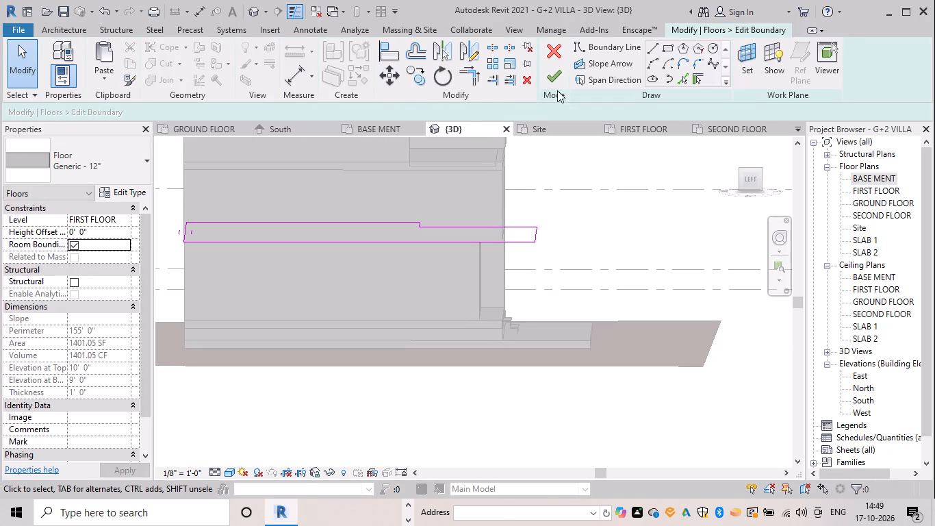
pyautogui.click(556, 73)
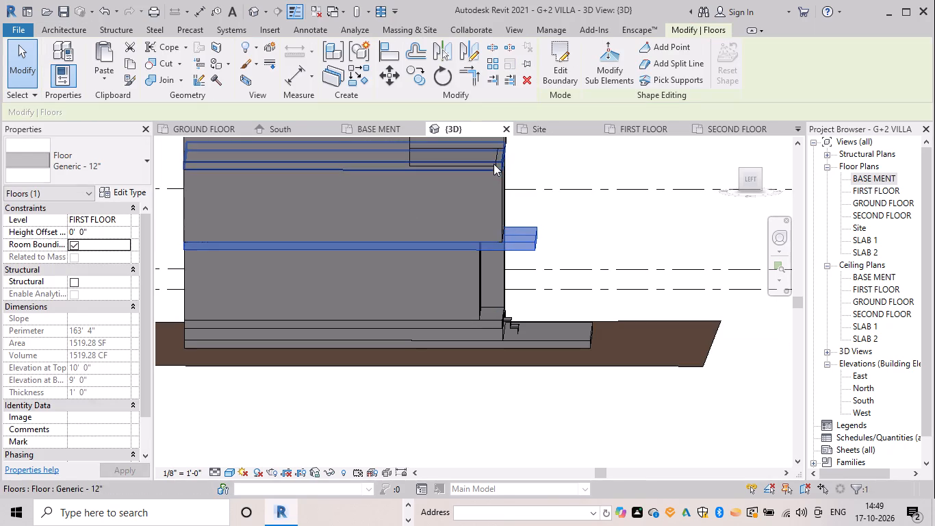
# Open the second-floor slab's boundary for editing and pull its front edge outward.
pyautogui.keyDown('shift'); pyautogui.moveTo(547, 201); pyautogui.dragTo(509, 199, button='middle'); pyautogui.keyUp('shift')
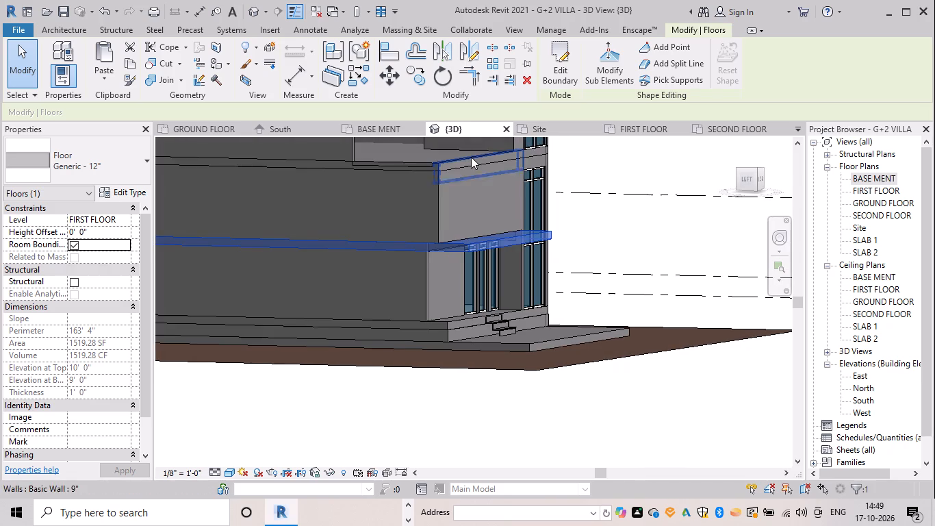
pyautogui.click(470, 155)
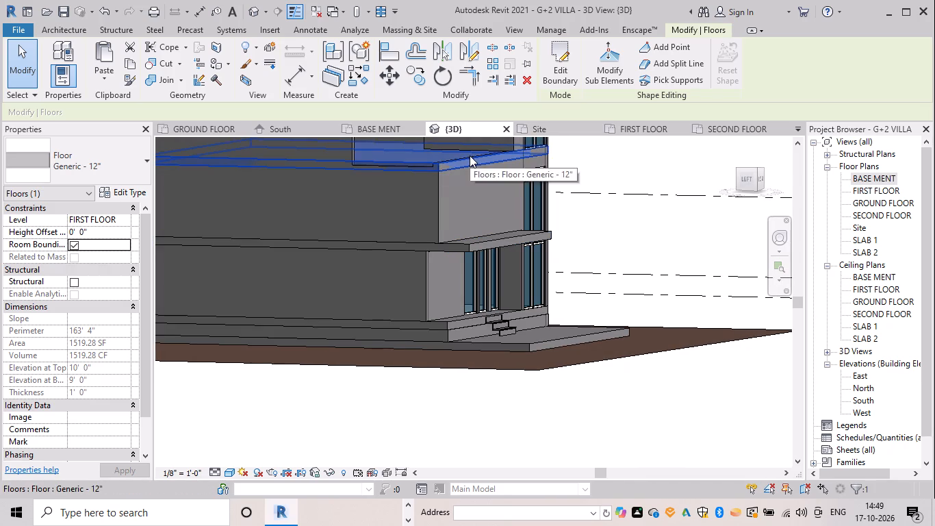
pyautogui.click(556, 75)
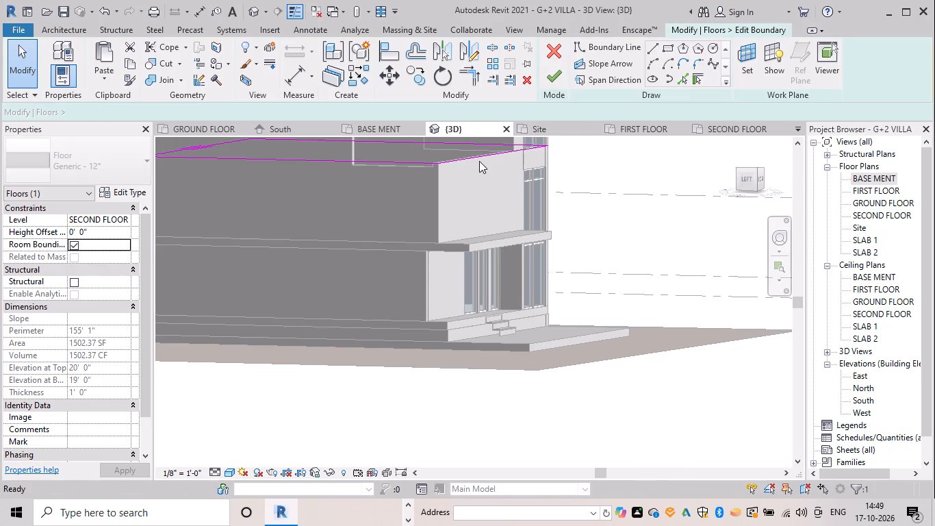
pyautogui.moveTo(476, 157); pyautogui.dragTo(478, 171)
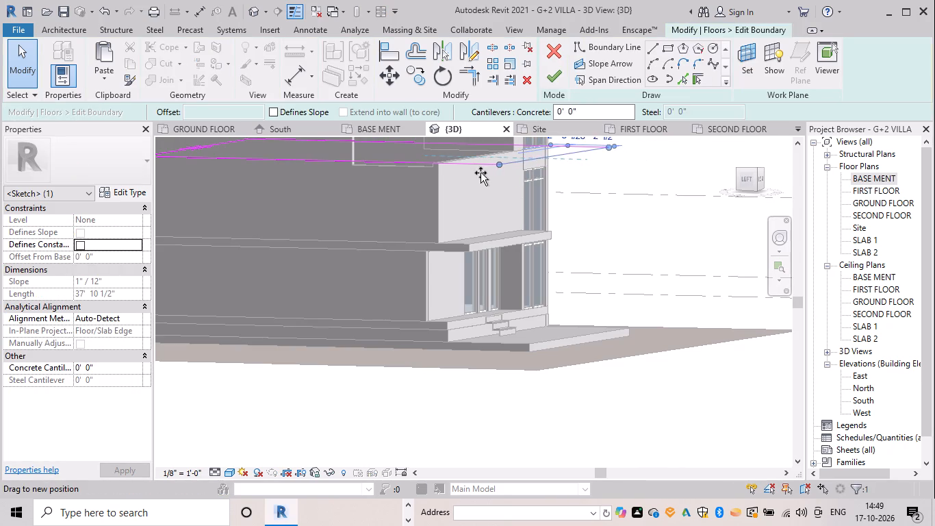
# From the top view, move the second-floor slab's front boundary line back in line with the house's front face.
pyautogui.scroll(-4, 522, 182)
pyautogui.keyDown('shift'); pyautogui.scroll(-1, 529, 201); pyautogui.keyUp('shift')
pyautogui.keyDown('shift'); pyautogui.moveTo(527, 203); pyautogui.dragTo(554, 452, button='middle'); pyautogui.keyUp('shift')
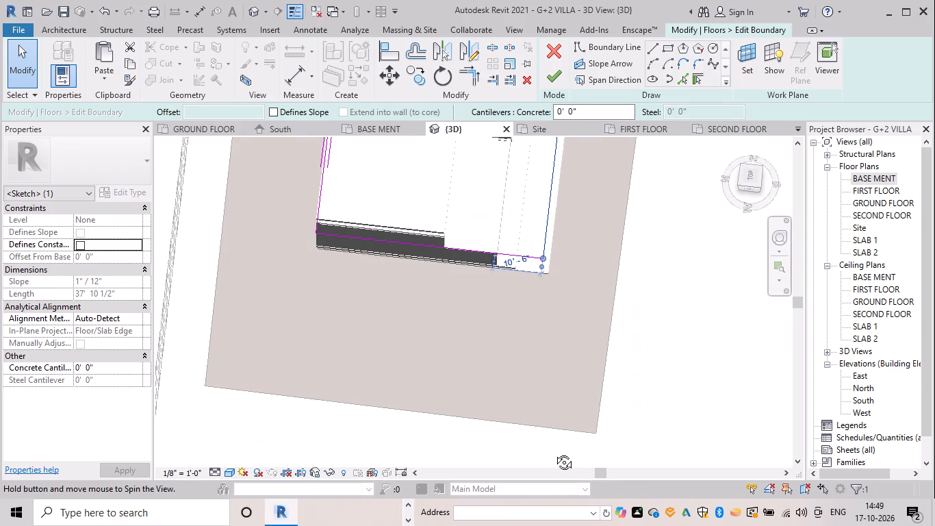
pyautogui.keyDown('shift'); pyautogui.moveTo(554, 452); pyautogui.dragTo(554, 456, button='middle'); pyautogui.keyUp('shift')
pyautogui.keyDown('shift'); pyautogui.moveTo(578, 303); pyautogui.dragTo(582, 370, button='middle'); pyautogui.keyUp('shift')
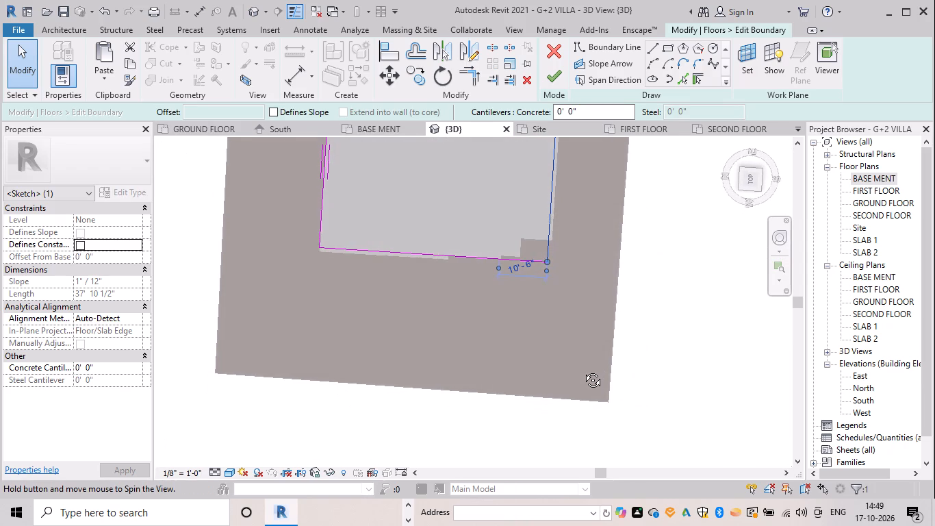
pyautogui.keyDown('shift'); pyautogui.moveTo(582, 370); pyautogui.dragTo(583, 371, button='middle'); pyautogui.keyUp('shift')
pyautogui.click(745, 176)
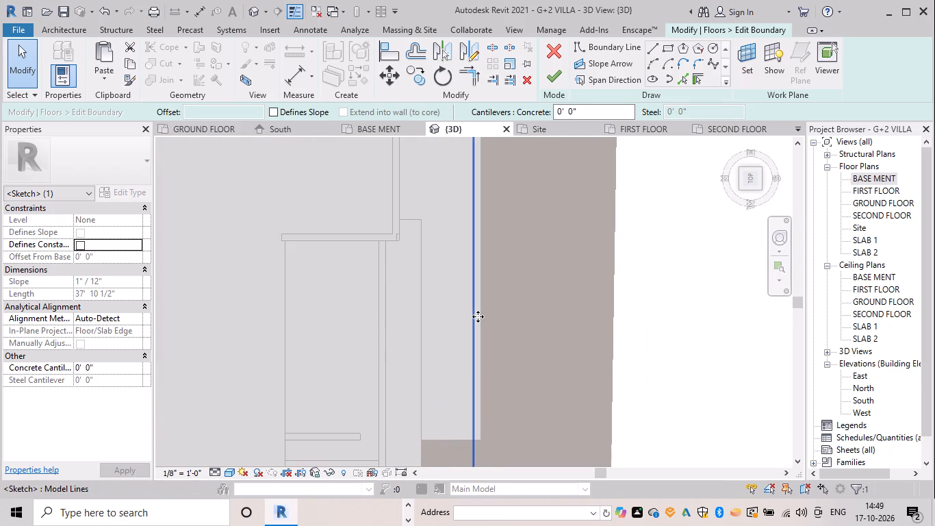
pyautogui.moveTo(478, 316); pyautogui.dragTo(426, 308)
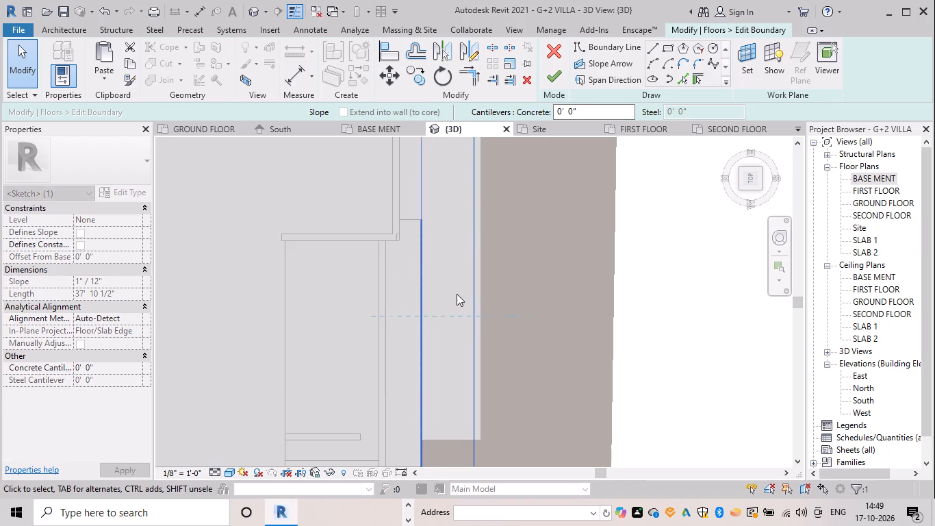
# Draw a 2' 6 1/2" boundary line from the second-floor slab's front edge back to the outer wall face.
pyautogui.scroll(-7, 461, 294)
pyautogui.moveTo(492, 297); pyautogui.dragTo(513, 295, button='middle')
pyautogui.scroll(5, 470, 262)
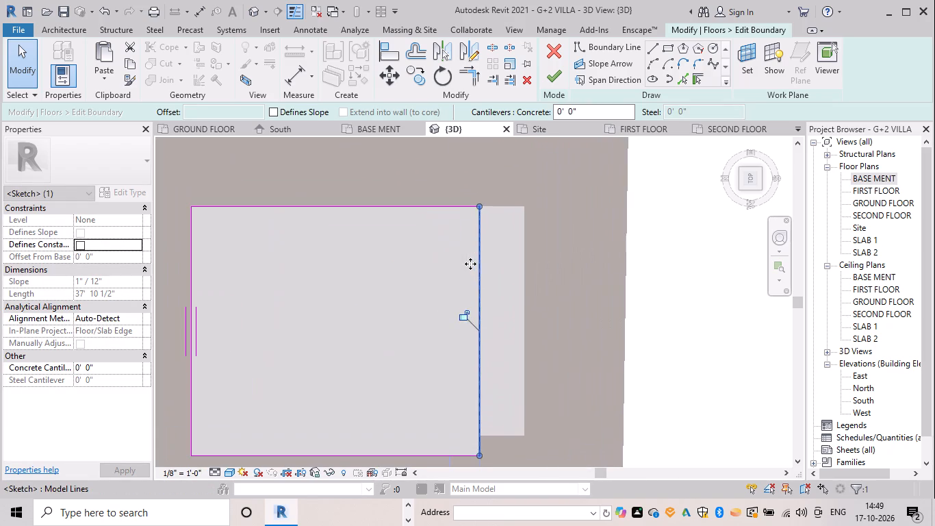
pyautogui.doubleClick(655, 51)
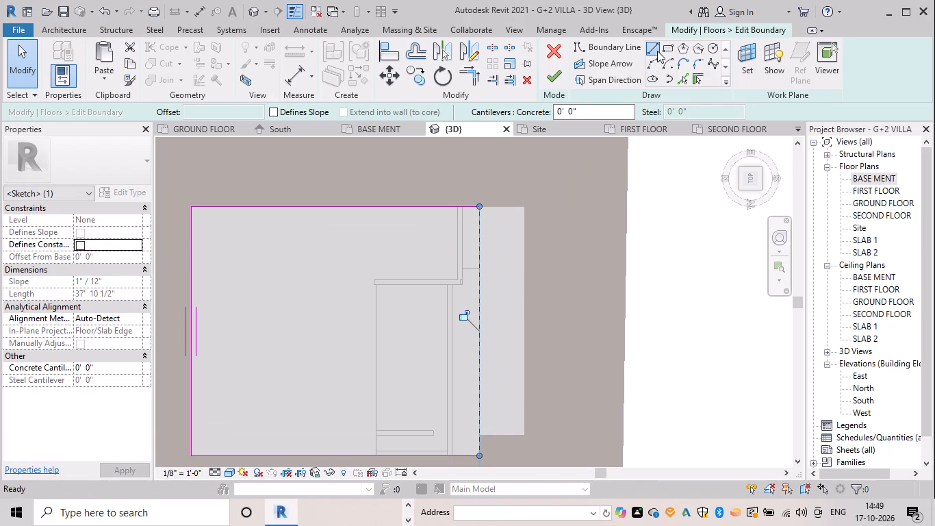
pyautogui.scroll(5, 463, 287)
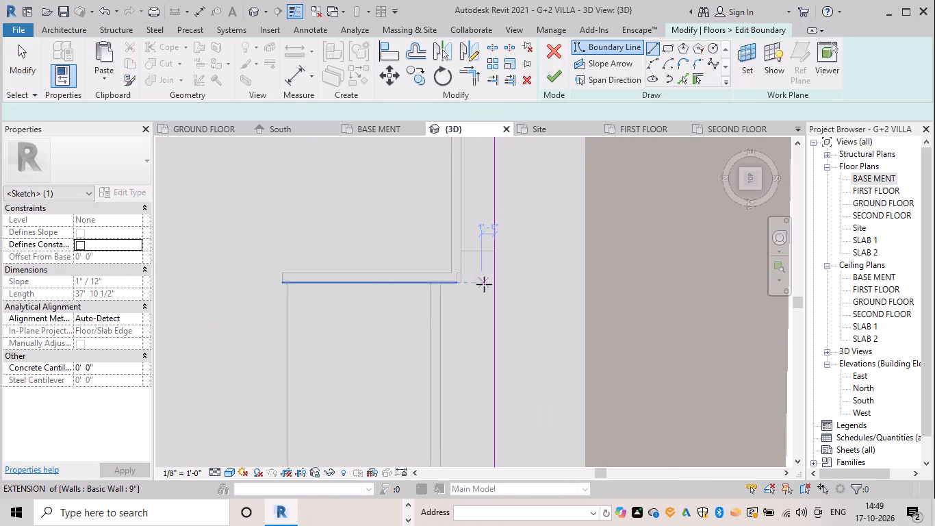
pyautogui.moveTo(497, 253); pyautogui.dragTo(489, 253)
pyautogui.click(465, 252)
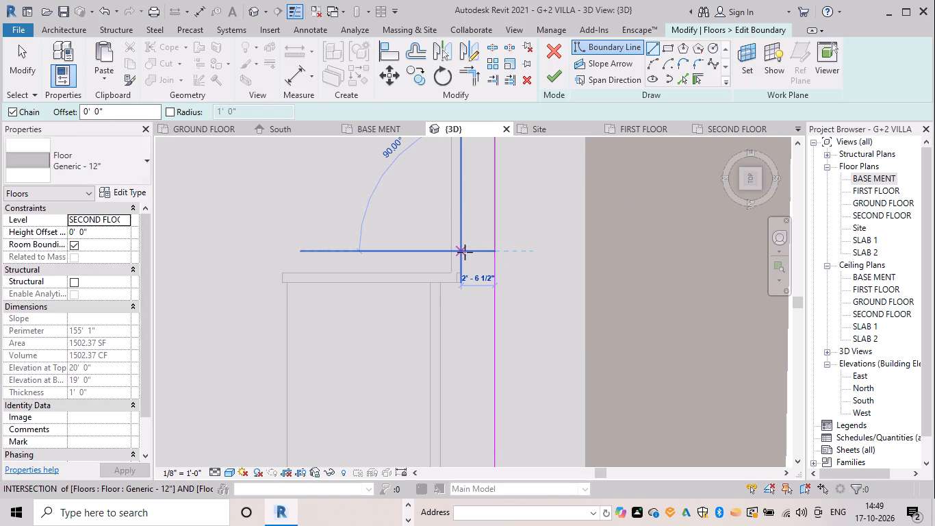
pyautogui.press('Escape')
# Draw boundary lines for a corner notch in the second-floor slab: 15' 8" along the wall to the front edge, plus one to the side edge.
pyautogui.scroll(-4, 526, 255)
pyautogui.moveTo(529, 260); pyautogui.dragTo(554, 309, button='middle')
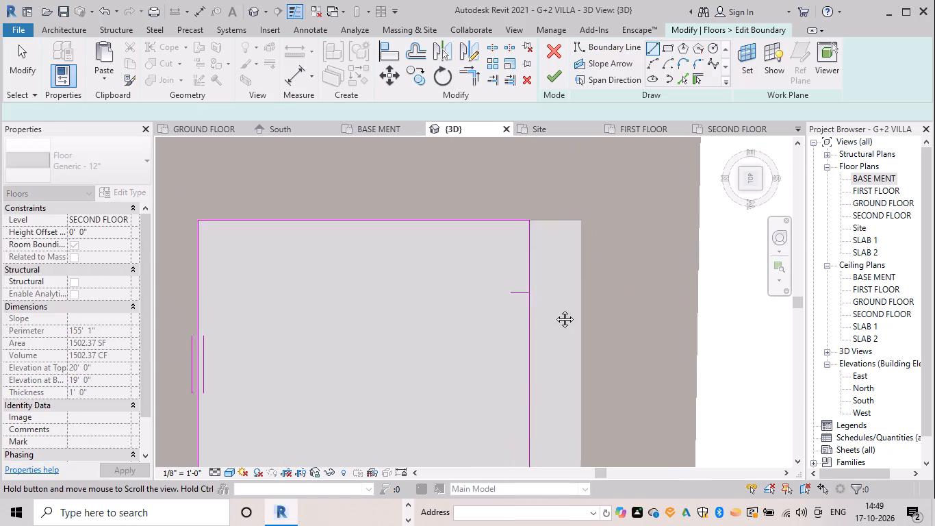
pyautogui.moveTo(554, 309); pyautogui.dragTo(556, 313, button='middle')
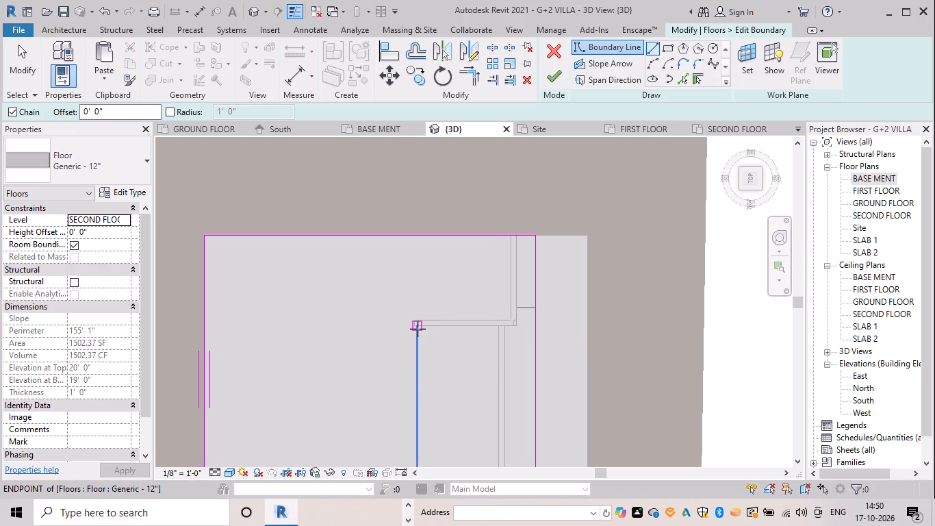
pyautogui.moveTo(418, 329); pyautogui.dragTo(448, 329)
pyautogui.click(532, 325)
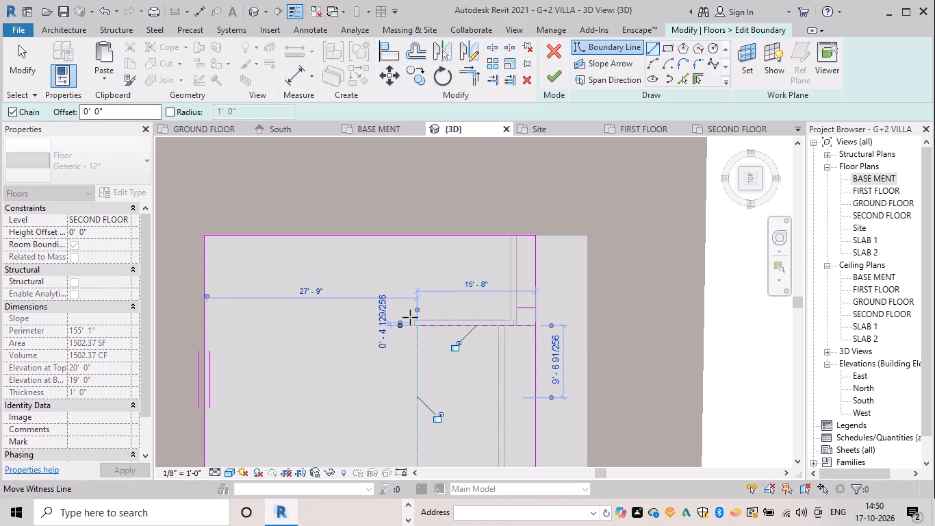
pyautogui.moveTo(415, 325); pyautogui.dragTo(417, 310)
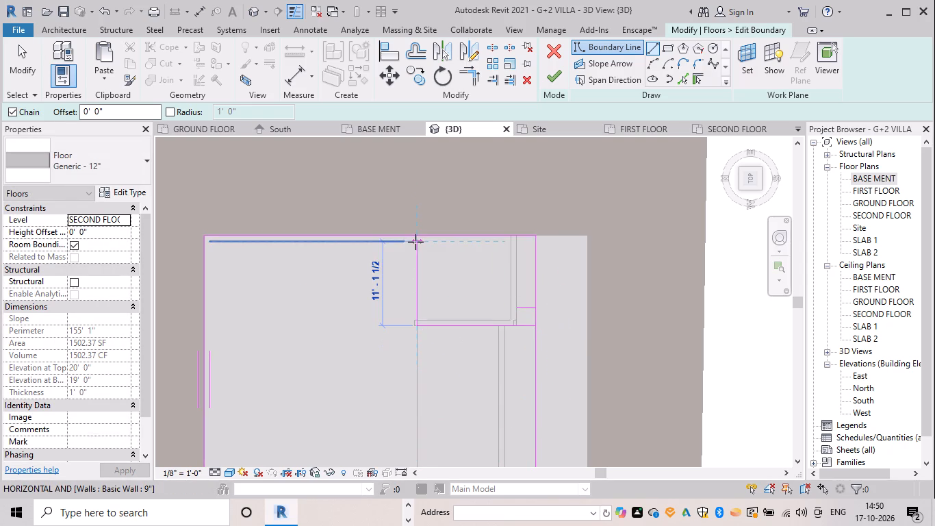
pyautogui.click(415, 238)
pyautogui.press('Escape')
pyautogui.press('Escape')
pyautogui.press('Escape')
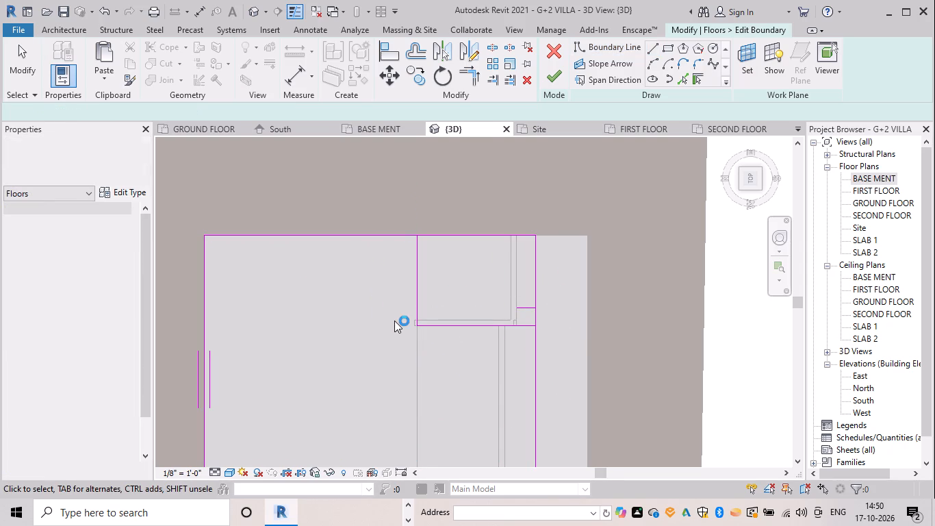
# Trim the second-floor slab's side and front boundary lines to the notch lines to form a clean corner notch.
pyautogui.press('t')
pyautogui.press('r')
pyautogui.moveTo(416, 263); pyautogui.dragTo(405, 245)
pyautogui.click(395, 232)
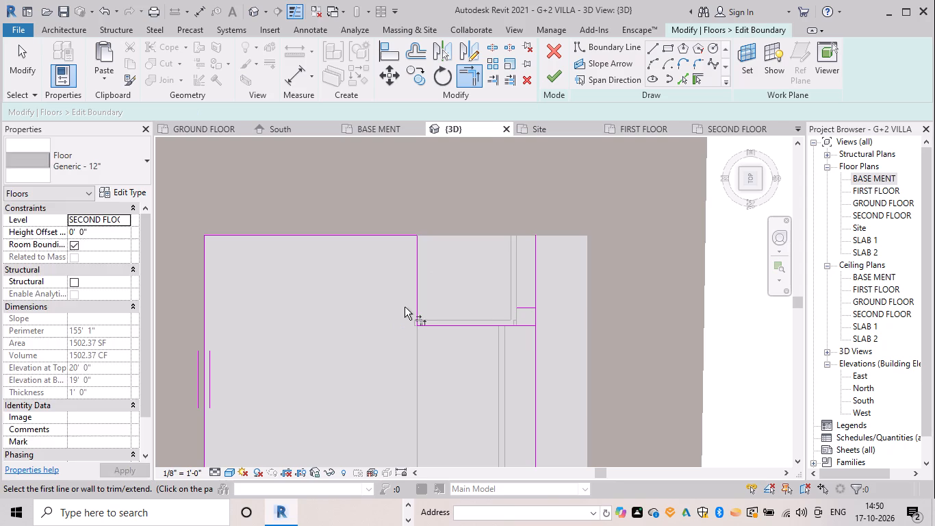
pyautogui.moveTo(535, 339); pyautogui.dragTo(527, 339)
pyautogui.click(517, 334)
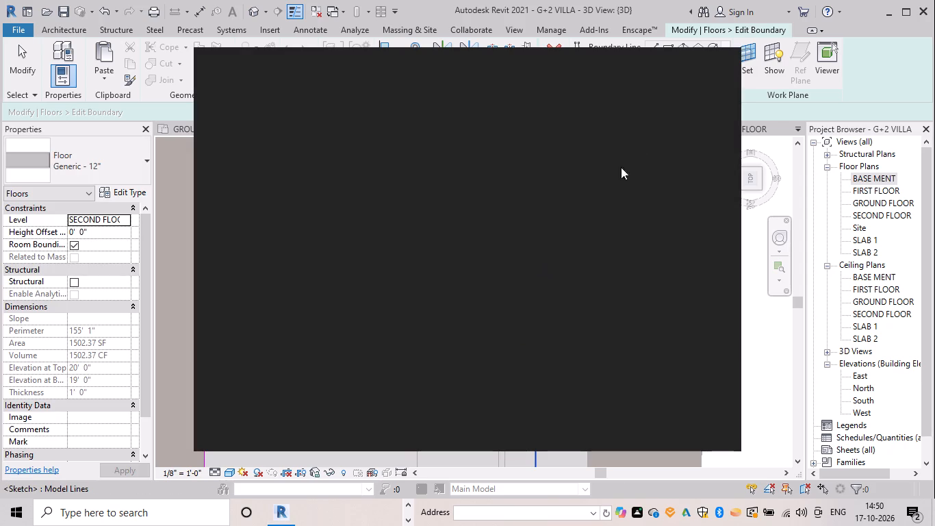
pyautogui.click(716, 61)
pyautogui.click(513, 326)
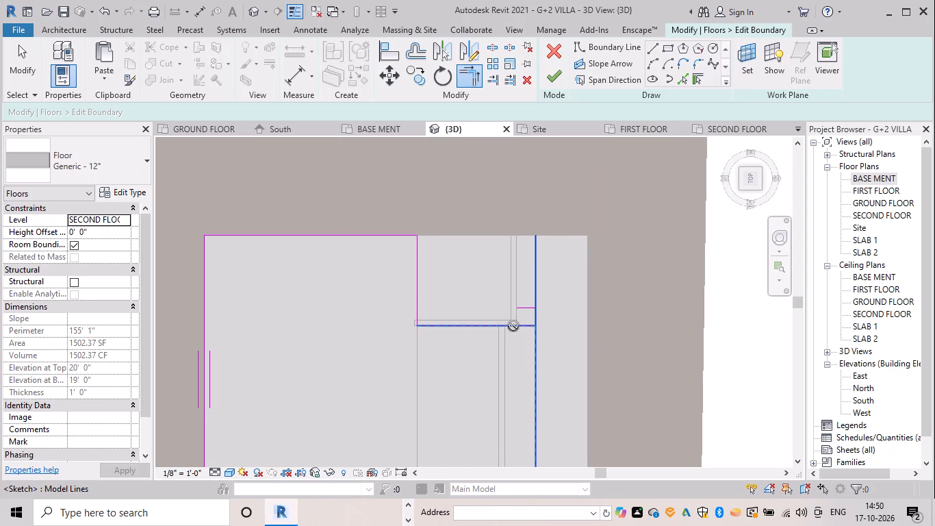
pyautogui.click(680, 473)
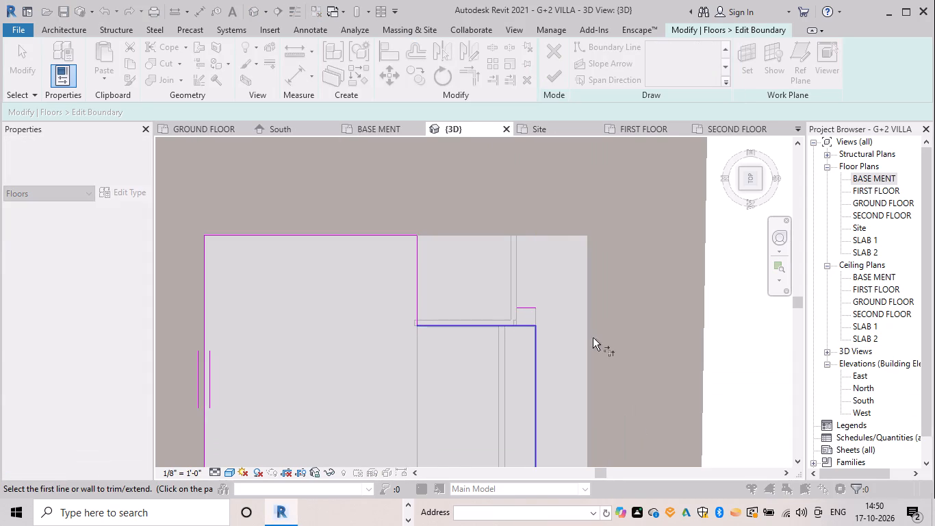
pyautogui.press('Escape')
# Delete the leftover 2' 6 1/2" boundary line at the notch and finish the second-floor slab's boundary edit.
pyautogui.click(535, 306)
pyautogui.press('Delete')
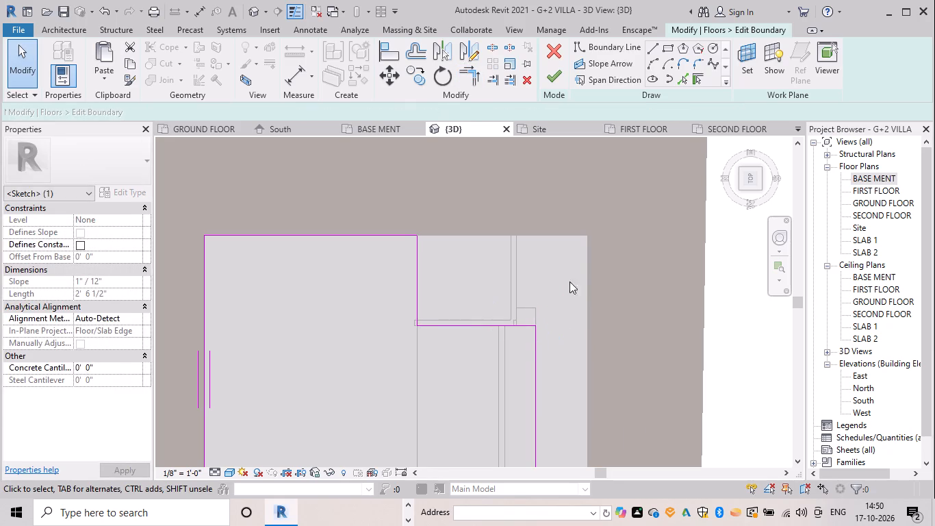
pyautogui.click(556, 67)
pyautogui.press('Escape')
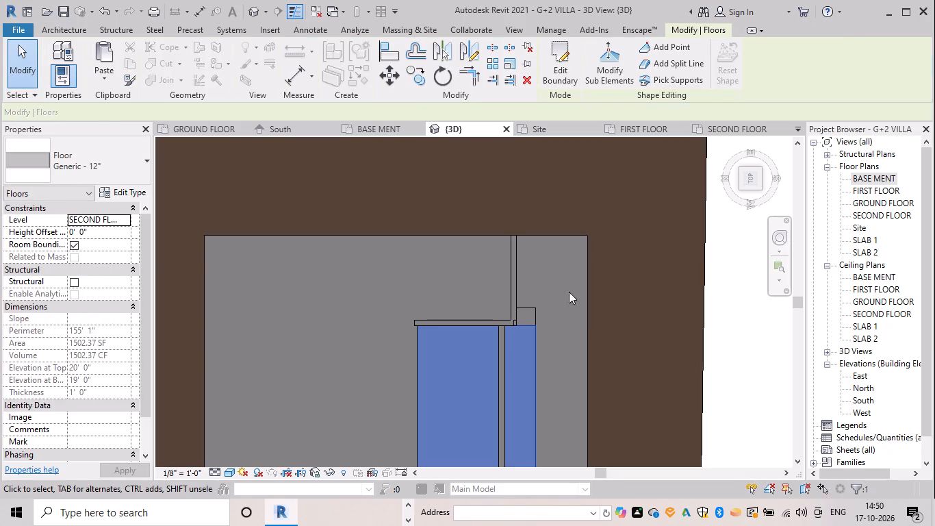
# Examine the second-floor slab's corner notch and the villa's front and side from several 3D angles.
pyautogui.scroll(-3, 596, 341)
pyautogui.keyDown('shift'); pyautogui.moveTo(590, 360); pyautogui.dragTo(473, 234, button='middle'); pyautogui.keyUp('shift')
pyautogui.keyDown('shift'); pyautogui.moveTo(504, 384); pyautogui.dragTo(503, 382, button='middle'); pyautogui.keyUp('shift')
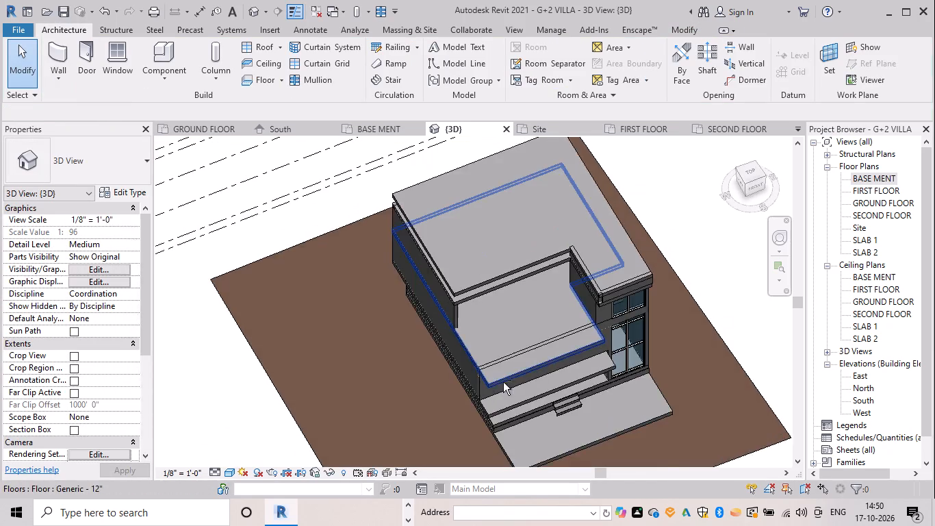
pyautogui.keyDown('shift'); pyautogui.moveTo(503, 382); pyautogui.dragTo(496, 284, button='middle'); pyautogui.keyUp('shift')
pyautogui.keyDown('shift'); pyautogui.moveTo(521, 377); pyautogui.dragTo(526, 327, button='middle'); pyautogui.keyUp('shift')
pyautogui.moveTo(554, 399); pyautogui.dragTo(554, 404, button='middle')
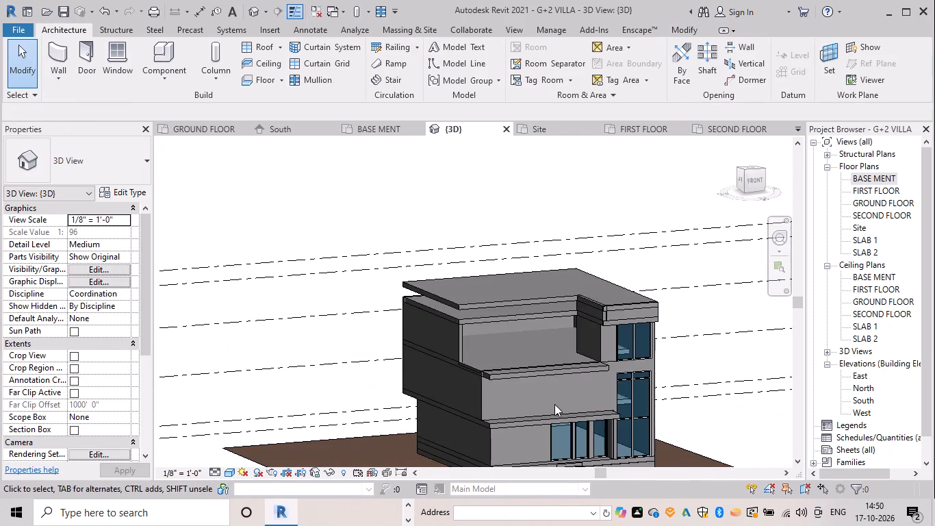
pyautogui.moveTo(554, 404); pyautogui.dragTo(552, 298, button='middle')
pyautogui.keyDown('shift'); pyautogui.moveTo(580, 373); pyautogui.dragTo(596, 366, button='middle'); pyautogui.keyUp('shift')
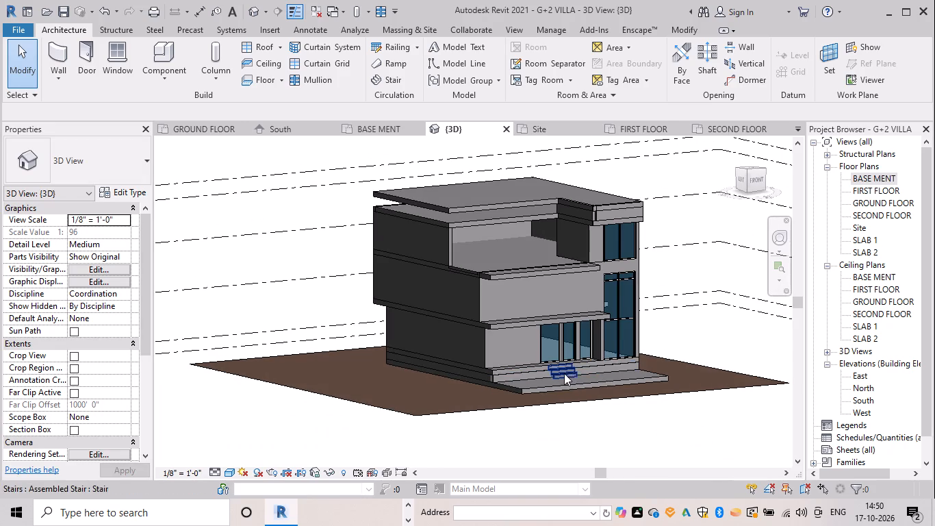
pyautogui.scroll(1, 538, 373)
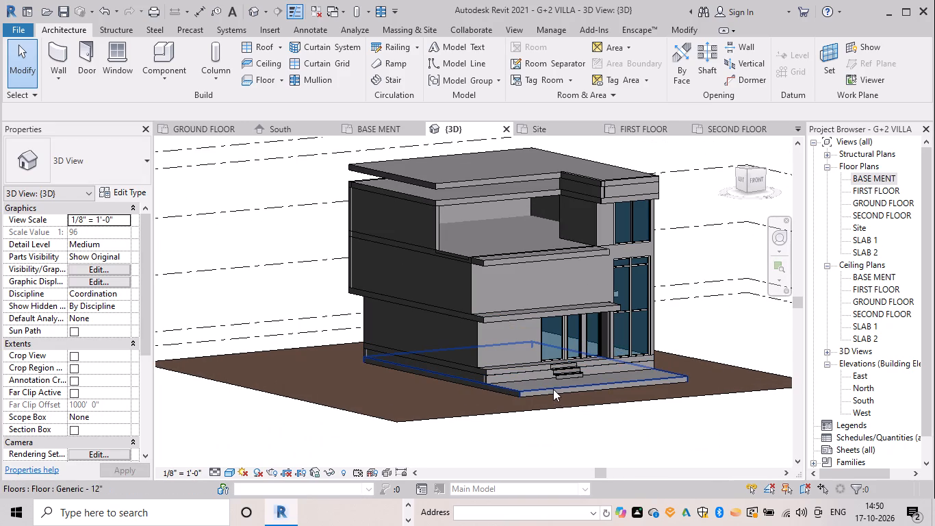
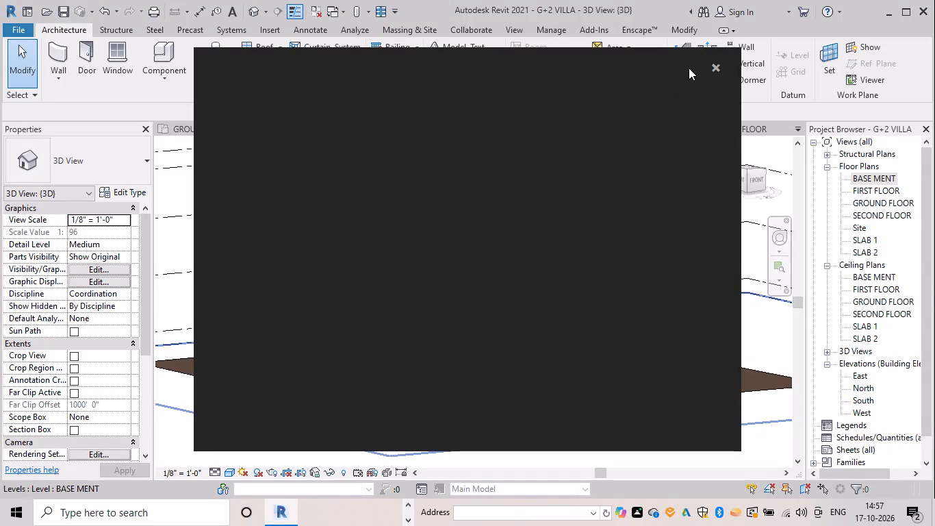
# Examine the villa's front façade and entrance steps from several 3D angles.
pyautogui.click(718, 62)
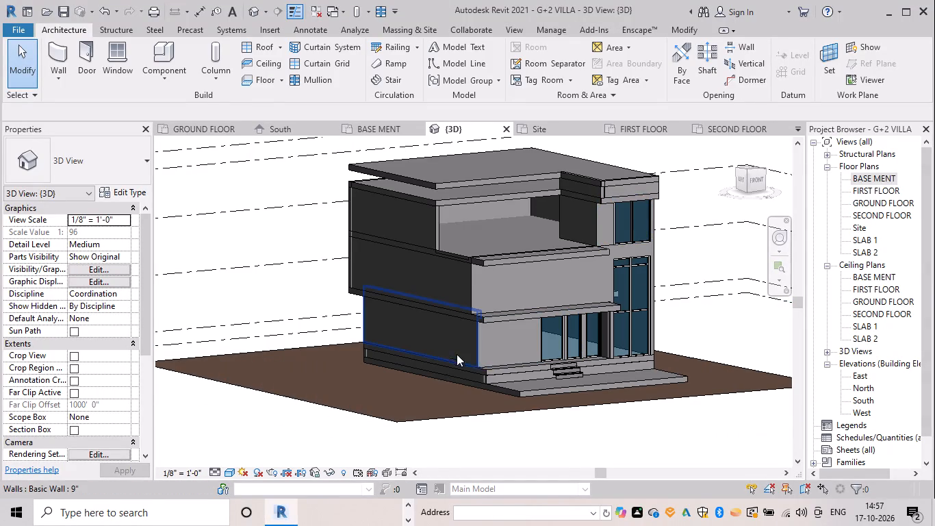
pyautogui.scroll(2, 491, 334)
pyautogui.scroll(-2, 491, 334)
pyautogui.keyDown('shift'); pyautogui.moveTo(489, 334); pyautogui.dragTo(442, 330, button='middle'); pyautogui.keyUp('shift')
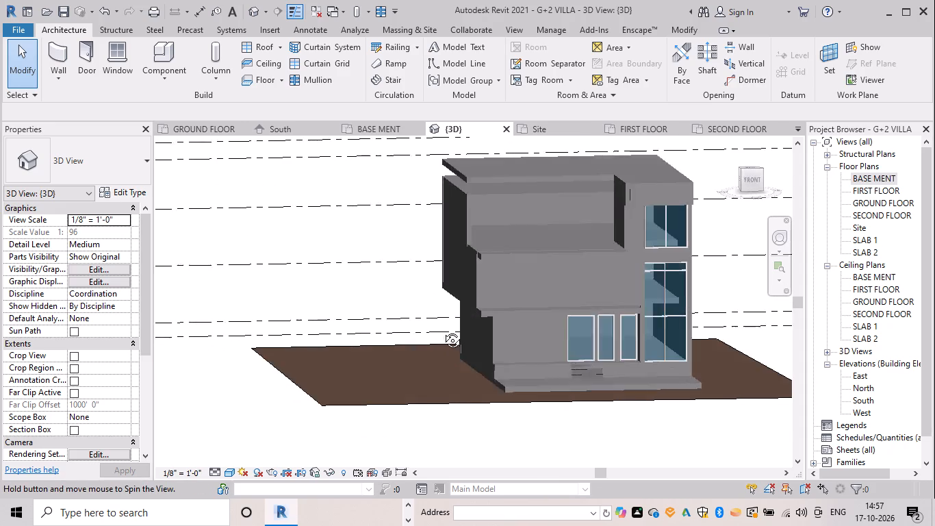
pyautogui.keyDown('shift'); pyautogui.moveTo(442, 330); pyautogui.dragTo(441, 330, button='middle'); pyautogui.keyUp('shift')
pyautogui.scroll(1, 555, 346)
pyautogui.moveTo(555, 346); pyautogui.dragTo(617, 330, button='middle')
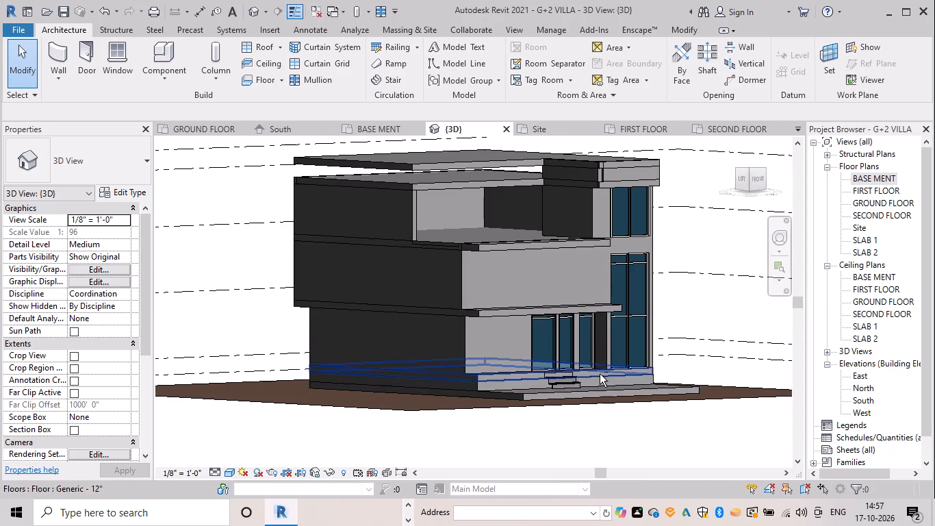
pyautogui.keyDown('shift'); pyautogui.moveTo(600, 374); pyautogui.dragTo(568, 414, button='middle'); pyautogui.keyUp('shift')
pyautogui.keyDown('shift'); pyautogui.moveTo(588, 385); pyautogui.dragTo(550, 388, button='middle'); pyautogui.keyUp('shift')
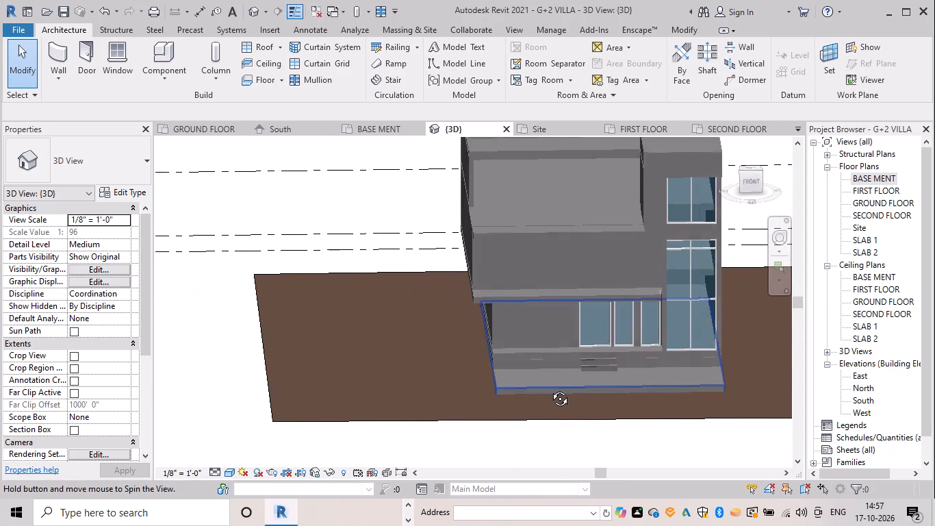
pyautogui.keyDown('shift'); pyautogui.moveTo(550, 388); pyautogui.dragTo(542, 381, button='middle'); pyautogui.keyUp('shift')
pyautogui.scroll(2, 595, 366)
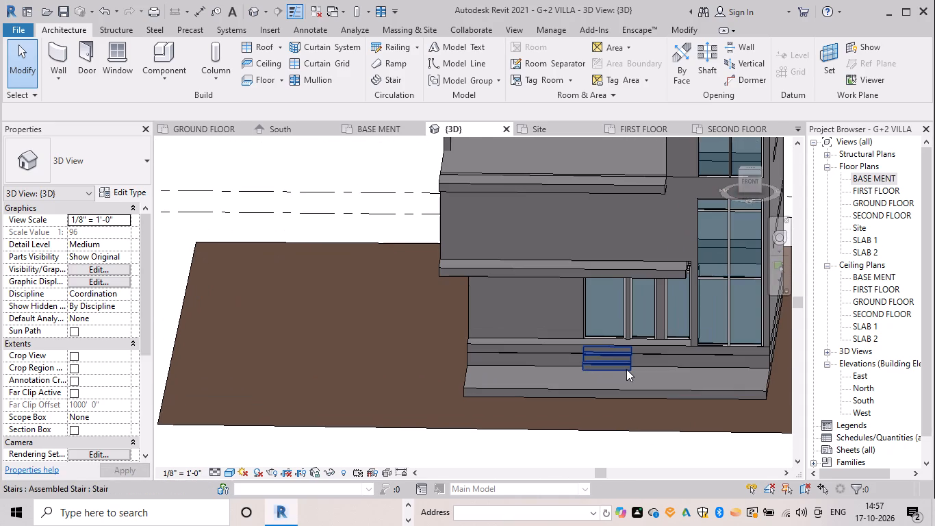
# Widen the entrance steps' run to about 8' 9 1/2" in the BASE MENT plan and finish the stair edit.
pyautogui.click(626, 369)
pyautogui.click(552, 72)
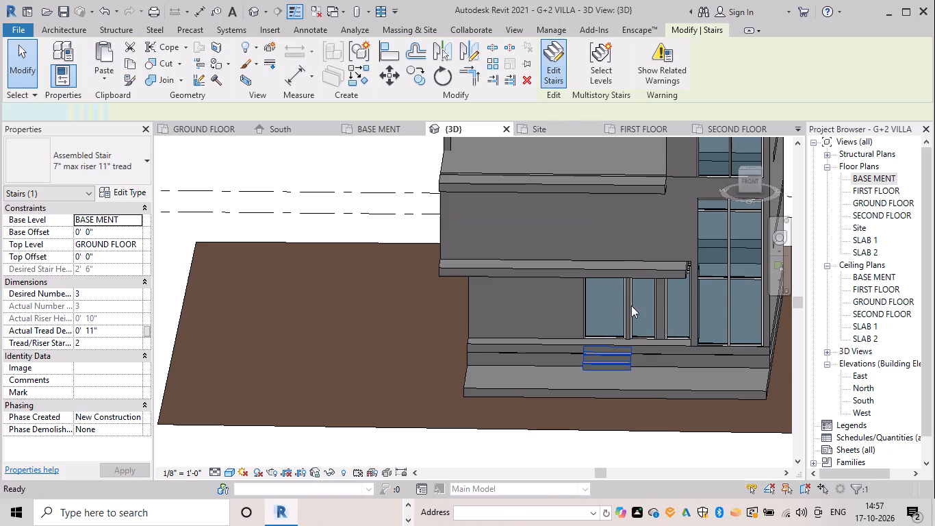
pyautogui.scroll(4, 622, 362)
pyautogui.click(628, 362)
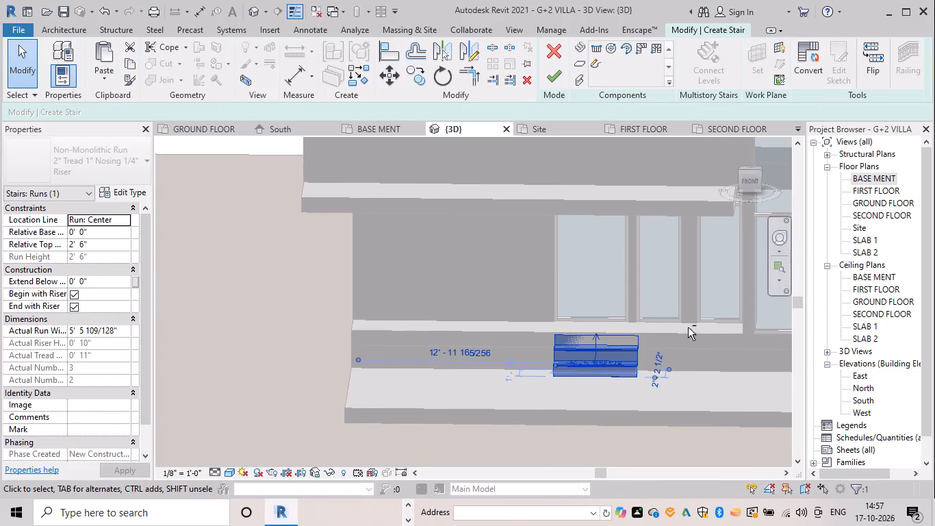
pyautogui.keyDown('shift'); pyautogui.moveTo(688, 327); pyautogui.dragTo(697, 436, button='middle'); pyautogui.keyUp('shift')
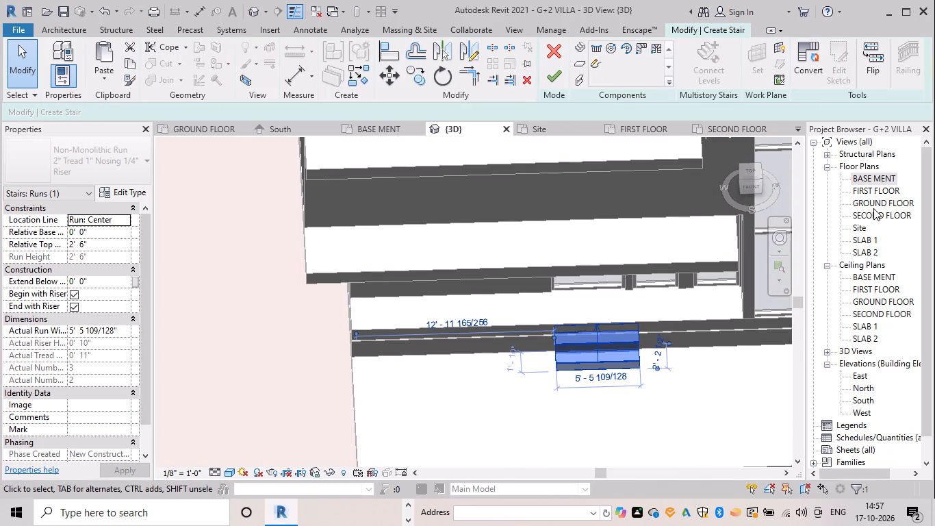
pyautogui.doubleClick(871, 179)
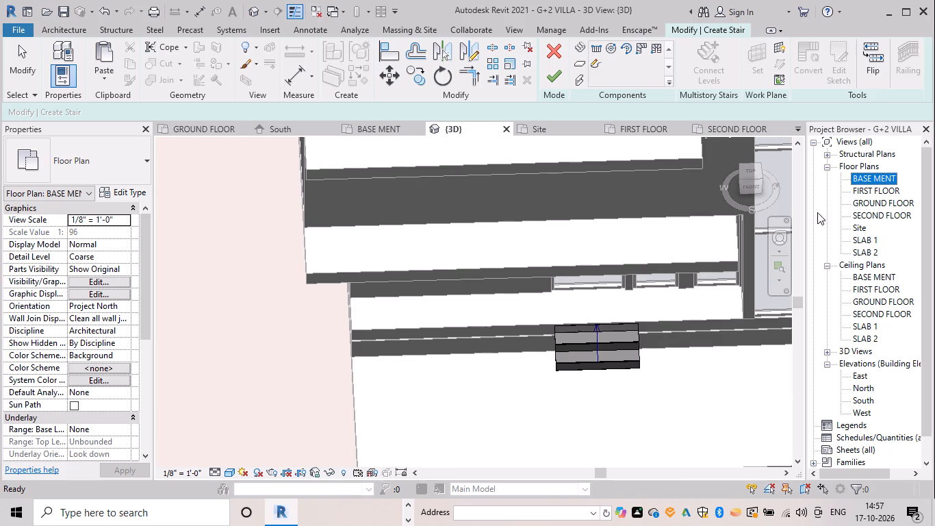
pyautogui.moveTo(732, 430); pyautogui.dragTo(749, 403)
pyautogui.click(867, 173)
pyautogui.moveTo(867, 174); pyautogui.dragTo(869, 180)
pyautogui.moveTo(622, 351); pyautogui.dragTo(666, 357)
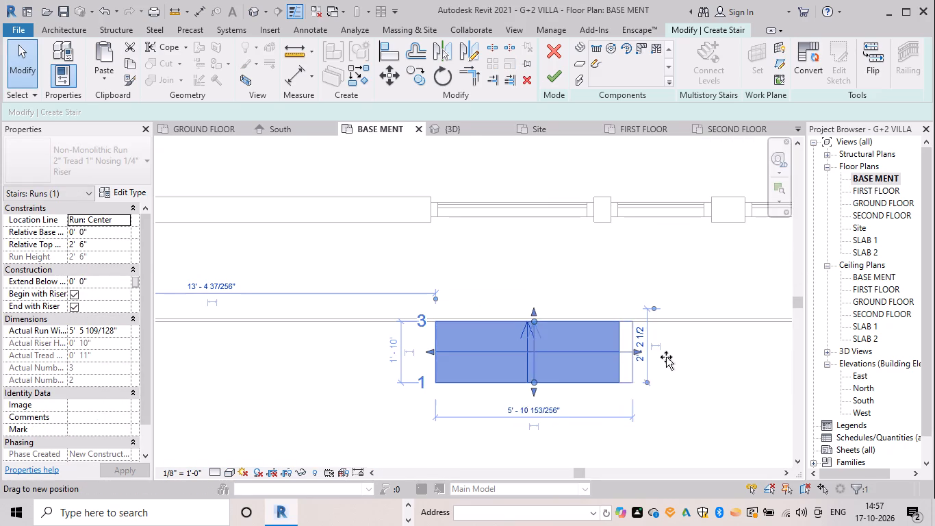
pyautogui.moveTo(666, 357); pyautogui.dragTo(730, 358)
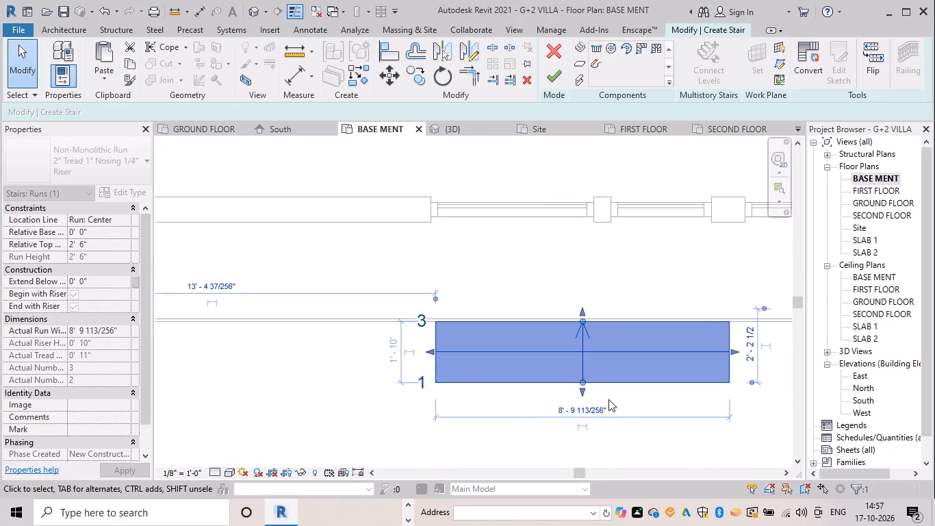
pyautogui.moveTo(582, 390); pyautogui.dragTo(582, 405)
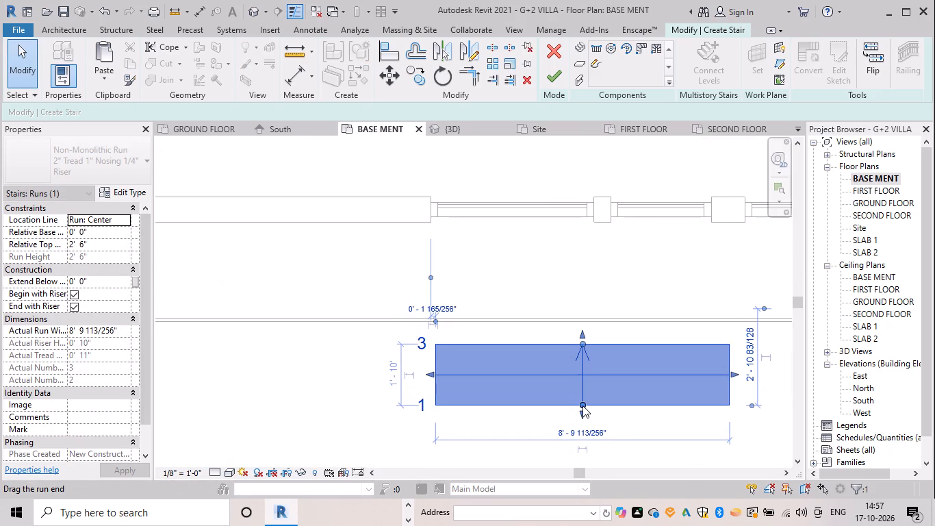
pyautogui.hotkey('ctrl', 'z')
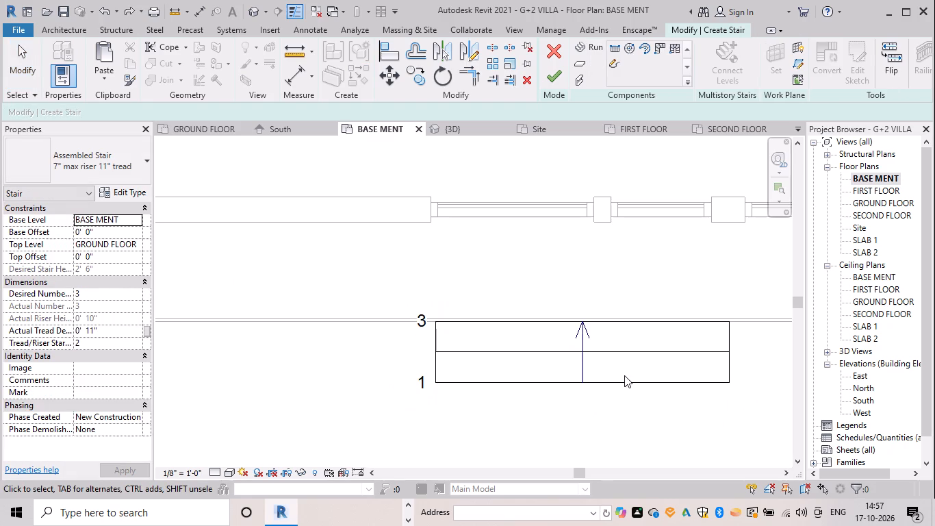
pyautogui.doubleClick(553, 89)
pyautogui.click(556, 77)
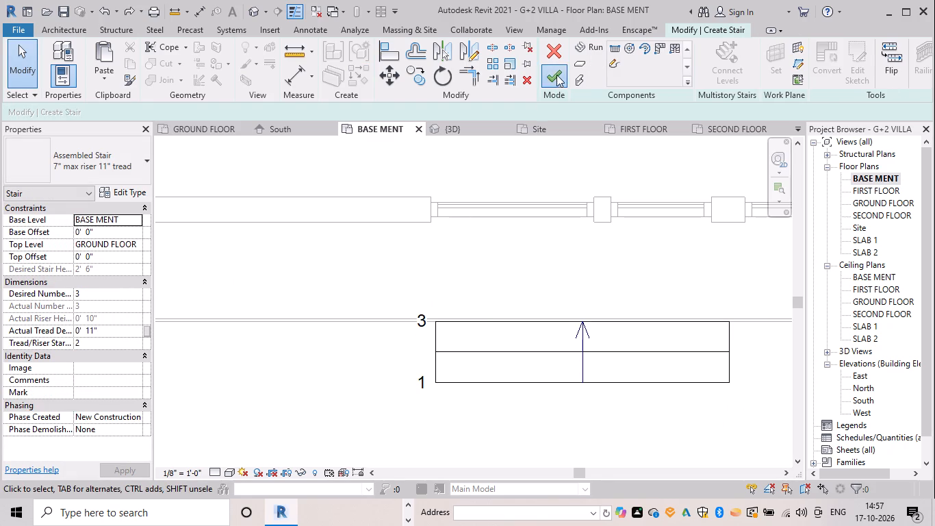
# Examine the widened entrance steps, the front platform and the first-floor overhang from several 3D angles.
pyautogui.click(473, 131)
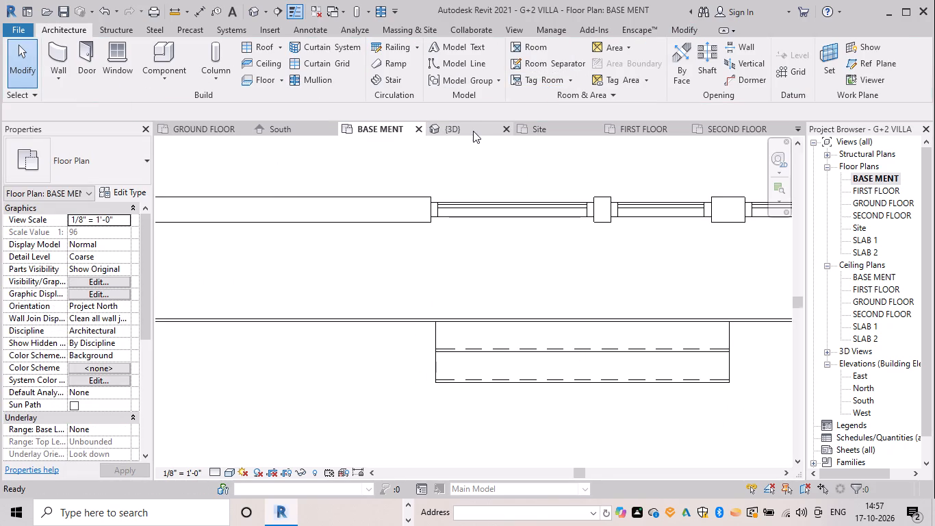
pyautogui.keyDown('shift'); pyautogui.moveTo(491, 345); pyautogui.dragTo(567, 322, button='middle'); pyautogui.keyUp('shift')
pyautogui.keyDown('shift'); pyautogui.moveTo(601, 367); pyautogui.dragTo(600, 299, button='middle'); pyautogui.keyUp('shift')
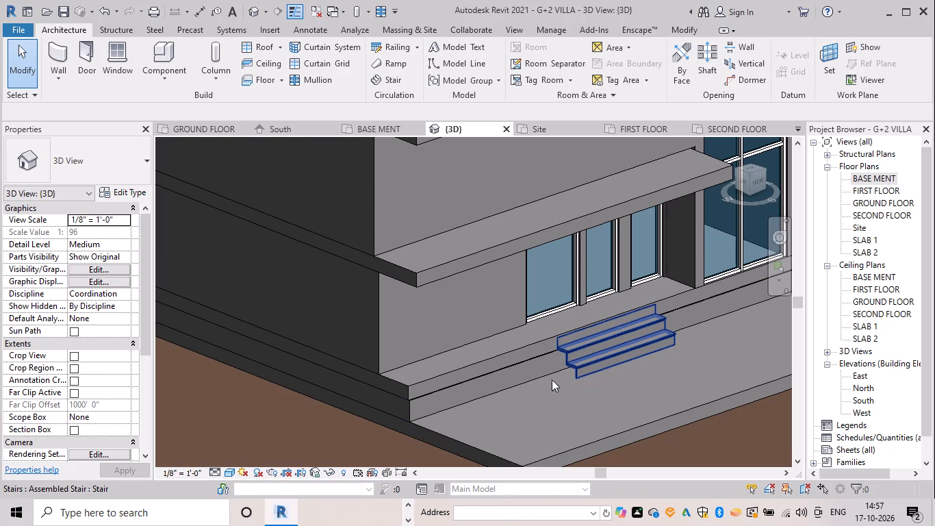
pyautogui.keyDown('shift'); pyautogui.moveTo(546, 376); pyautogui.dragTo(501, 327, button='middle'); pyautogui.keyUp('shift')
pyautogui.scroll(-2, 496, 335)
pyautogui.moveTo(494, 335); pyautogui.dragTo(493, 335, button='middle')
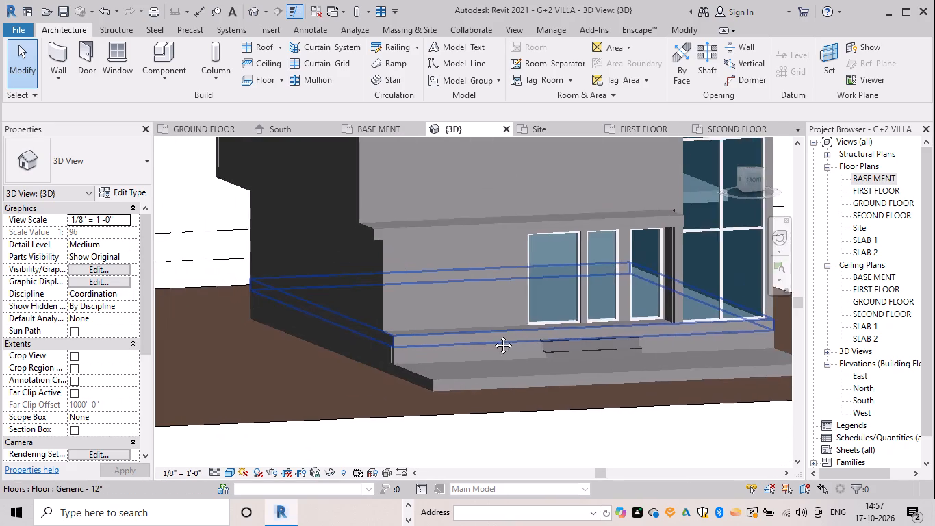
pyautogui.moveTo(493, 335); pyautogui.dragTo(470, 314, button='middle')
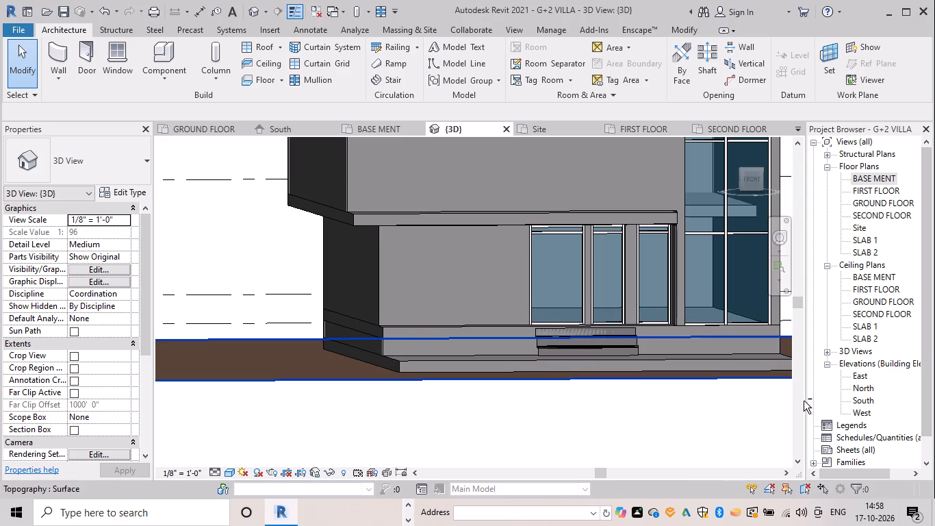
pyautogui.keyDown('shift'); pyautogui.moveTo(804, 401); pyautogui.dragTo(819, 410, button='middle'); pyautogui.keyUp('shift')
pyautogui.keyDown('shift'); pyautogui.moveTo(602, 427); pyautogui.dragTo(681, 451, button='middle'); pyautogui.keyUp('shift')
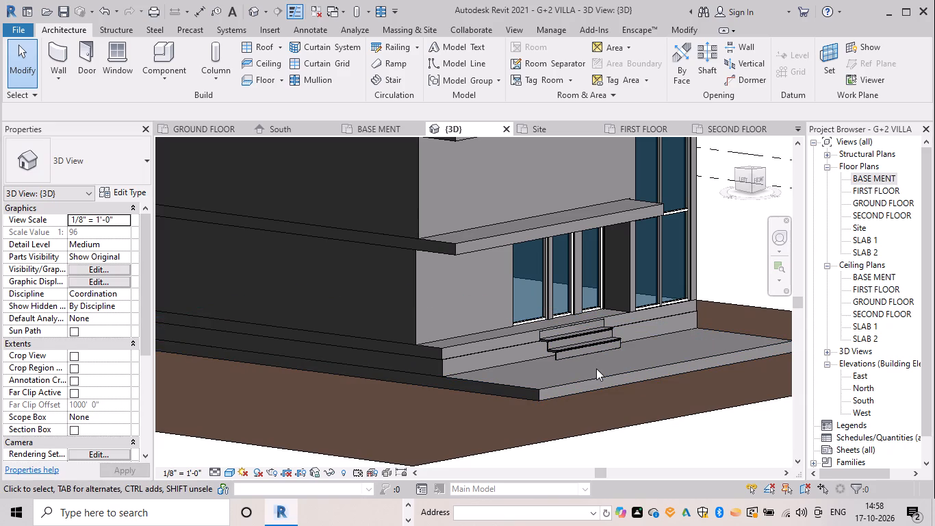
pyautogui.keyDown('shift'); pyautogui.moveTo(597, 371); pyautogui.dragTo(581, 367, button='middle'); pyautogui.keyUp('shift')
pyautogui.scroll(-3, 587, 342)
pyautogui.keyDown('shift'); pyautogui.moveTo(586, 347); pyautogui.dragTo(444, 406, button='middle'); pyautogui.keyUp('shift')
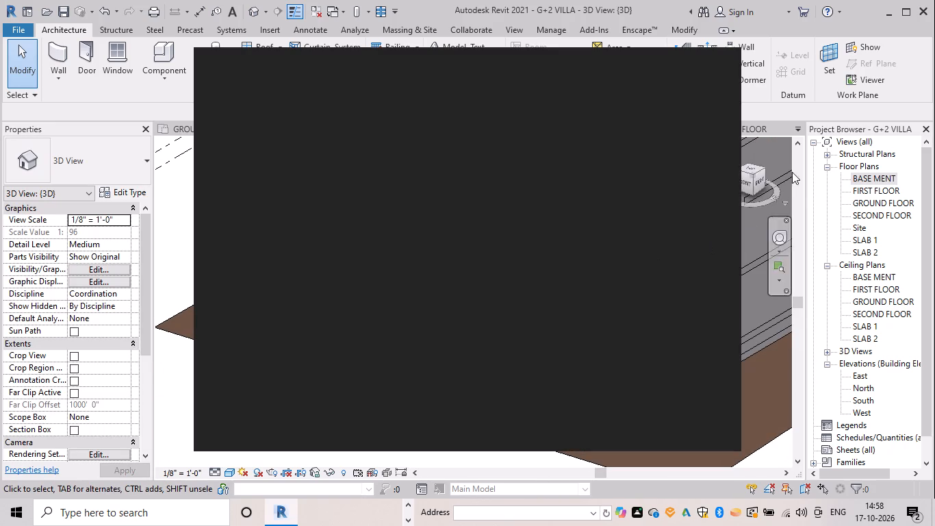
# Open the FIRST FLOOR plan at the front wall and the projecting slab.
pyautogui.tripleClick(878, 188)
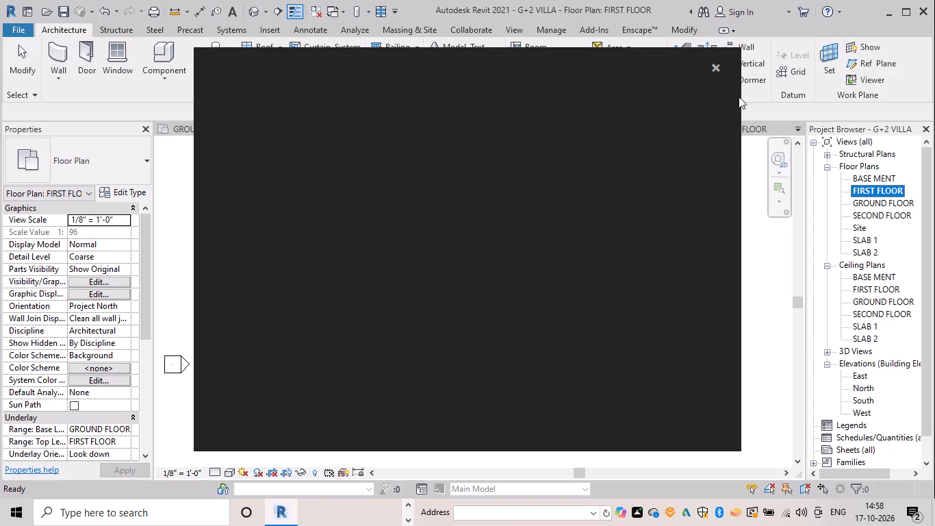
pyautogui.click(715, 67)
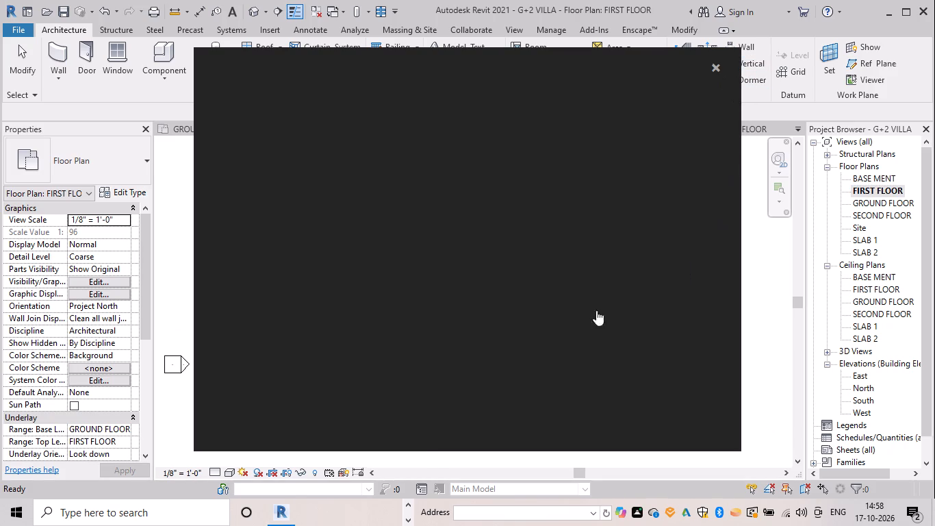
pyautogui.scroll(3, 481, 369)
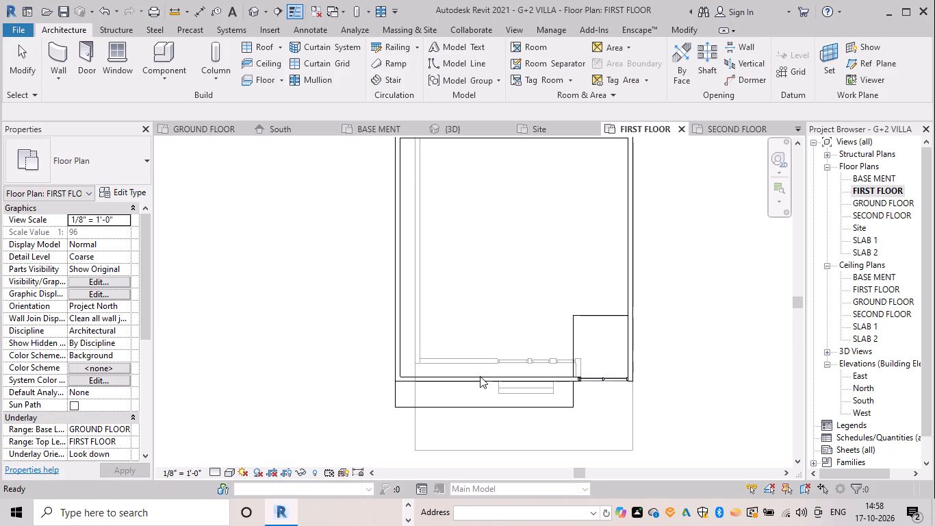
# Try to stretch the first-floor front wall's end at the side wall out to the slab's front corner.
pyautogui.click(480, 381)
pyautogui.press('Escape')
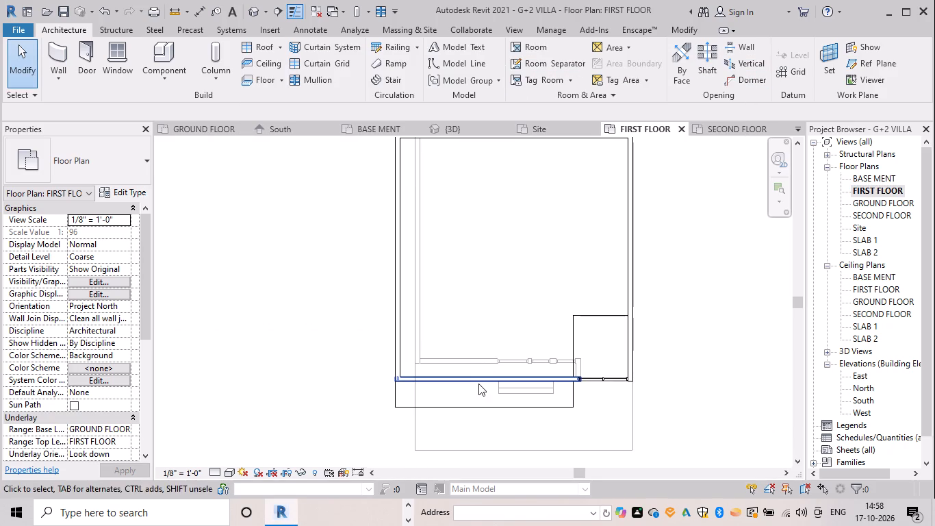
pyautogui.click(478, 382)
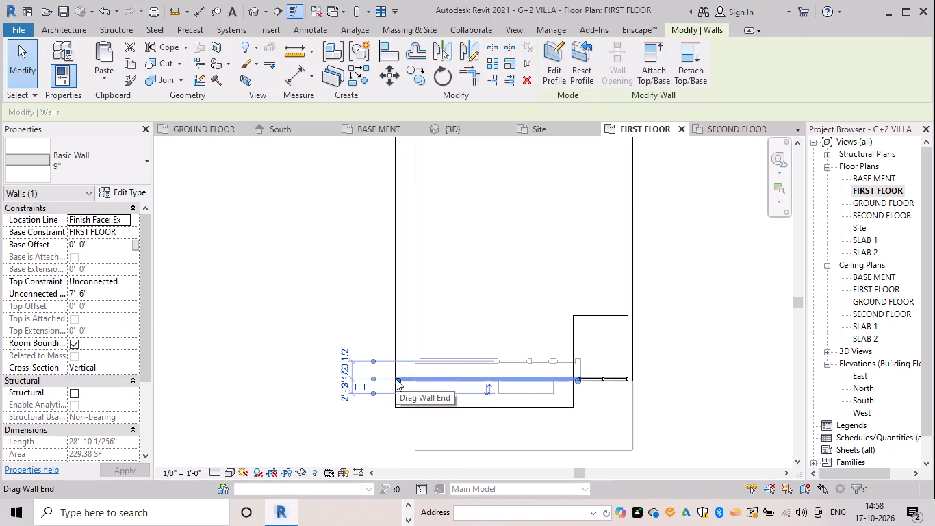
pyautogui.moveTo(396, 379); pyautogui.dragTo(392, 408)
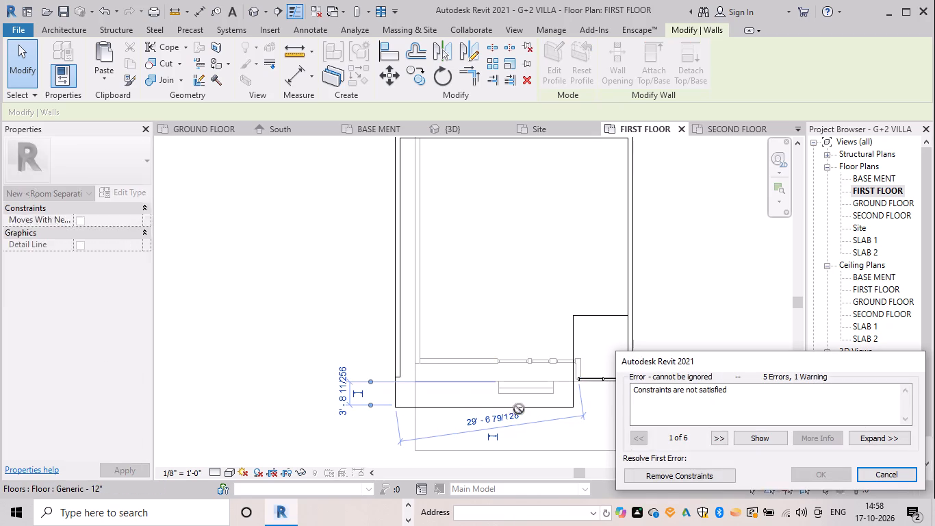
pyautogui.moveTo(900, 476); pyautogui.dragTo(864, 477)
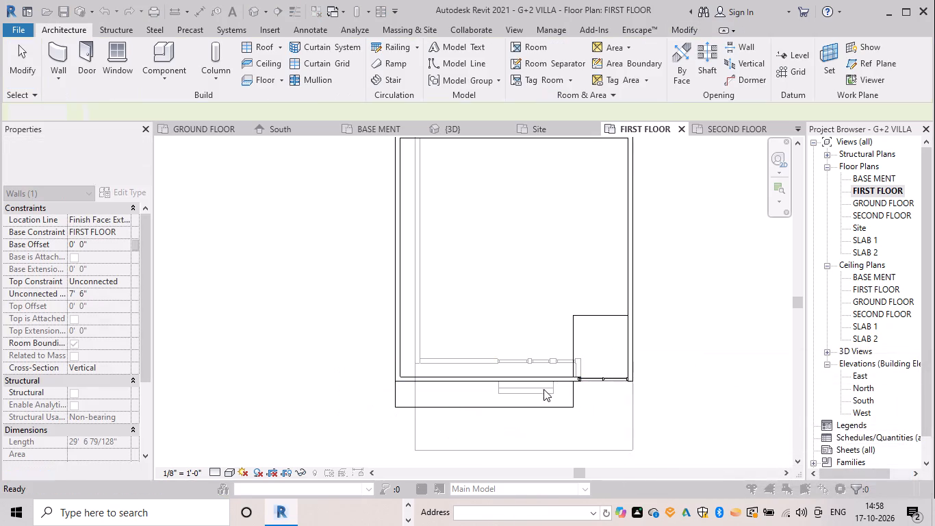
# Replace the first-floor front wall with a 9" wall, 8' 8" high and about 28' 4 1/2" long, inside the slab's front edge.
pyautogui.click(530, 383)
pyautogui.press('Delete')
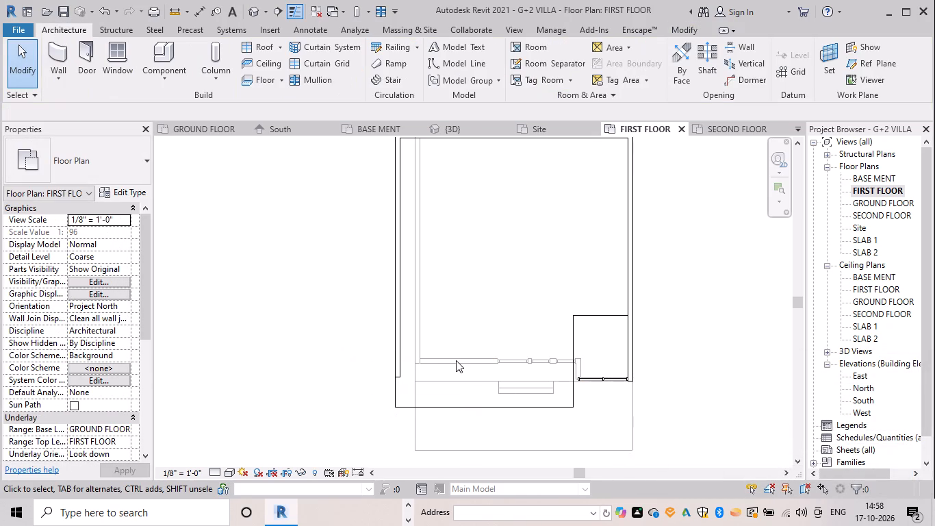
pyautogui.write('WA')
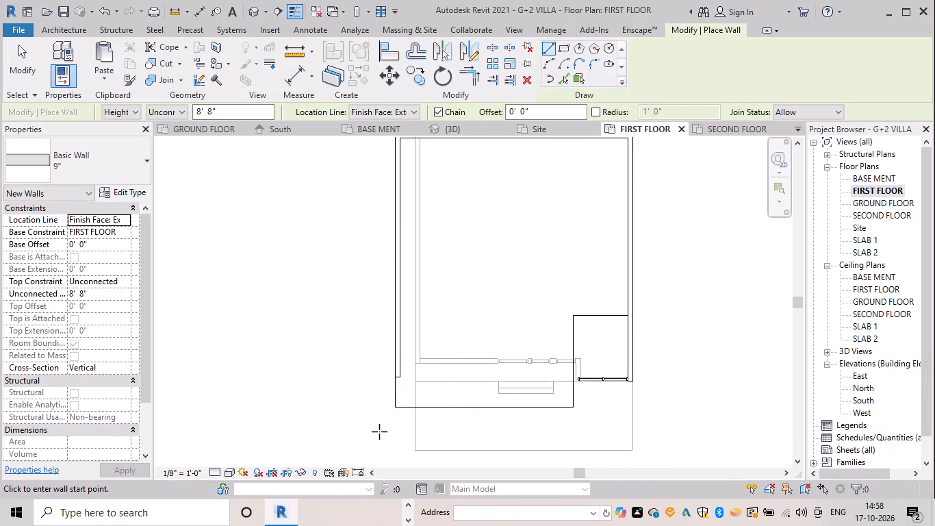
pyautogui.scroll(5, 393, 409)
pyautogui.moveTo(398, 404); pyautogui.dragTo(407, 404)
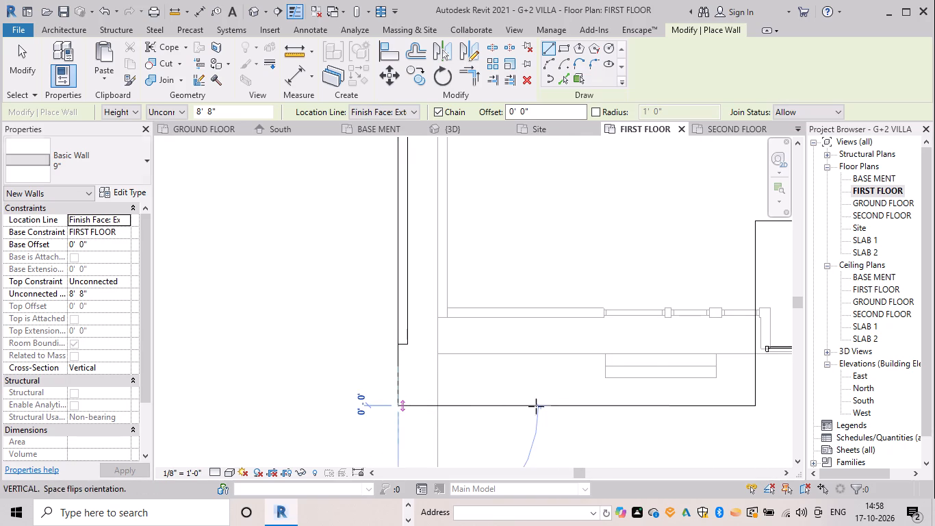
pyautogui.press('space')
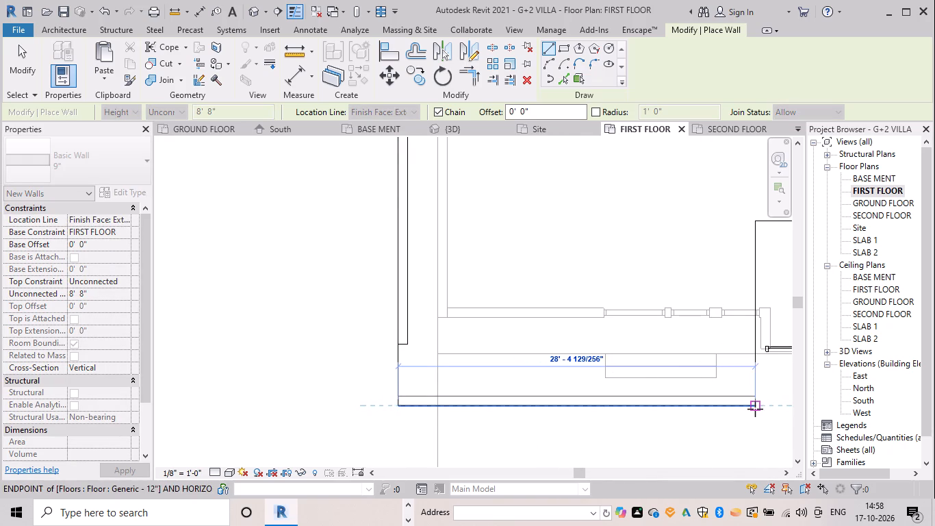
pyautogui.click(755, 409)
pyautogui.press('Escape')
# Extend the first-floor side wall to form a clean corner with the new front wall.
pyautogui.press('t')
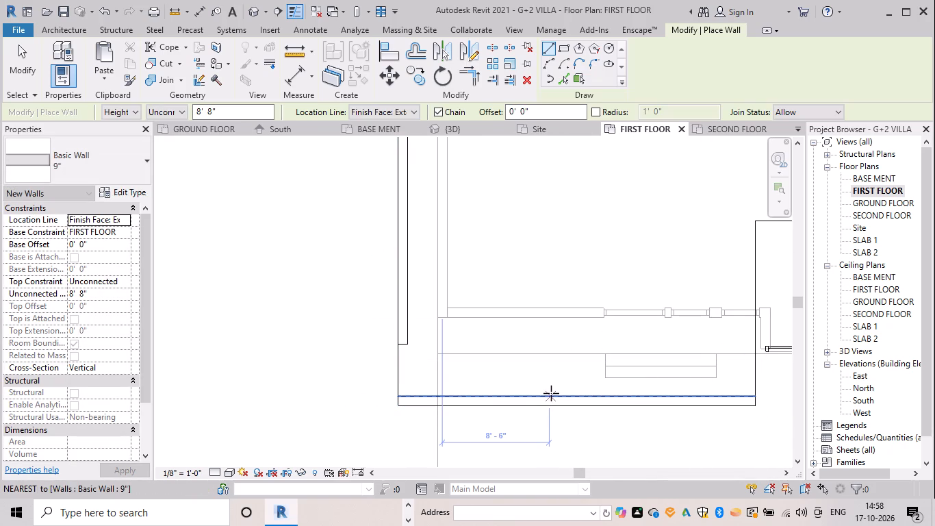
pyautogui.press('r')
pyautogui.click(407, 394)
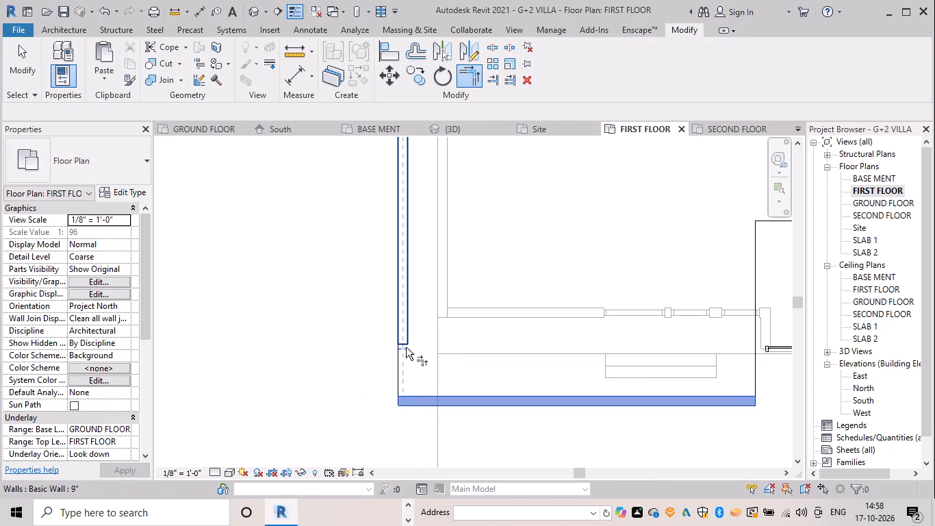
pyautogui.click(406, 347)
pyautogui.press('Escape')
# Open the 3D view at the front corner where the second-floor slab meets the new first-floor wall.
pyautogui.click(483, 133)
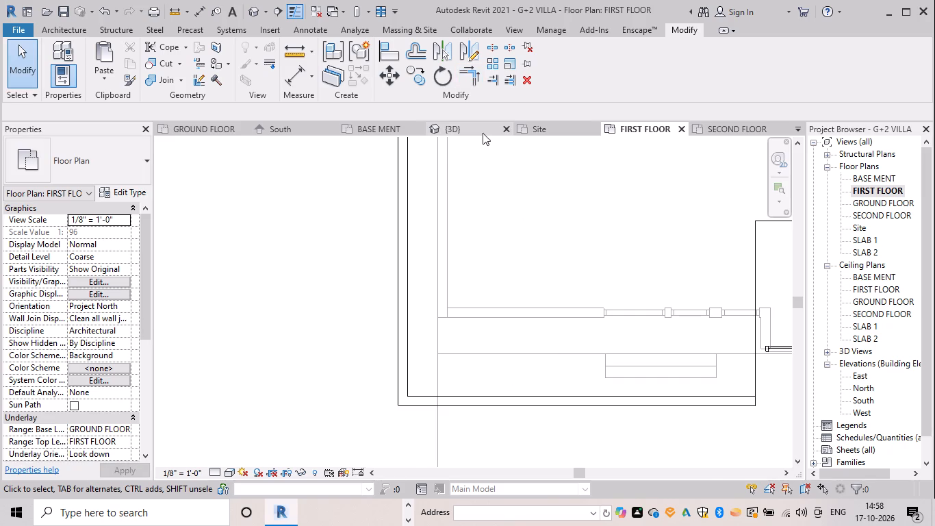
pyautogui.keyDown('shift'); pyautogui.moveTo(540, 328); pyautogui.dragTo(507, 281, button='middle'); pyautogui.keyUp('shift')
pyautogui.scroll(3, 558, 212)
pyautogui.keyDown('shift'); pyautogui.moveTo(558, 228); pyautogui.dragTo(745, 216, button='middle'); pyautogui.keyUp('shift')
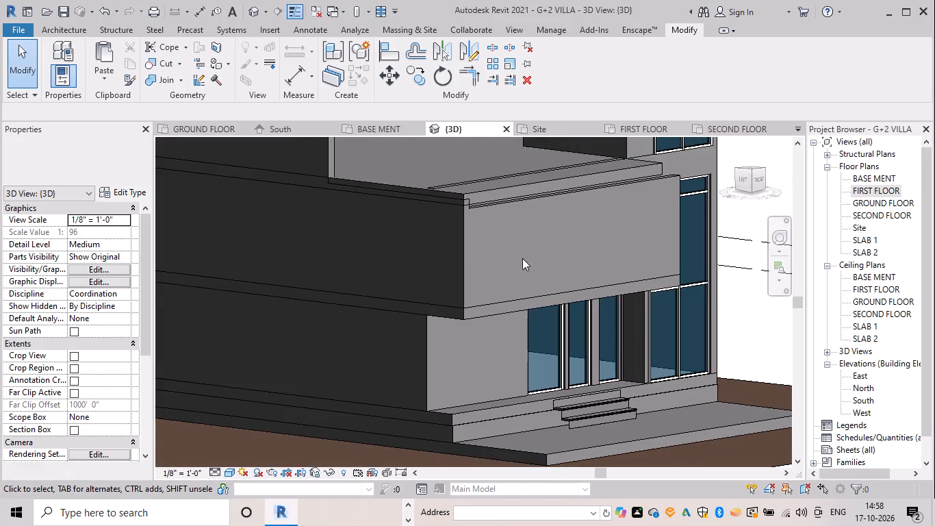
pyautogui.scroll(1, 501, 242)
pyautogui.keyDown('shift'); pyautogui.moveTo(501, 242); pyautogui.dragTo(504, 273, button='middle'); pyautogui.keyUp('shift')
pyautogui.scroll(5, 494, 254)
pyautogui.moveTo(498, 241); pyautogui.dragTo(498, 262, button='middle')
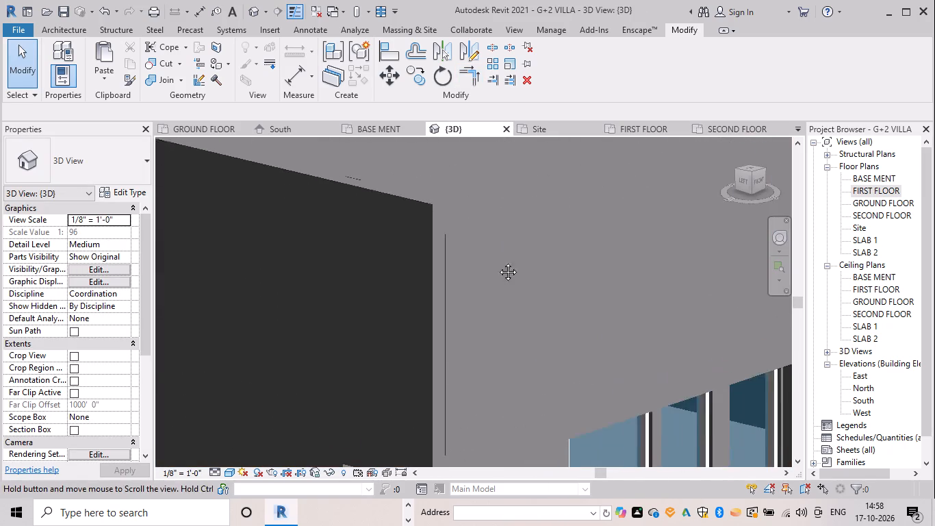
pyautogui.moveTo(498, 262); pyautogui.dragTo(495, 284, button='middle')
pyautogui.keyDown('shift'); pyautogui.moveTo(489, 273); pyautogui.dragTo(484, 299, button='middle'); pyautogui.keyUp('shift')
pyautogui.scroll(4, 479, 307)
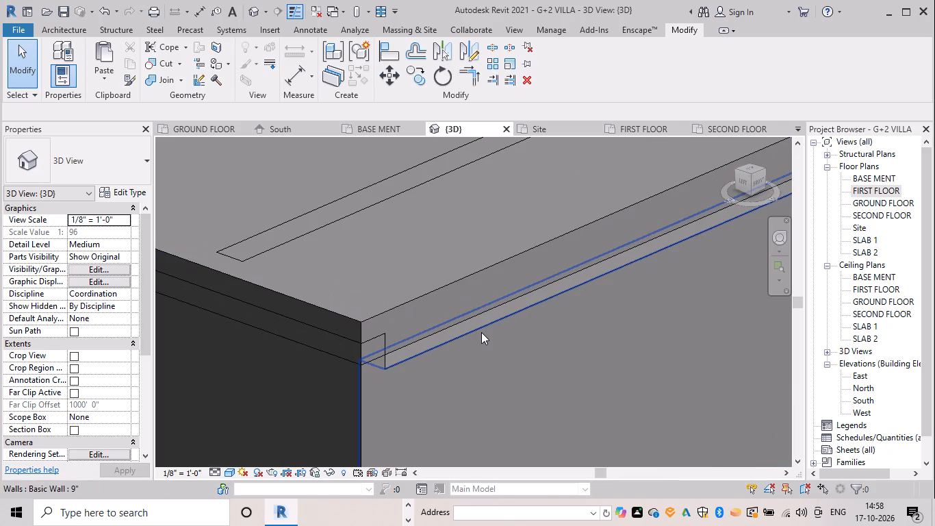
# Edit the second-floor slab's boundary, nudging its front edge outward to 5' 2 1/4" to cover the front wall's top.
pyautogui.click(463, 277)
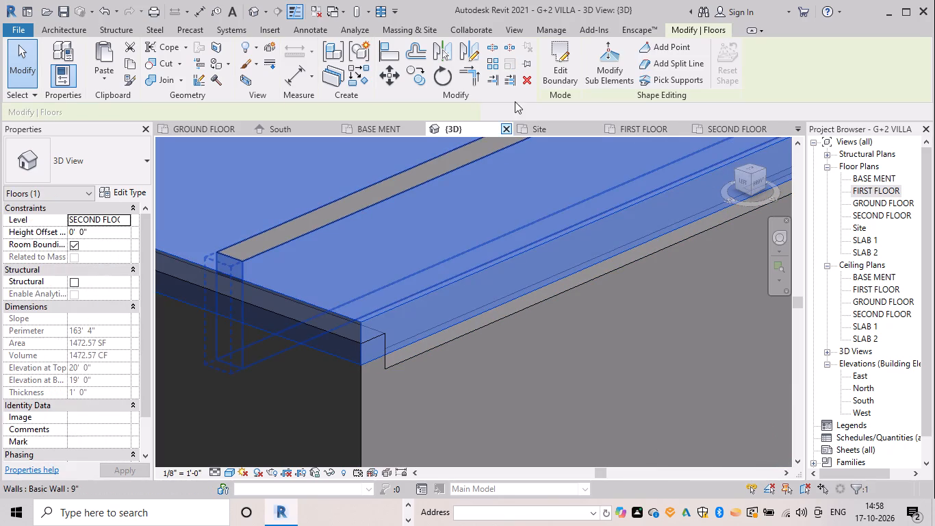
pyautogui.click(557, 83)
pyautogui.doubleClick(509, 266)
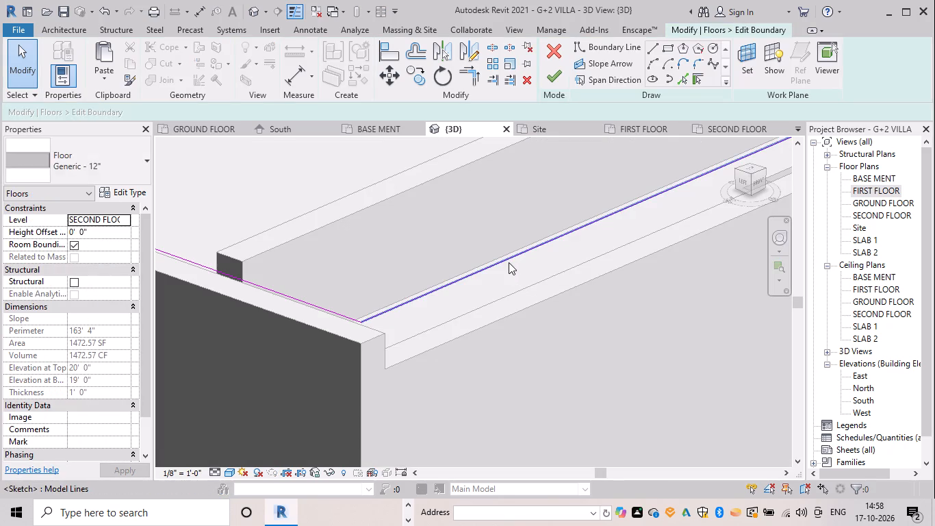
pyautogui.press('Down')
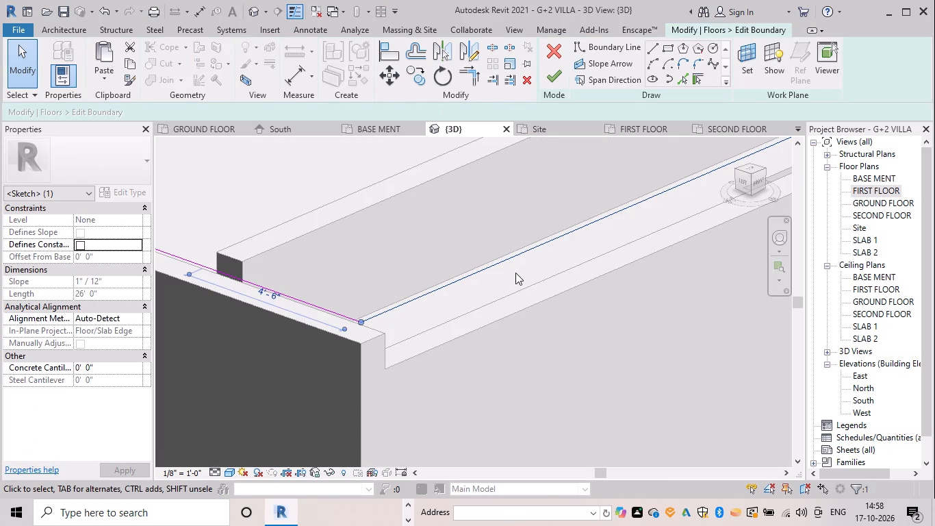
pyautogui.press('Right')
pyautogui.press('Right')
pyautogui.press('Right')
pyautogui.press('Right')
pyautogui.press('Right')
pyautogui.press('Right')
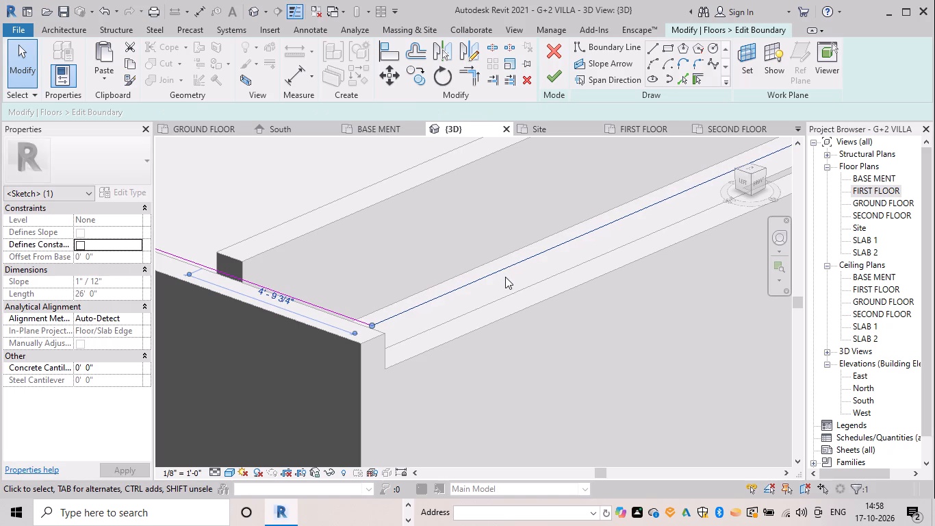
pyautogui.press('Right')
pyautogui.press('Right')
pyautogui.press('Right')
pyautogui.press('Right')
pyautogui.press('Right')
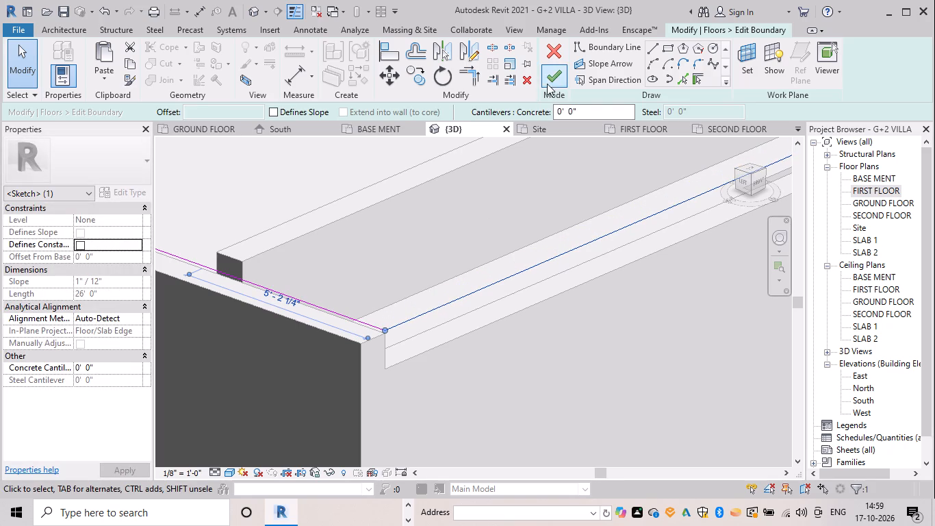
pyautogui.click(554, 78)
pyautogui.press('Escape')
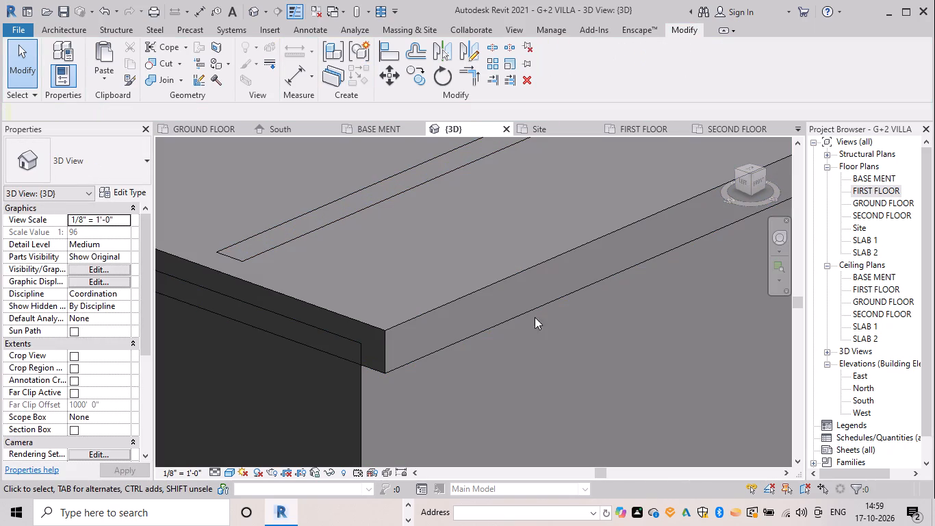
# Examine from the building's left side how the second-floor slab's front edge sits relative to the first-floor wall's front face.
pyautogui.scroll(-4, 482, 336)
pyautogui.keyDown('shift'); pyautogui.moveTo(488, 342); pyautogui.dragTo(574, 290, button='middle'); pyautogui.keyUp('shift')
pyautogui.scroll(-3, 569, 290)
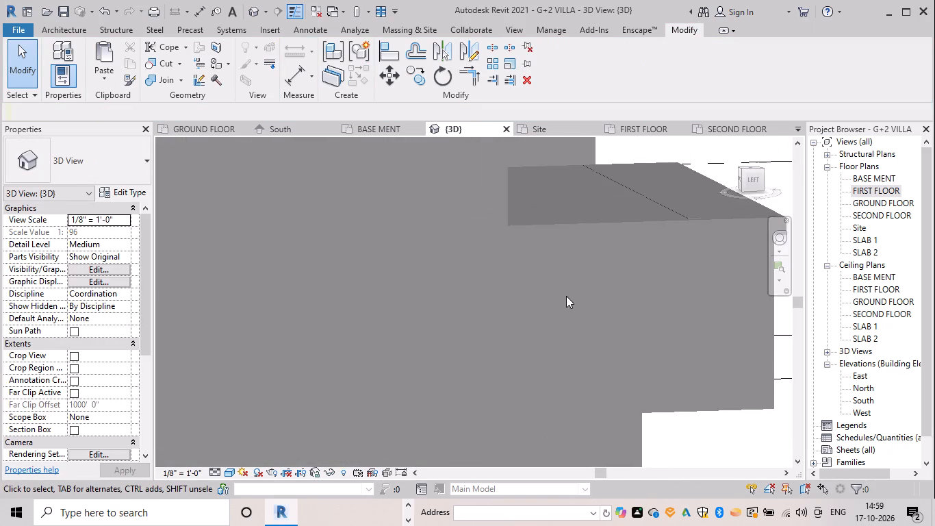
pyautogui.keyDown('shift'); pyautogui.moveTo(567, 297); pyautogui.dragTo(550, 281, button='middle'); pyautogui.keyUp('shift')
pyautogui.keyDown('shift'); pyautogui.moveTo(679, 239); pyautogui.dragTo(671, 238, button='middle'); pyautogui.keyUp('shift')
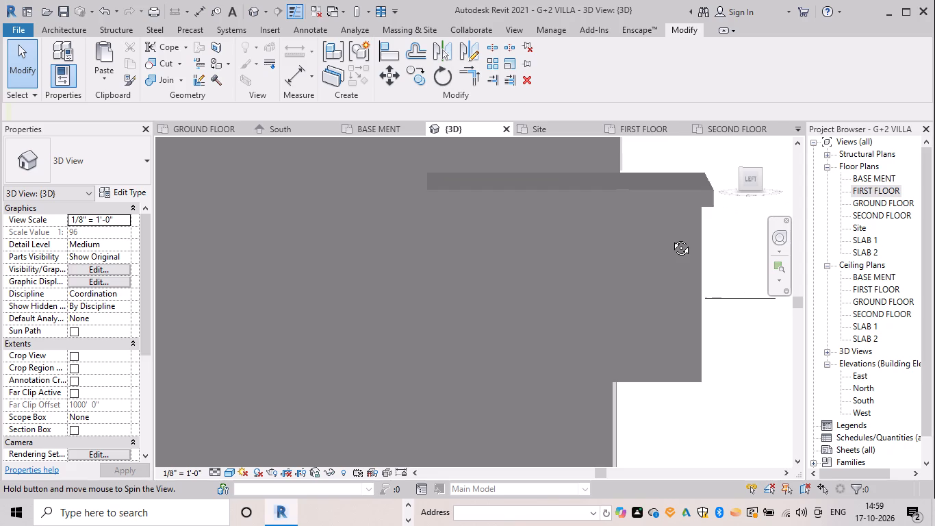
pyautogui.keyDown('shift'); pyautogui.moveTo(671, 238); pyautogui.dragTo(671, 236, button='middle'); pyautogui.keyUp('shift')
pyautogui.moveTo(395, 55); pyautogui.dragTo(418, 84)
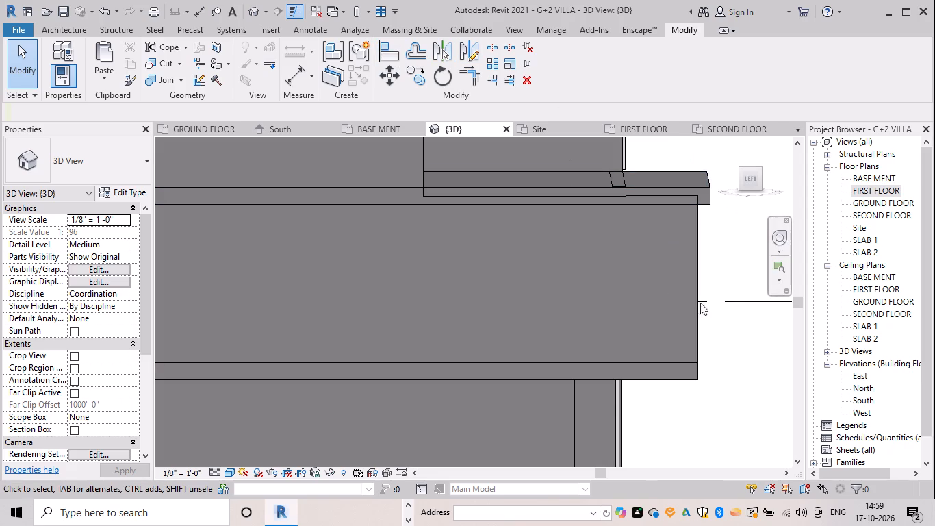
pyautogui.scroll(4, 695, 249)
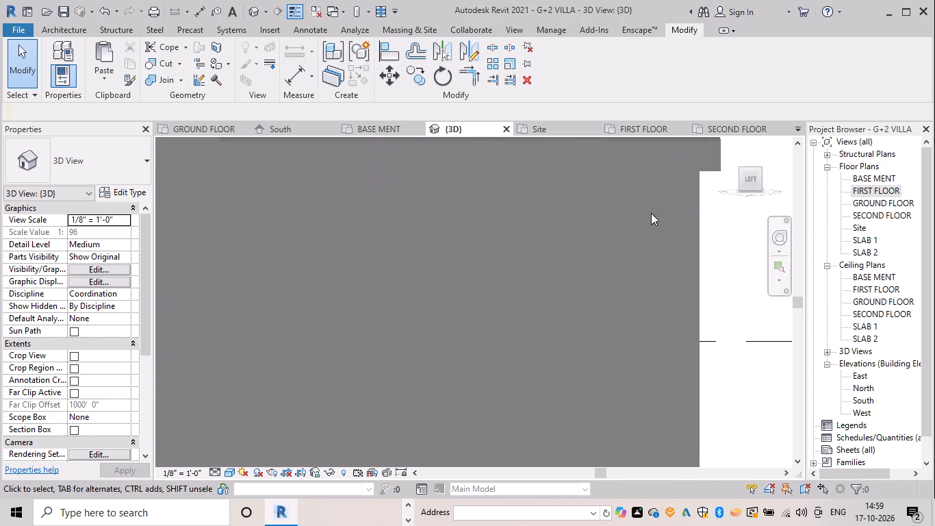
pyautogui.moveTo(634, 223); pyautogui.dragTo(445, 310, button='middle')
pyautogui.click(511, 288)
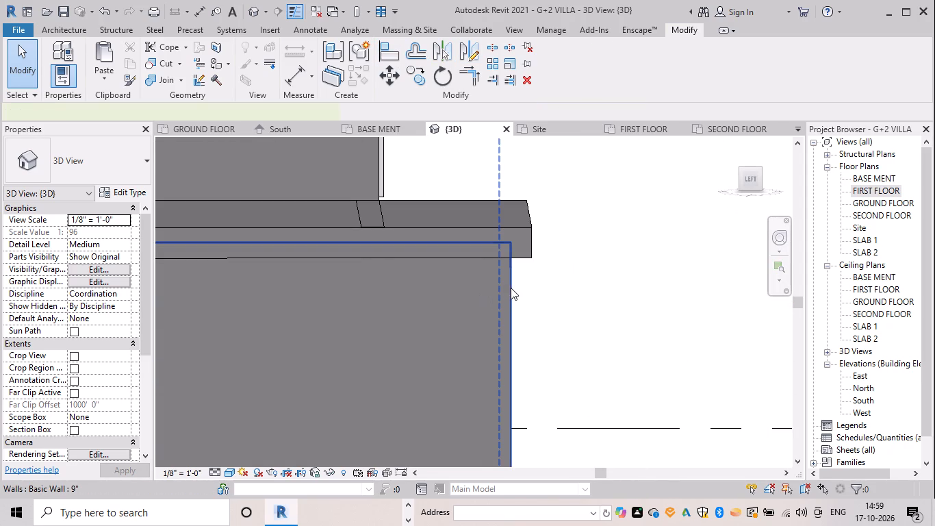
pyautogui.click(534, 240)
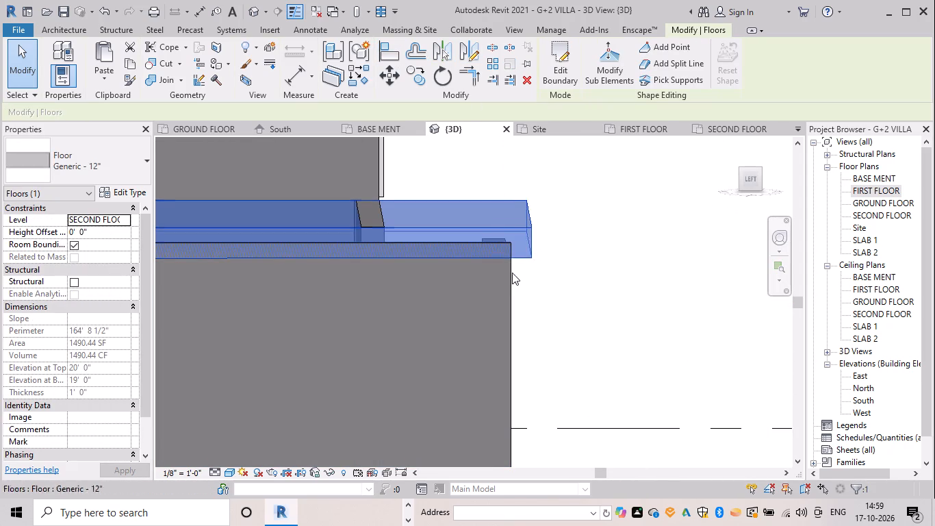
pyautogui.click(515, 275)
pyautogui.scroll(9, 511, 280)
pyautogui.press('Escape')
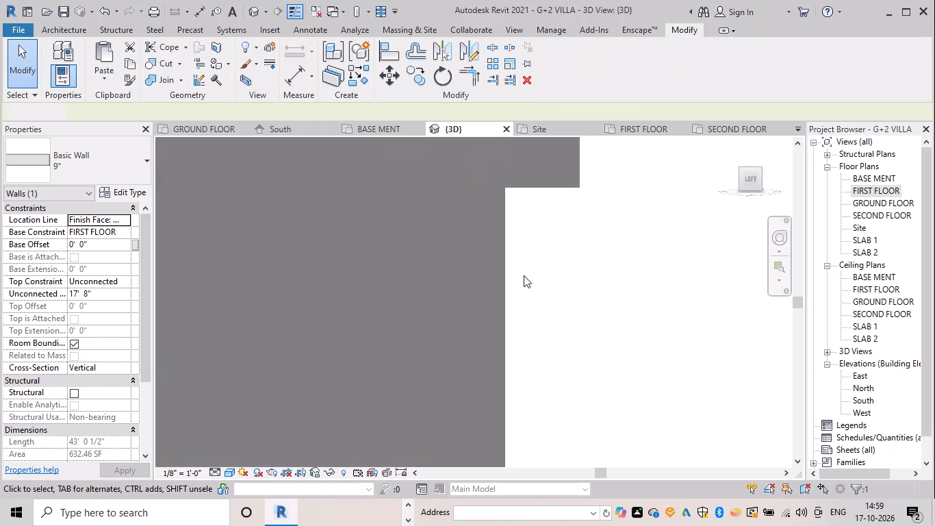
pyautogui.press('Escape')
pyautogui.press('Escape')
pyautogui.press('Escape')
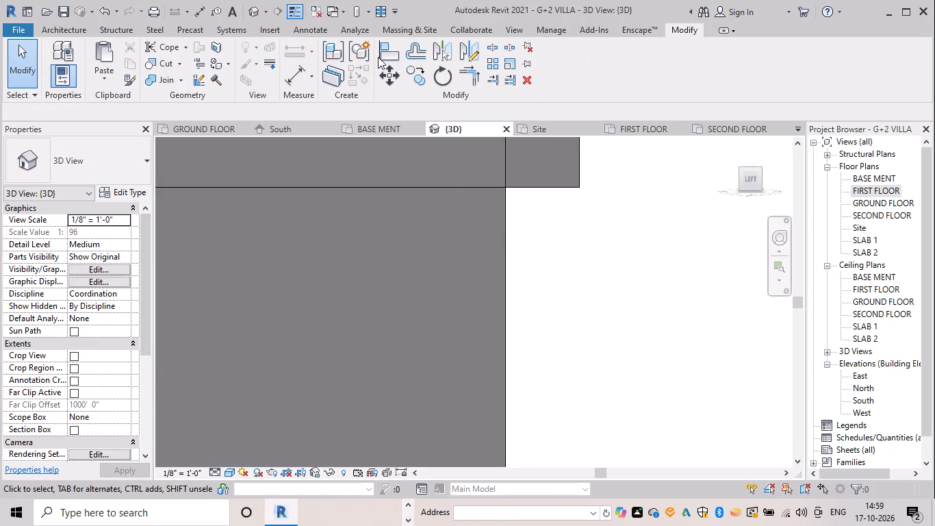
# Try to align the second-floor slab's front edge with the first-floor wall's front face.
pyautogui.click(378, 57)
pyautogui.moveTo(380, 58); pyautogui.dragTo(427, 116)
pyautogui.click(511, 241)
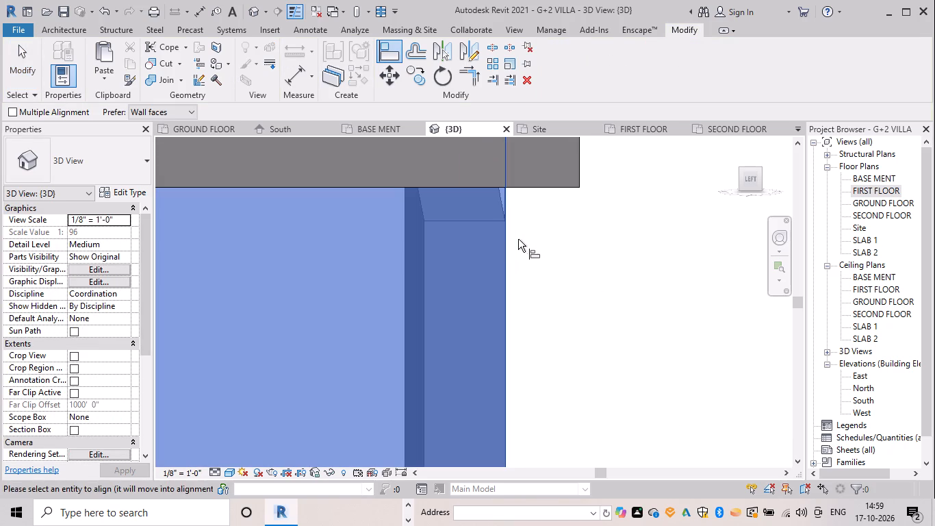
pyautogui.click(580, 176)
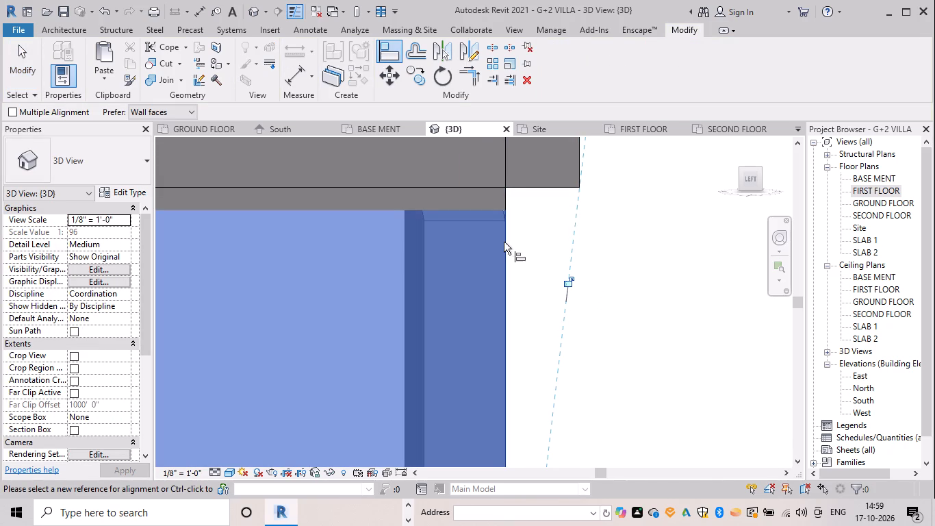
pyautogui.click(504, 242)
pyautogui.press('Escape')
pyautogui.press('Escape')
# Edit the second-floor slab's boundary from the left, nudging its front edge back to 4' 6 1/4", near the wall's front face.
pyautogui.click(554, 190)
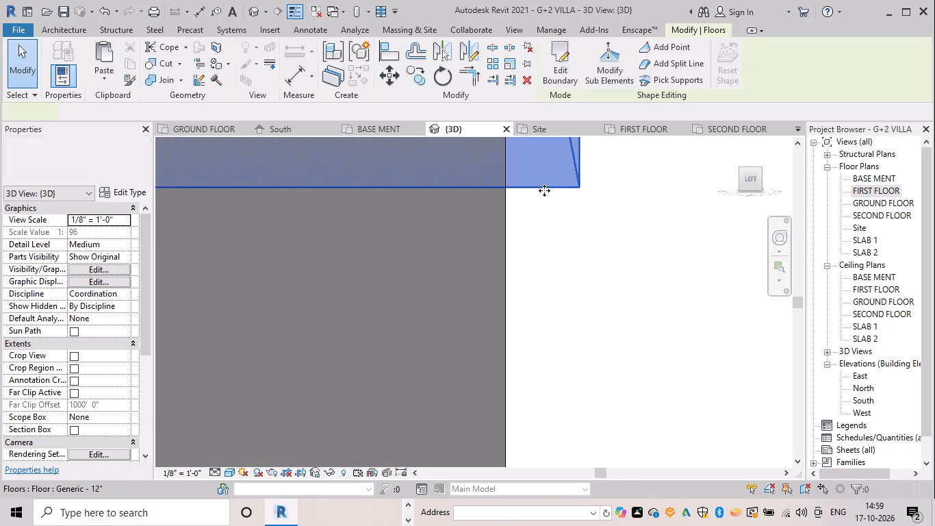
pyautogui.click(565, 72)
pyautogui.scroll(-2, 582, 192)
pyautogui.moveTo(582, 204); pyautogui.dragTo(575, 291, button='middle')
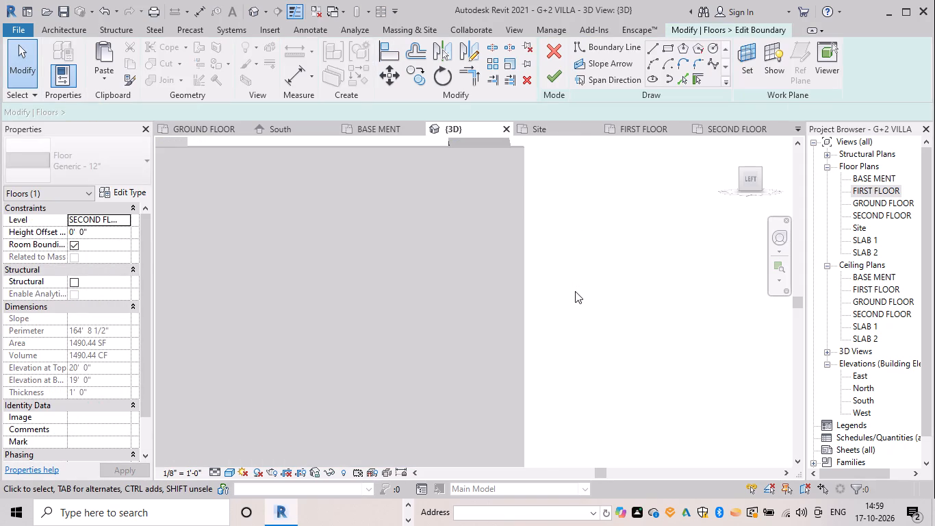
pyautogui.moveTo(575, 291); pyautogui.dragTo(575, 292, button='middle')
pyautogui.scroll(-4, 575, 292)
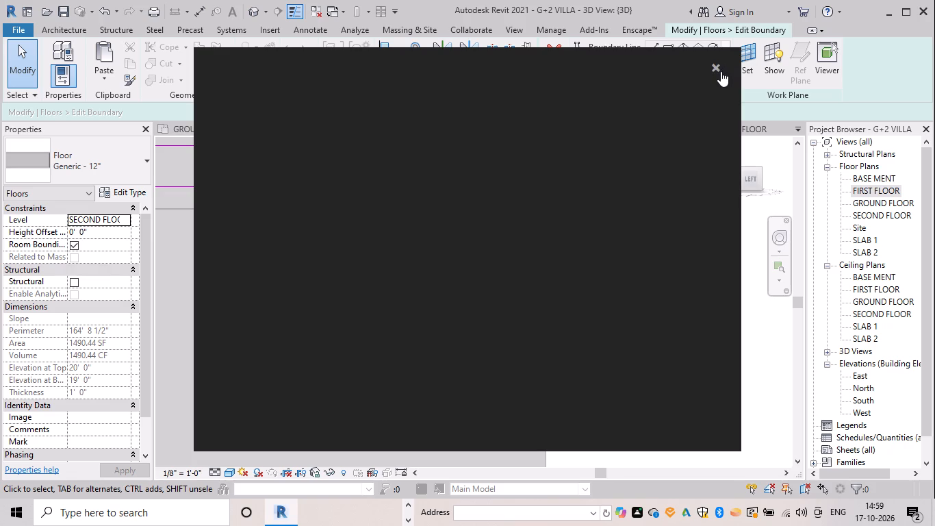
pyautogui.click(713, 58)
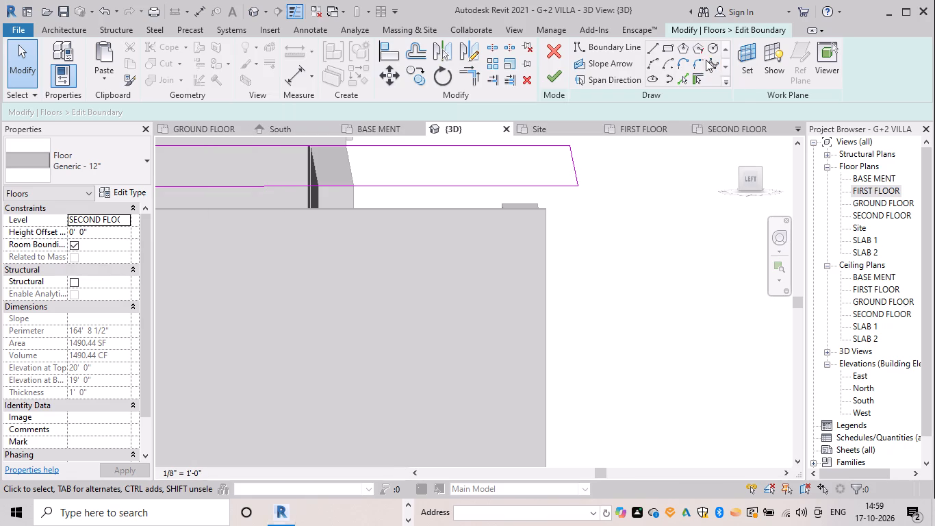
pyautogui.click(576, 169)
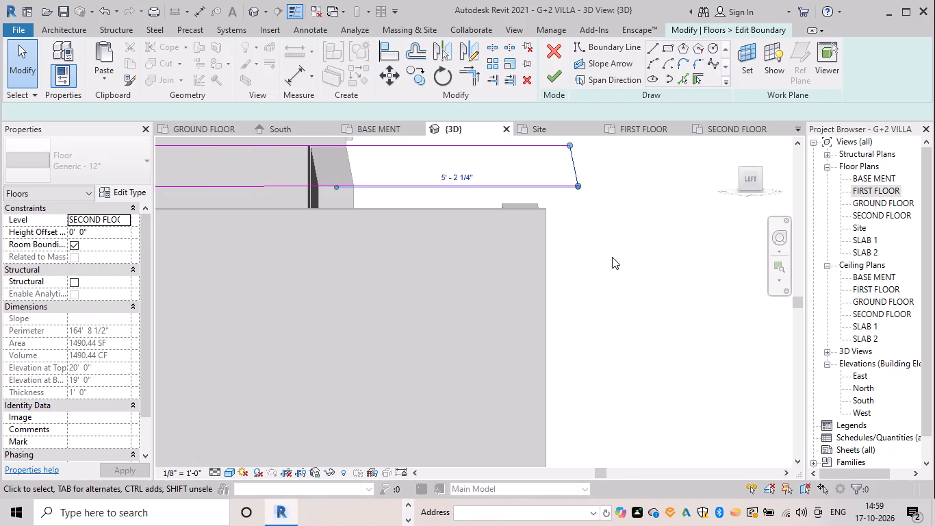
pyautogui.scroll(-1, 612, 258)
pyautogui.keyDown('shift'); pyautogui.middleClick(611, 255); pyautogui.keyUp('shift')
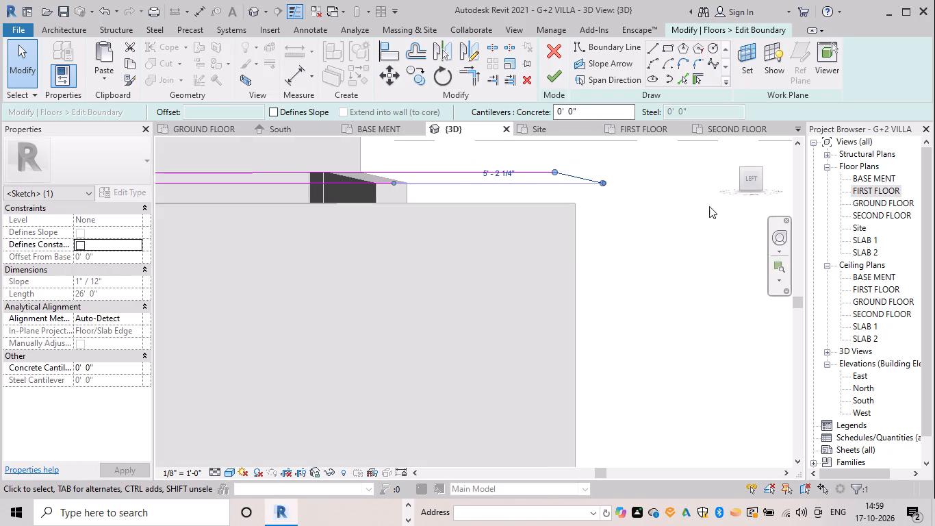
pyautogui.click(752, 179)
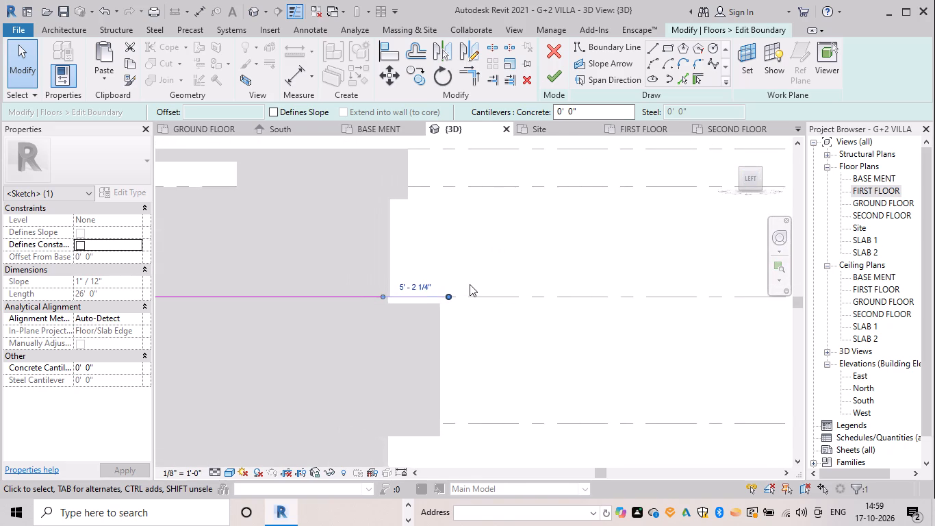
pyautogui.scroll(7, 491, 309)
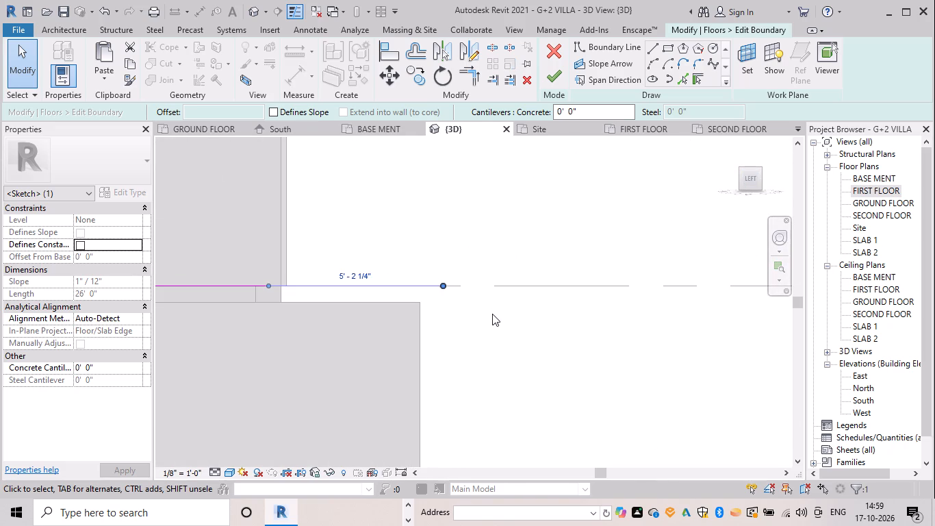
pyautogui.press('Left')
pyautogui.press('Left')
pyautogui.press('Left')
pyautogui.press('Left')
pyautogui.press('Left')
pyautogui.press('Left')
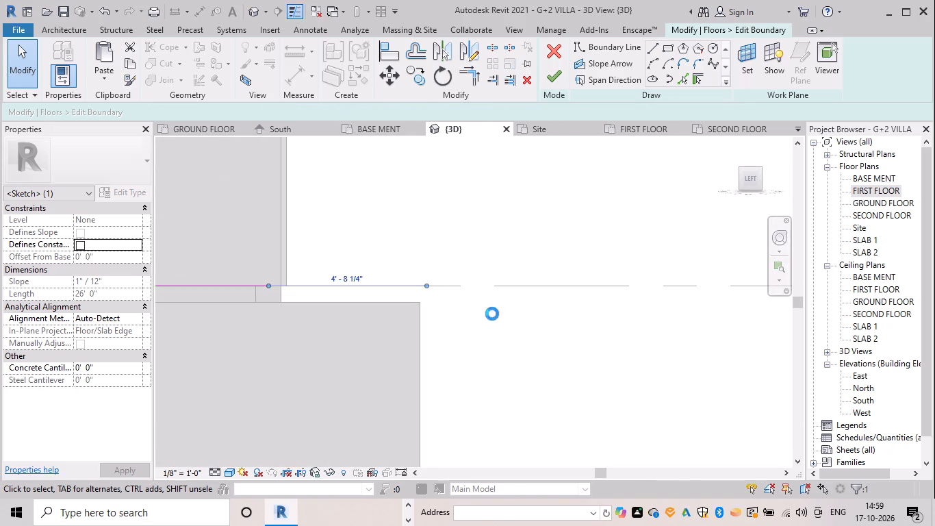
pyautogui.press('Left')
pyautogui.press('Left')
pyautogui.press('Left')
pyautogui.press('Right')
pyautogui.click(546, 71)
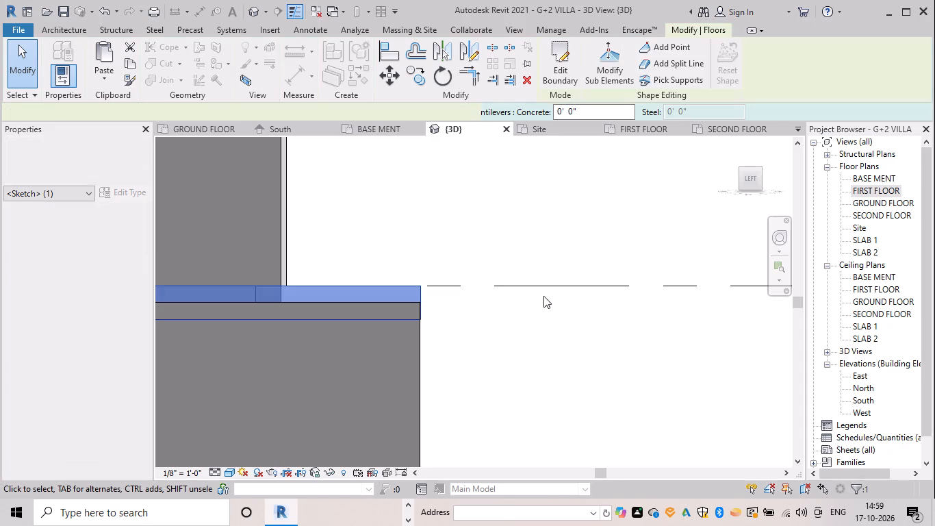
pyautogui.press('Escape')
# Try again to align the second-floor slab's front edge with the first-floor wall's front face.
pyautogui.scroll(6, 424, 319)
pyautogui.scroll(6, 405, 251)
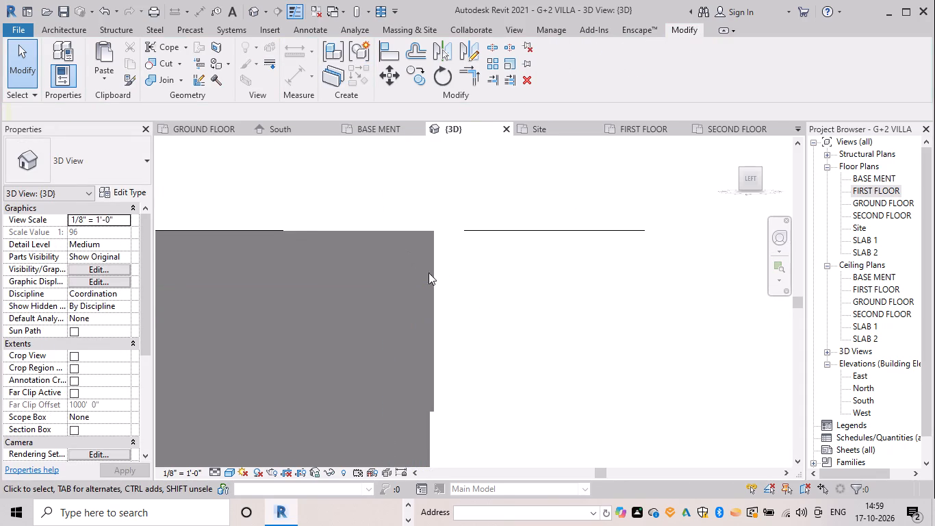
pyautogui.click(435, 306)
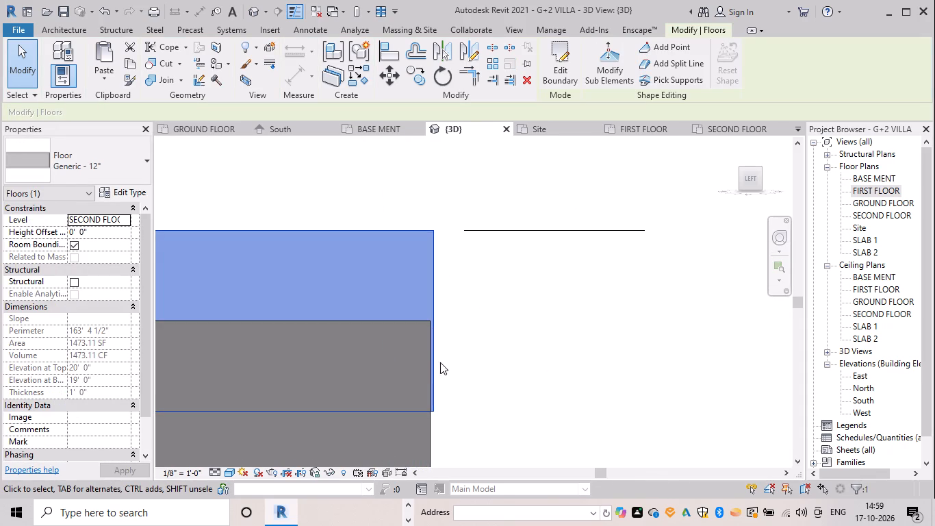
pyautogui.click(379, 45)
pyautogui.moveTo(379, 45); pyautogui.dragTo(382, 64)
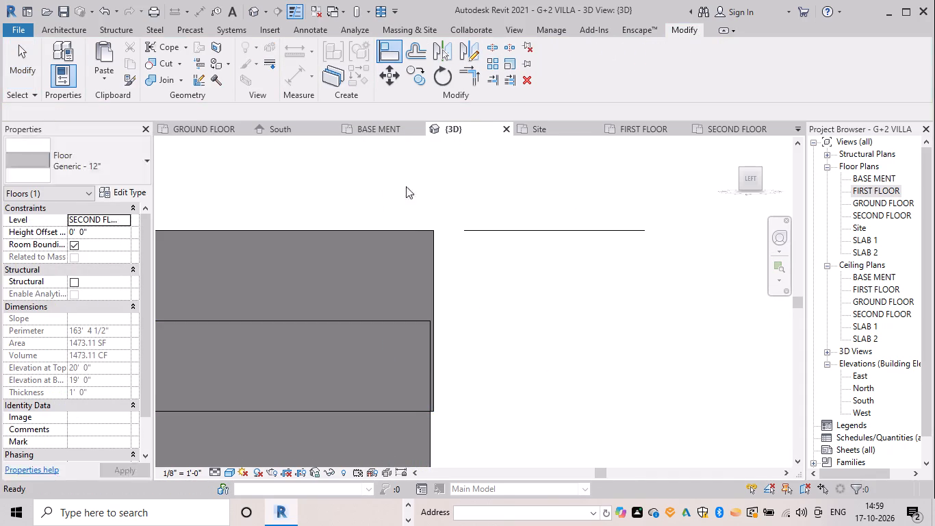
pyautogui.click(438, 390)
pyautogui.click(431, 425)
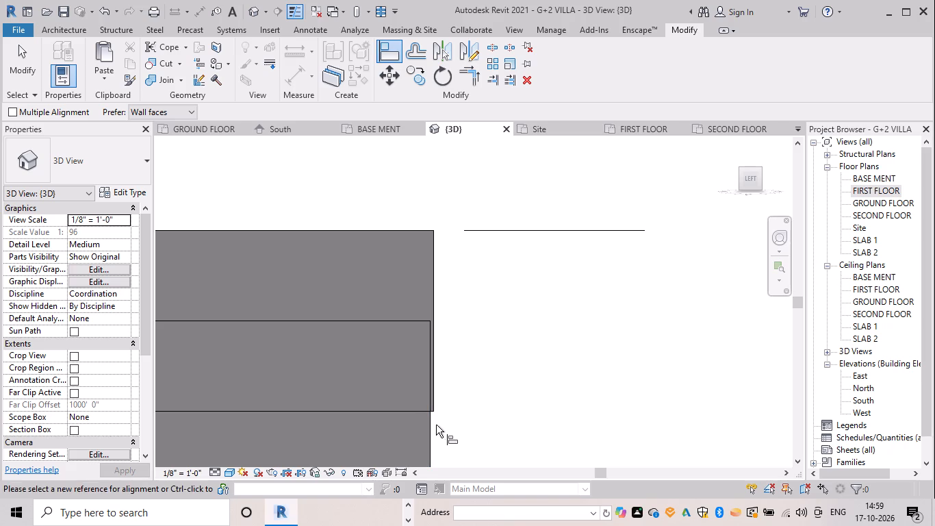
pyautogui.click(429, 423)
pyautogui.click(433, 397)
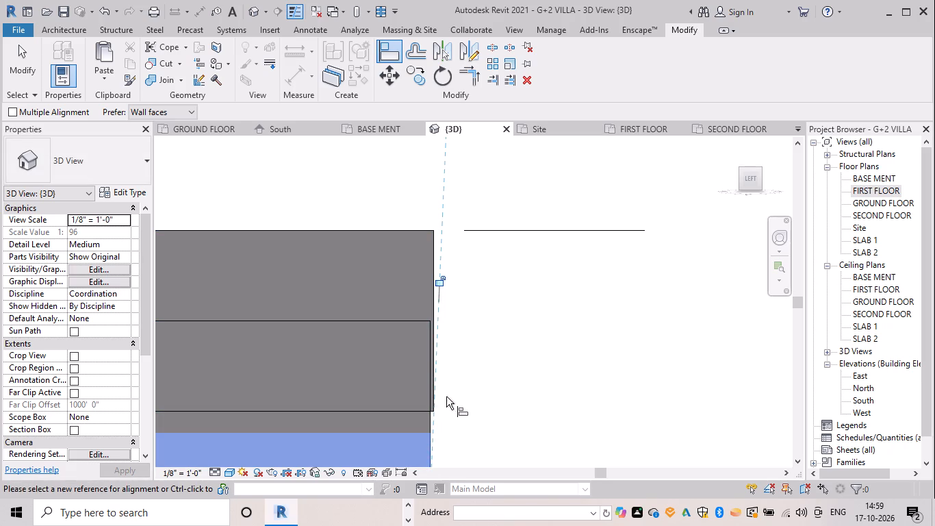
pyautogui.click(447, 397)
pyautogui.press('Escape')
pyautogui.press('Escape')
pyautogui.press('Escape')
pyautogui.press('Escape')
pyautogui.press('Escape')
# Edit the second-floor slab's boundary, nudging its front edge slightly back toward the first-floor wall's front face.
pyautogui.click(433, 294)
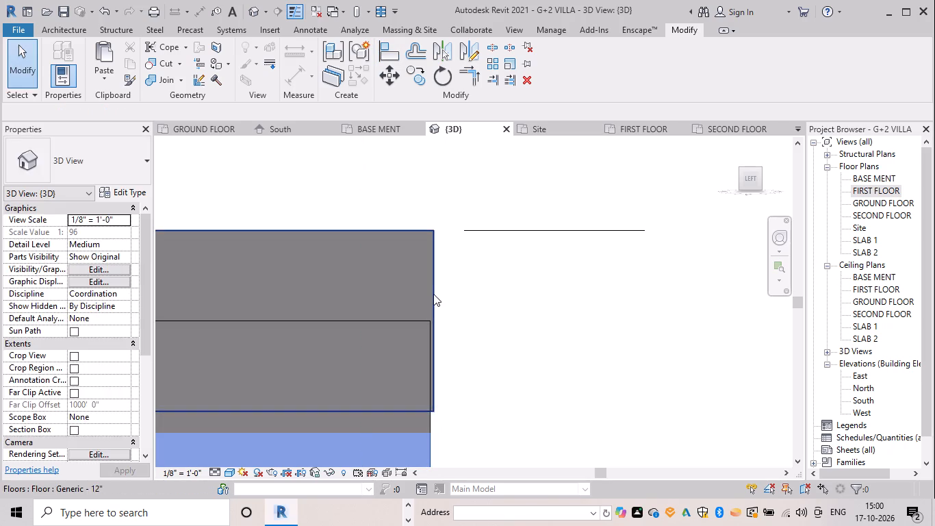
pyautogui.click(554, 66)
pyautogui.scroll(1, 462, 331)
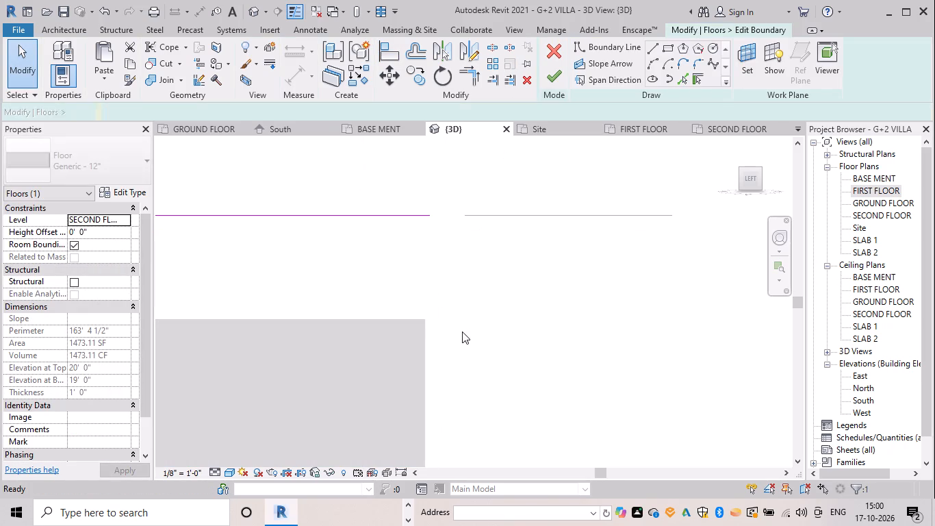
pyautogui.keyDown('shift'); pyautogui.moveTo(448, 279); pyautogui.dragTo(449, 321, button='middle'); pyautogui.keyUp('shift')
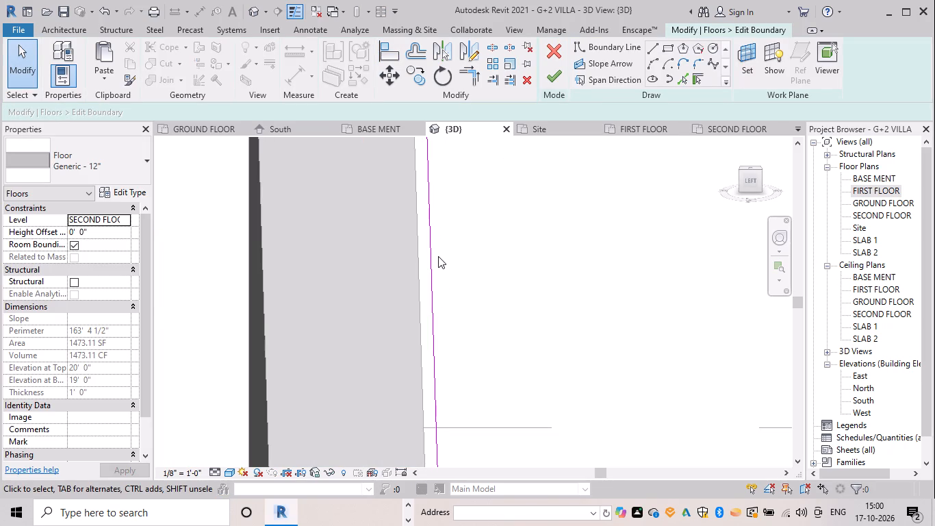
pyautogui.click(438, 256)
pyautogui.moveTo(437, 256); pyautogui.dragTo(430, 255)
pyautogui.doubleClick(424, 253)
pyautogui.click(428, 251)
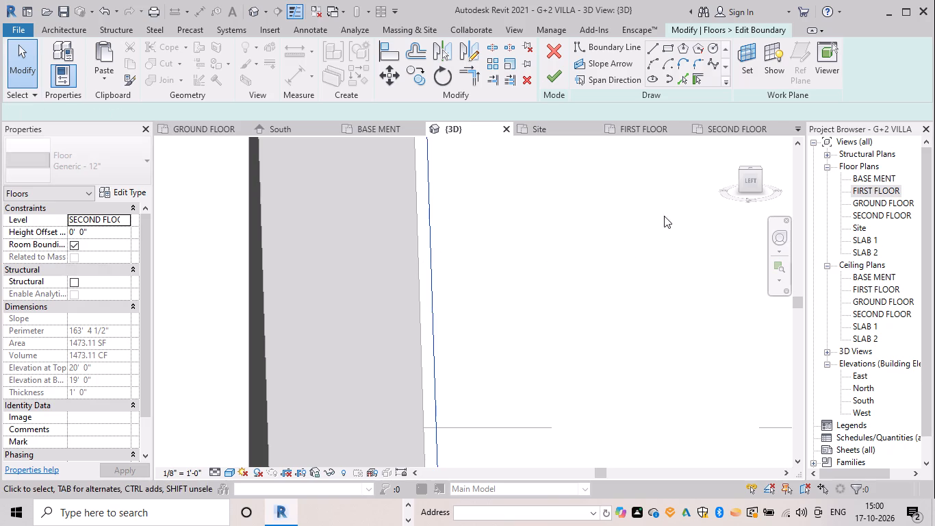
pyautogui.click(752, 177)
pyautogui.scroll(4, 565, 236)
pyautogui.scroll(4, 508, 300)
pyautogui.scroll(11, 433, 326)
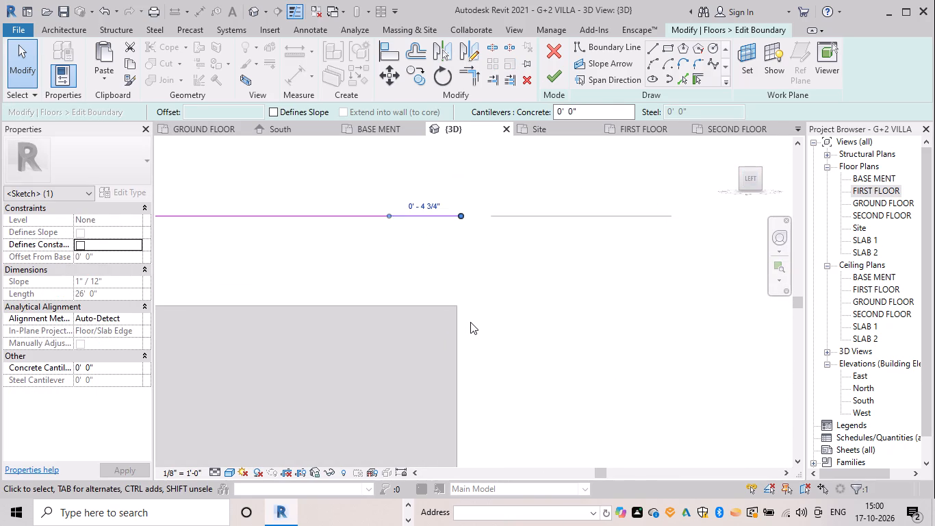
pyautogui.scroll(2, 470, 322)
pyautogui.press('Left')
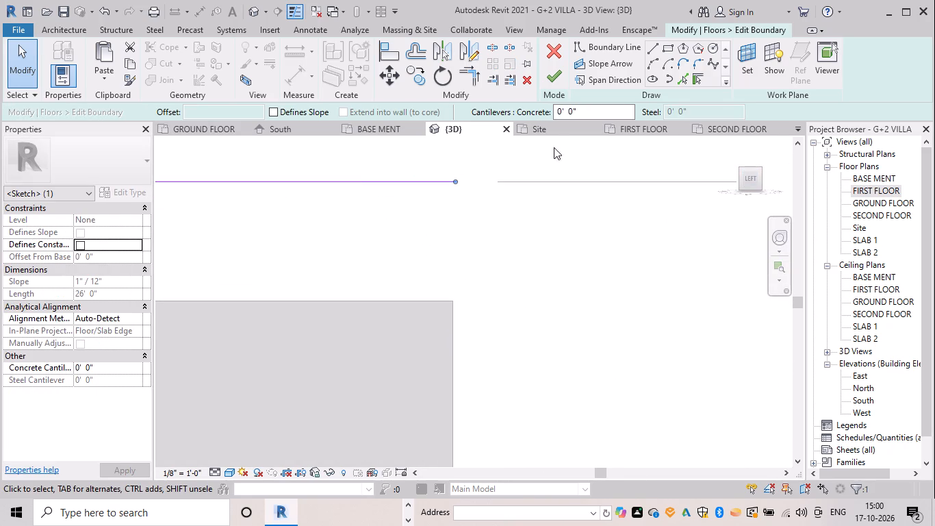
pyautogui.click(546, 70)
pyautogui.click(541, 265)
# Raise the first-floor front wall's top to the second-floor slab's underside, making the wall 9' 0" high.
pyautogui.scroll(-4, 554, 293)
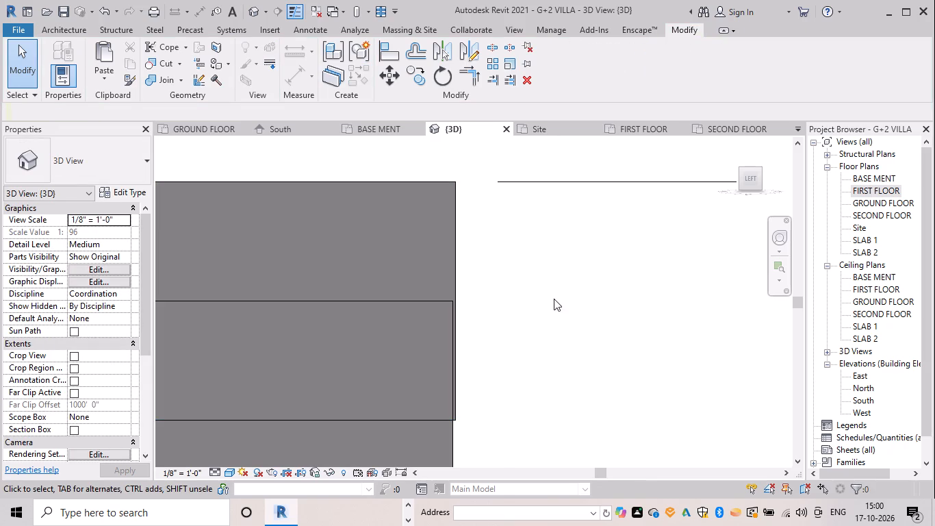
pyautogui.scroll(-13, 554, 299)
pyautogui.keyDown('shift'); pyautogui.moveTo(607, 314); pyautogui.dragTo(513, 368, button='middle'); pyautogui.keyUp('shift')
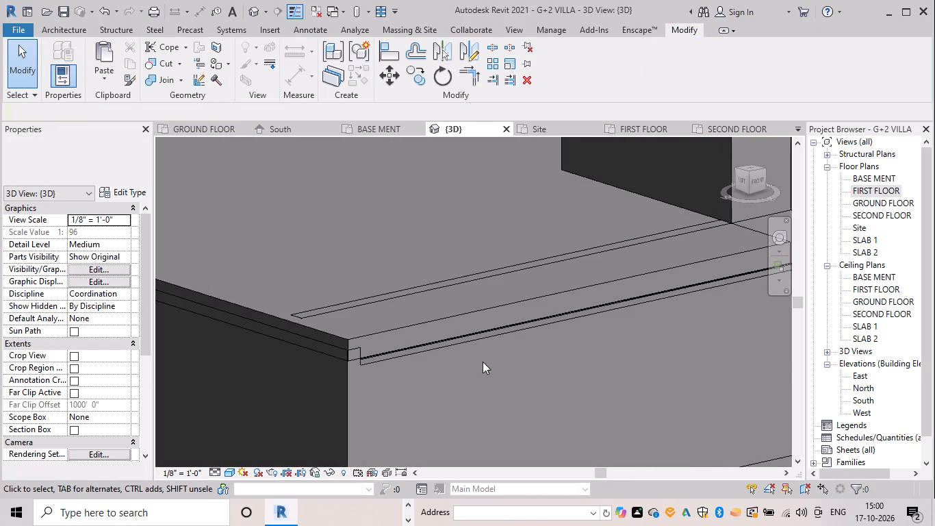
pyautogui.click(476, 344)
pyautogui.scroll(-6, 500, 384)
pyautogui.scroll(-1, 570, 390)
pyautogui.keyDown('shift'); pyautogui.moveTo(563, 388); pyautogui.dragTo(558, 384, button='middle'); pyautogui.keyUp('shift')
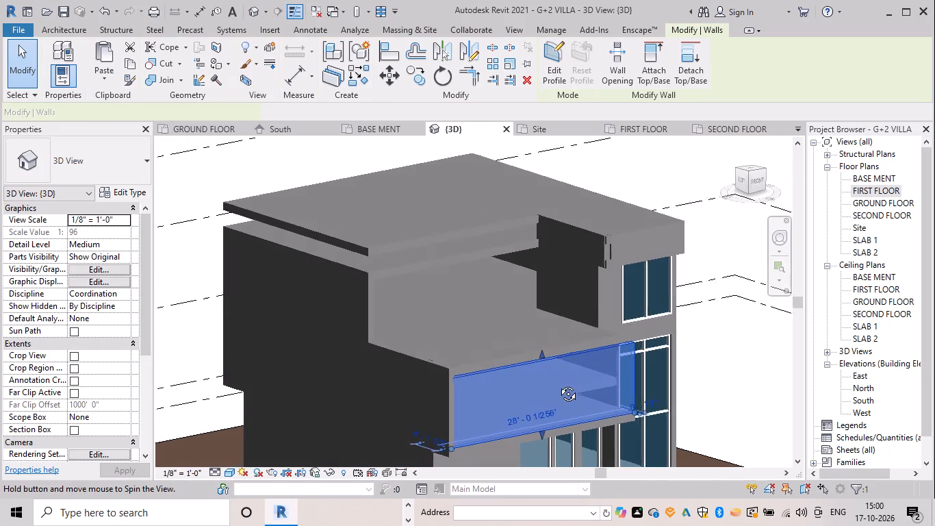
pyautogui.keyDown('shift'); pyautogui.moveTo(558, 384); pyautogui.dragTo(530, 362, button='middle'); pyautogui.keyUp('shift')
pyautogui.scroll(4, 540, 357)
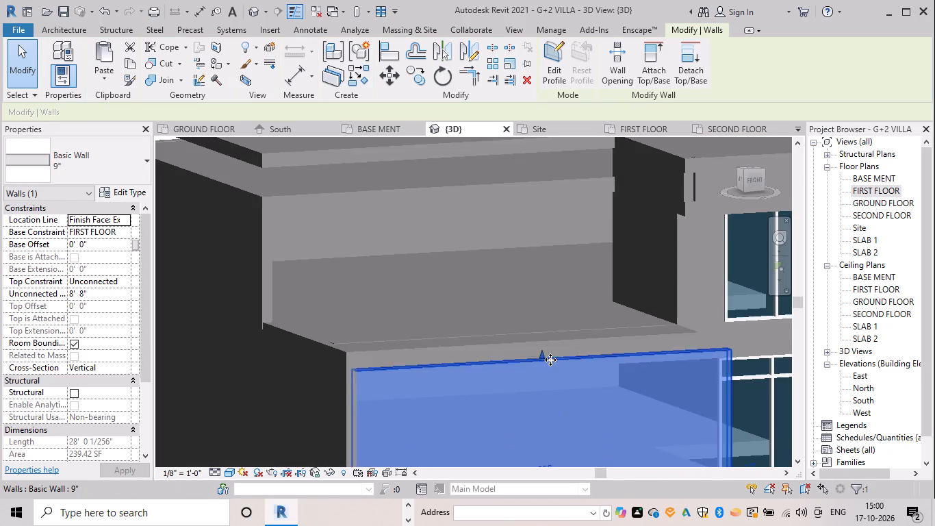
pyautogui.click(542, 354)
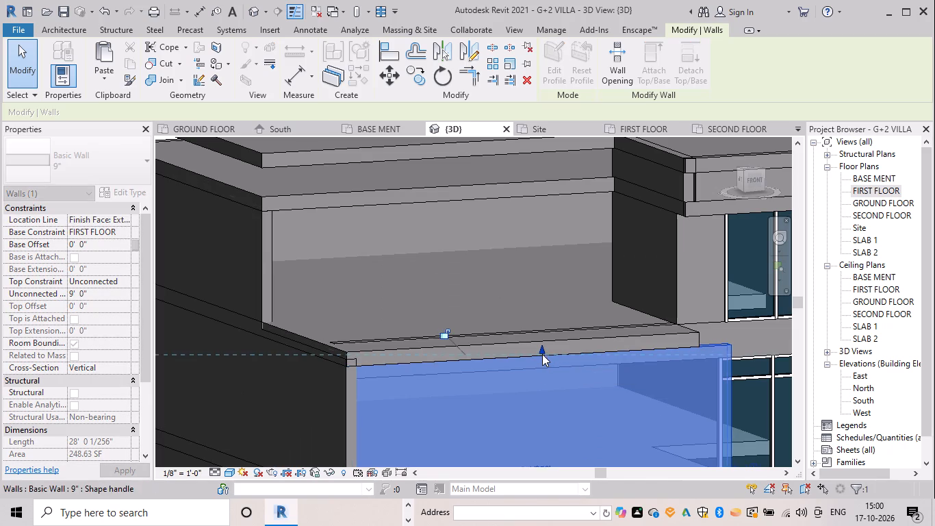
pyautogui.press('Escape')
# In the FIRST FLOOR plan, draw 9" walls 8' 8" high from the front wall's right end: 13' 11" back, then about 8' 9" to the right wall.
pyautogui.scroll(-5, 535, 363)
pyautogui.keyDown('shift'); pyautogui.moveTo(618, 364); pyautogui.dragTo(496, 355, button='middle'); pyautogui.keyUp('shift')
pyautogui.keyDown('shift'); pyautogui.moveTo(615, 386); pyautogui.dragTo(593, 400, button='middle'); pyautogui.keyUp('shift')
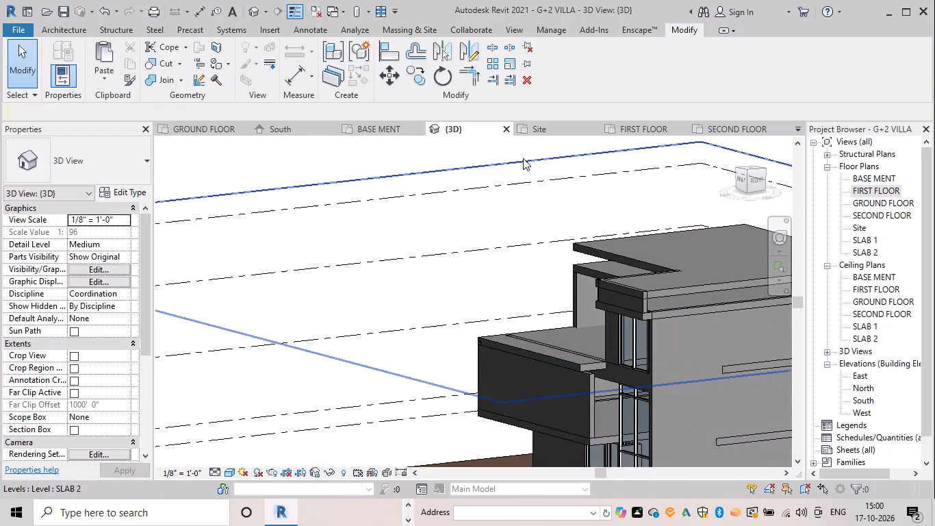
pyautogui.click(647, 121)
pyautogui.doubleClick(646, 126)
pyautogui.scroll(-2, 620, 290)
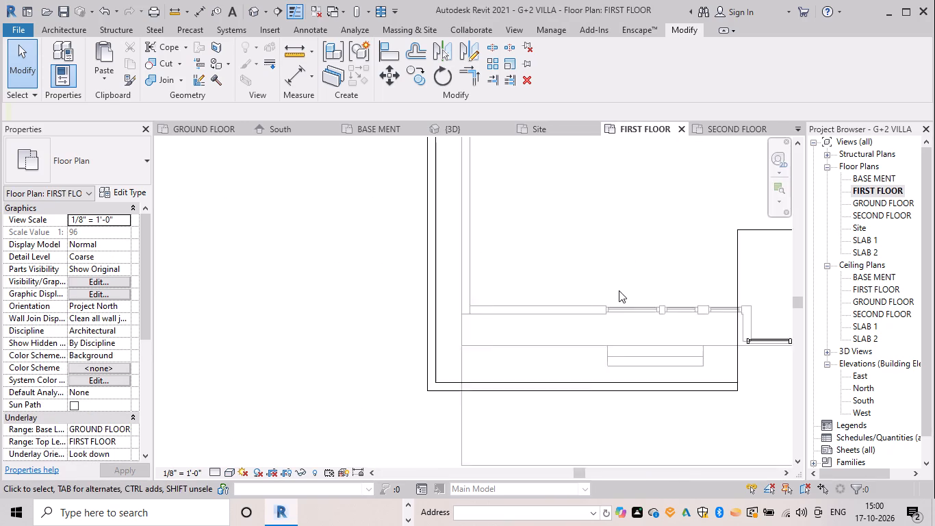
pyautogui.moveTo(618, 290); pyautogui.dragTo(463, 297, button='middle')
pyautogui.write('WA')
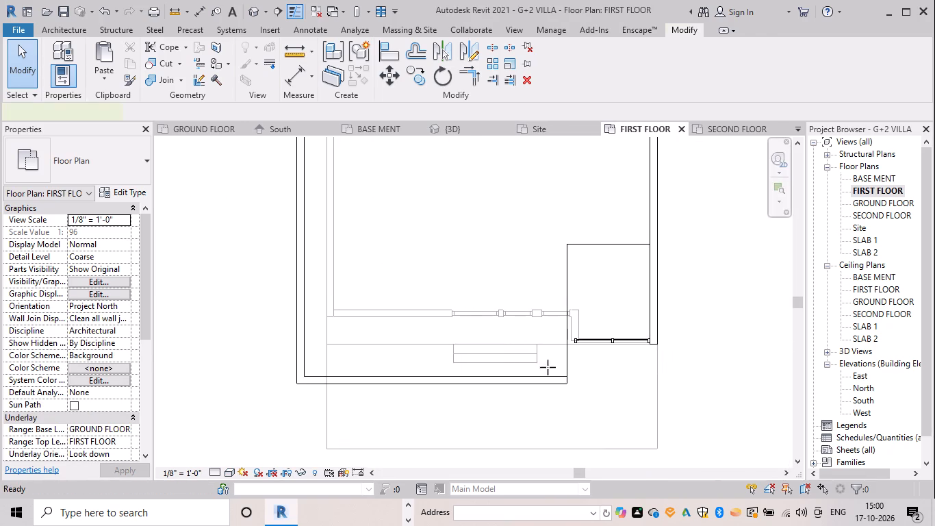
pyautogui.moveTo(568, 374); pyautogui.dragTo(563, 363)
pyautogui.press('space')
pyautogui.press('space')
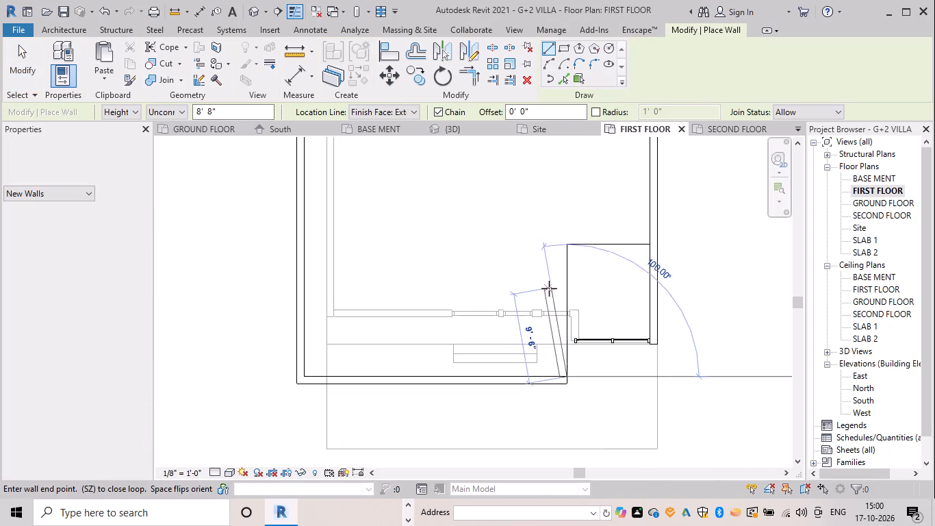
pyautogui.press('space')
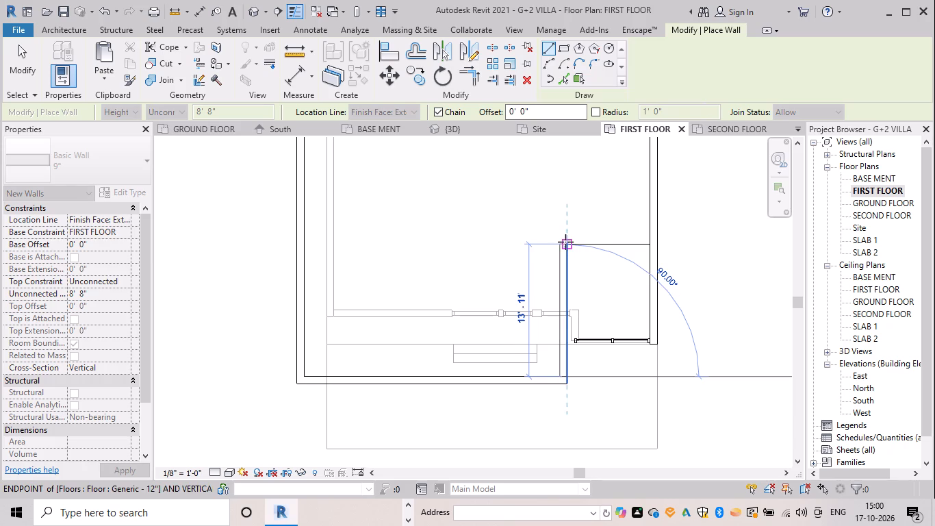
pyautogui.click(565, 242)
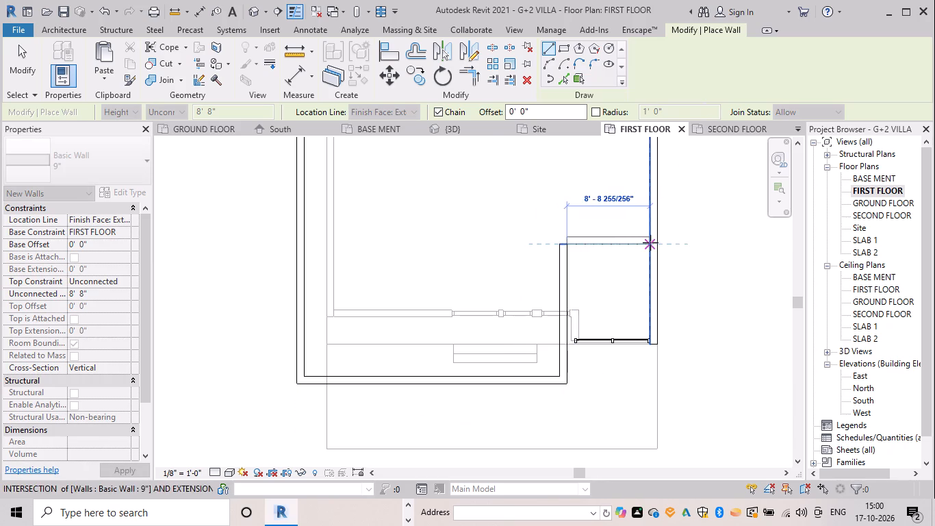
pyautogui.click(650, 242)
pyautogui.press('Escape')
pyautogui.press('Escape')
pyautogui.press('Escape')
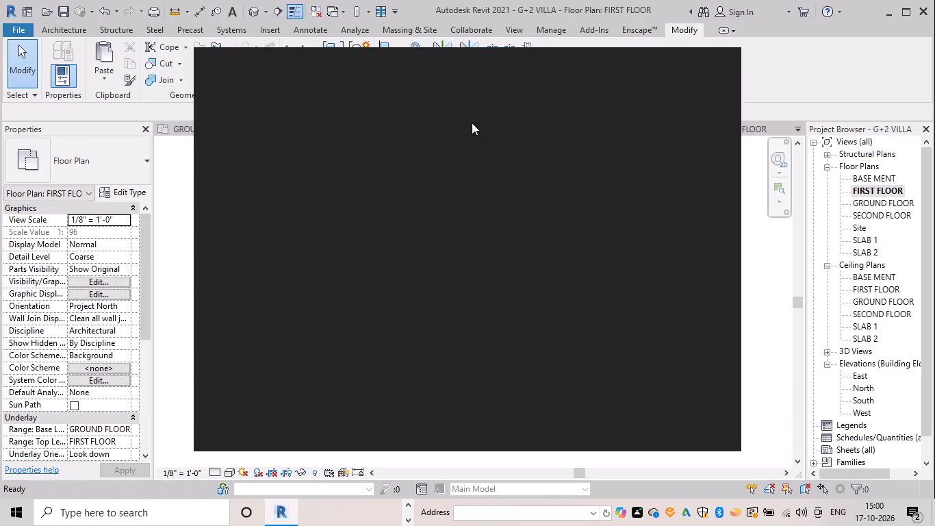
# Dismiss the Autodesk notification window covering the floor plan.
pyautogui.click(717, 69)
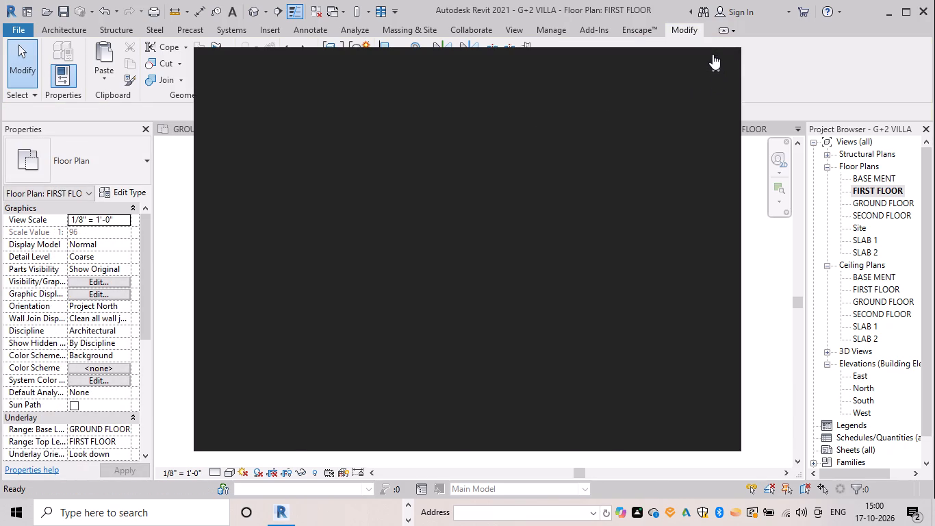
pyautogui.moveTo(713, 60); pyautogui.dragTo(716, 47)
# In the 3D view, add second-floor slab boundary lines for an extension about 2' 9" wide at its front-right corner, toward the new side wall.
pyautogui.click(471, 135)
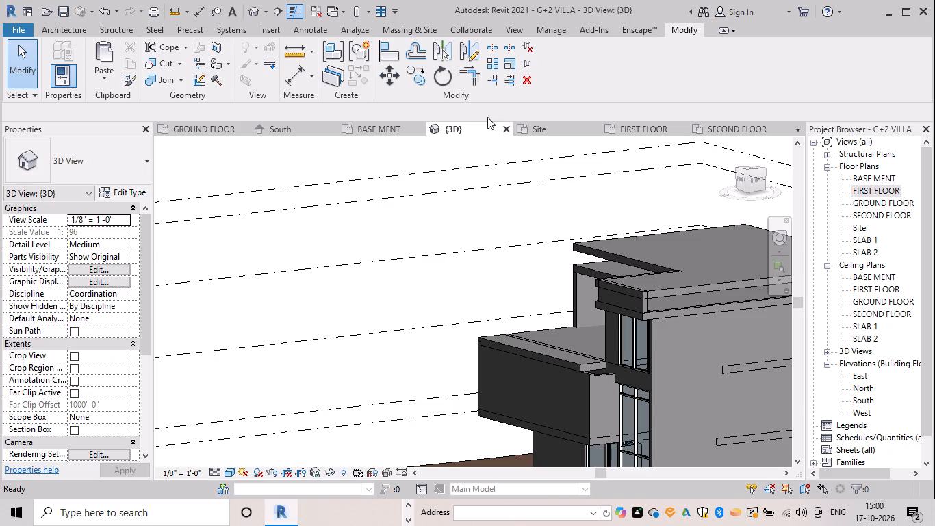
pyautogui.press('Escape')
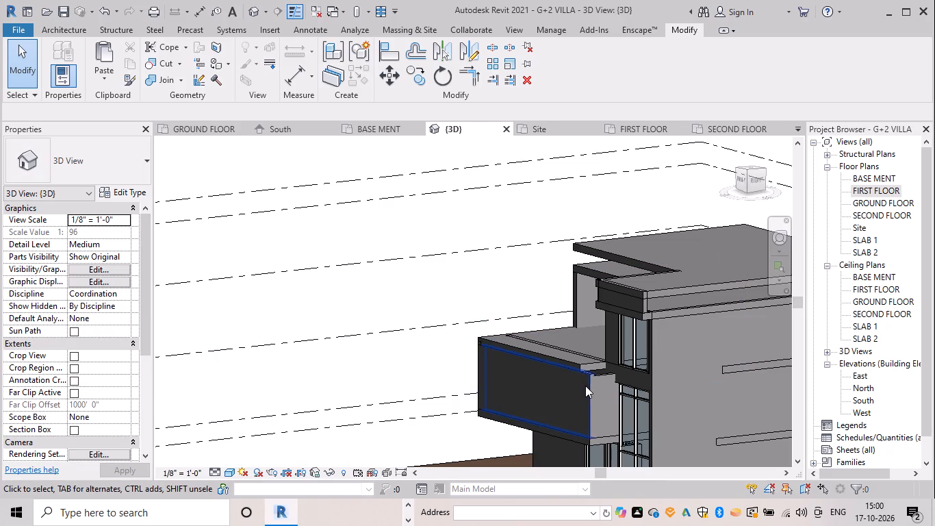
pyautogui.keyDown('shift'); pyautogui.moveTo(589, 381); pyautogui.dragTo(676, 411, button='middle'); pyautogui.keyUp('shift')
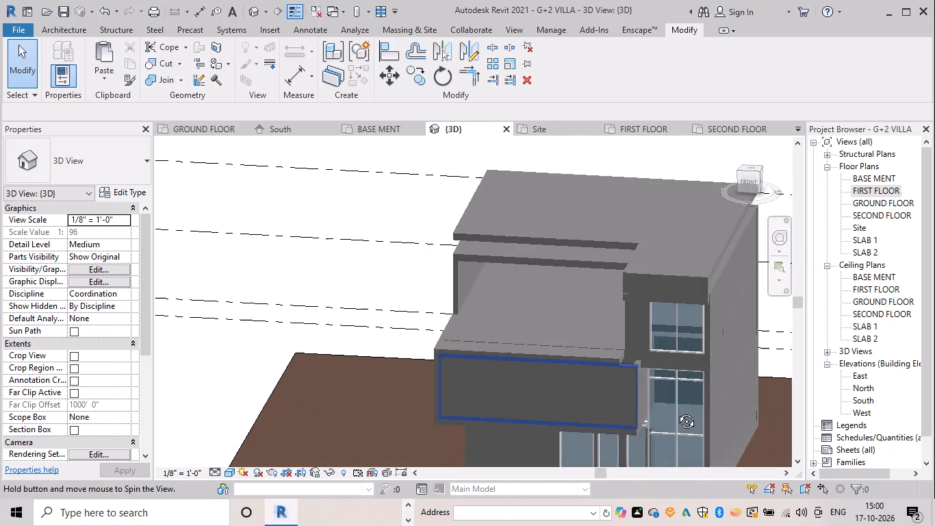
pyautogui.keyDown('shift'); pyautogui.moveTo(676, 411); pyautogui.dragTo(676, 410, button='middle'); pyautogui.keyUp('shift')
pyautogui.scroll(3, 627, 358)
pyautogui.keyDown('shift'); pyautogui.moveTo(631, 368); pyautogui.dragTo(661, 419, button='middle'); pyautogui.keyUp('shift')
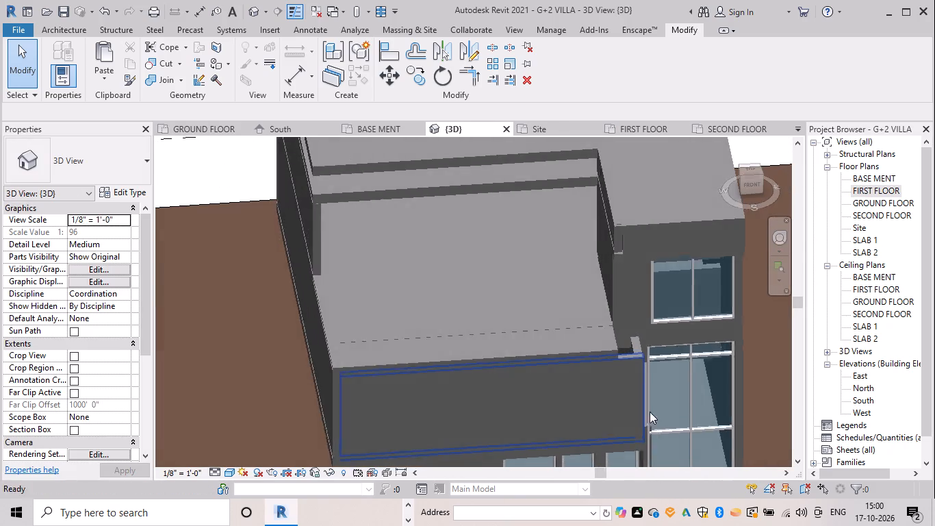
pyautogui.click(605, 351)
pyautogui.moveTo(559, 64); pyautogui.dragTo(562, 75)
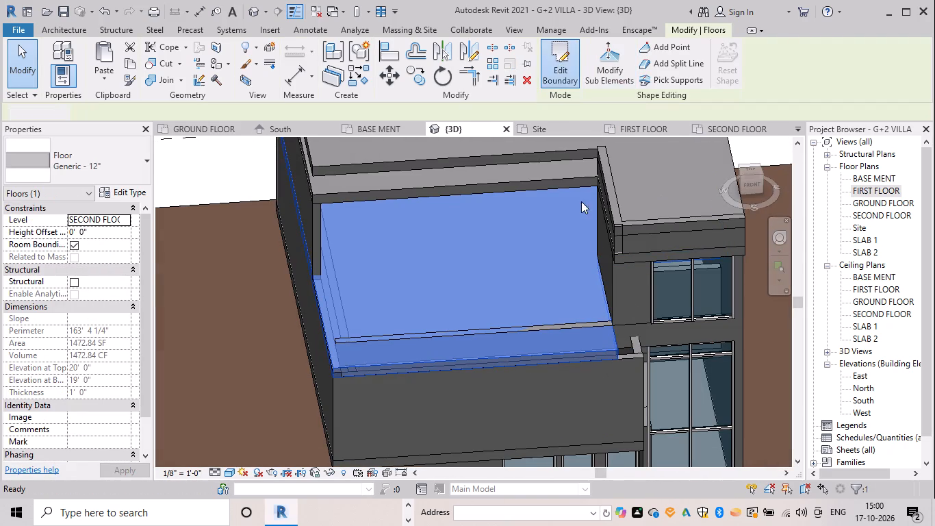
pyautogui.keyDown('shift'); pyautogui.moveTo(638, 252); pyautogui.dragTo(630, 349, button='middle'); pyautogui.keyUp('shift')
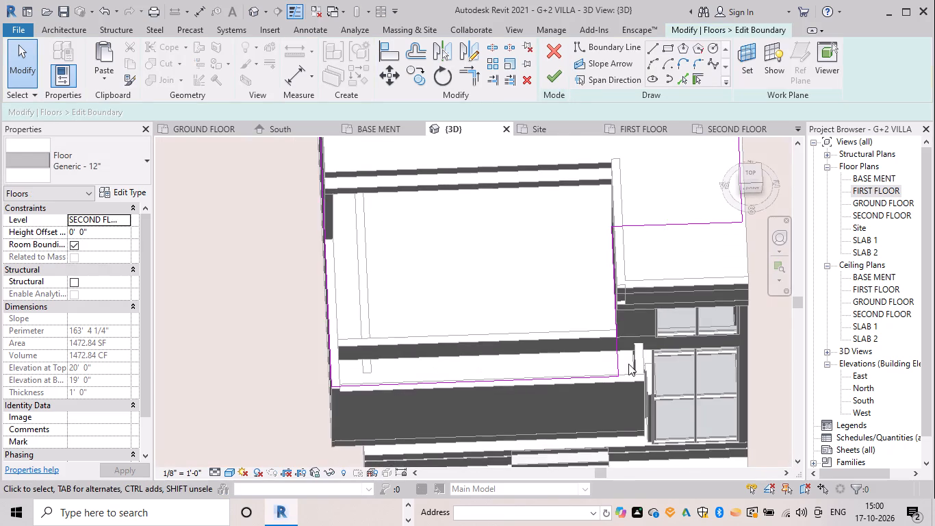
pyautogui.scroll(4, 627, 365)
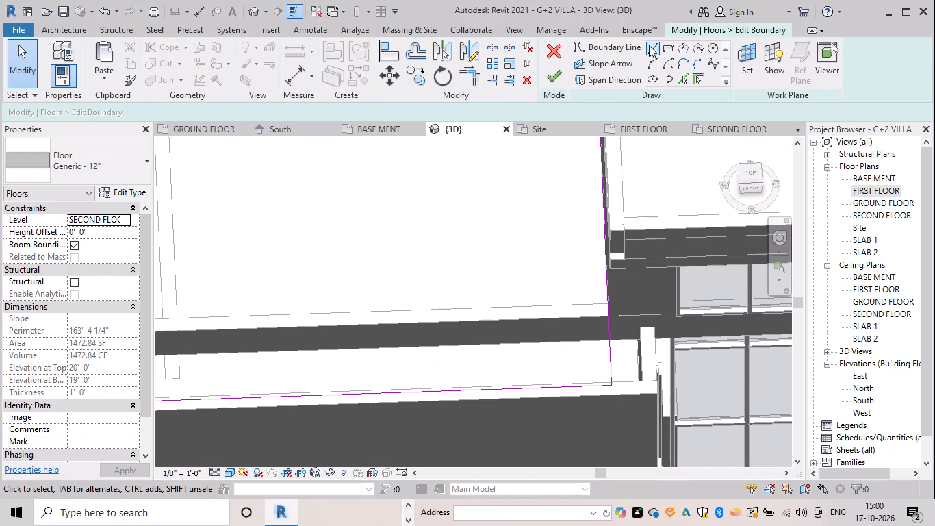
pyautogui.click(649, 45)
pyautogui.click(606, 316)
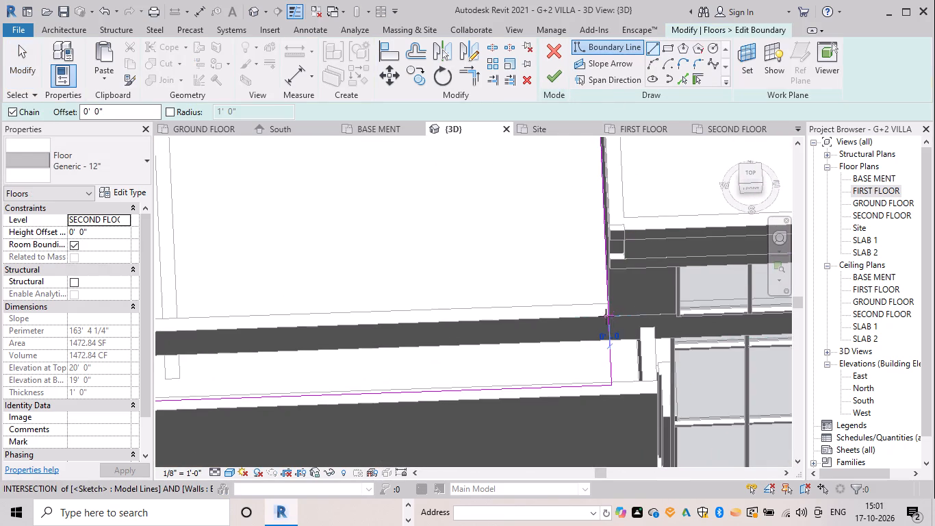
pyautogui.moveTo(654, 312); pyautogui.dragTo(652, 319)
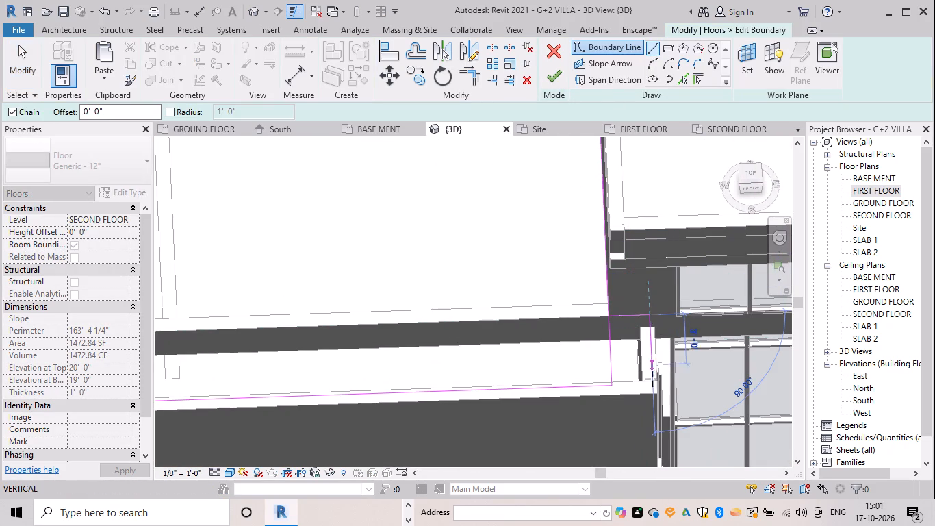
pyautogui.click(652, 387)
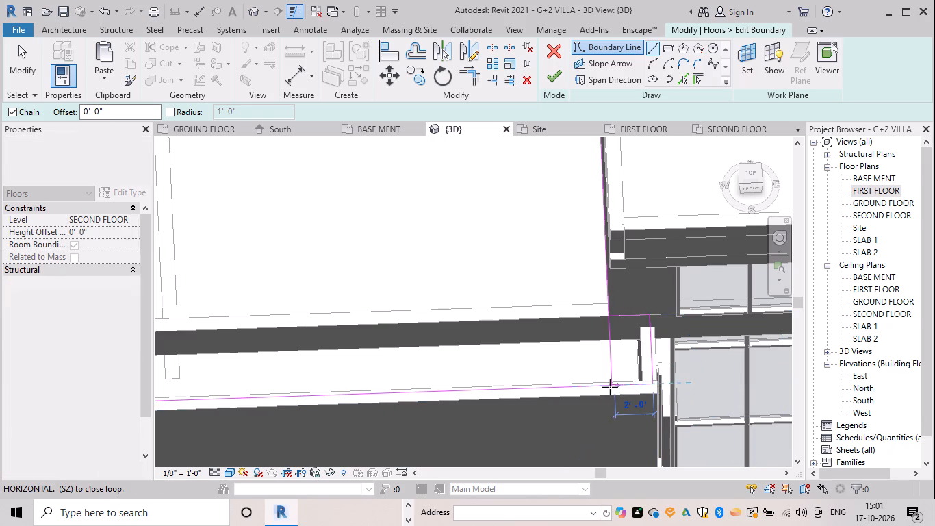
pyautogui.click(606, 384)
pyautogui.scroll(5, 630, 392)
pyautogui.press('Escape')
pyautogui.press('Escape')
pyautogui.press('Escape')
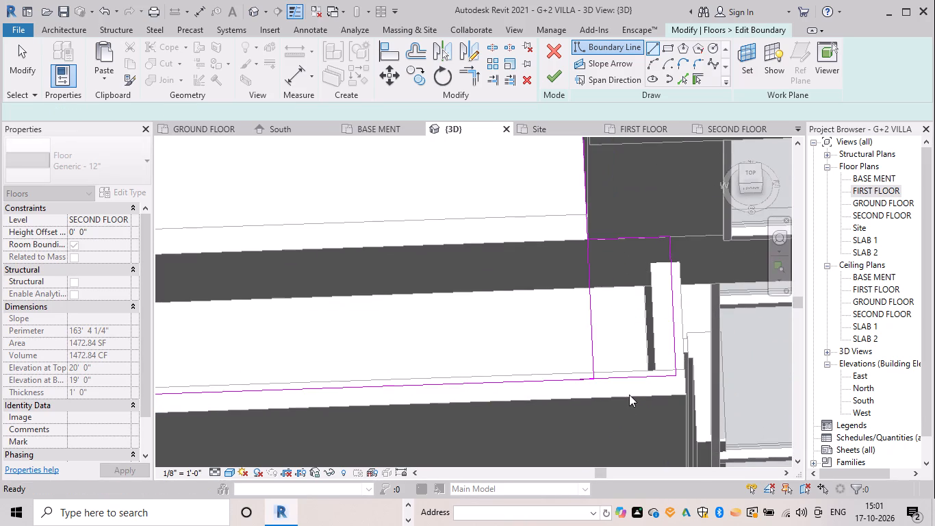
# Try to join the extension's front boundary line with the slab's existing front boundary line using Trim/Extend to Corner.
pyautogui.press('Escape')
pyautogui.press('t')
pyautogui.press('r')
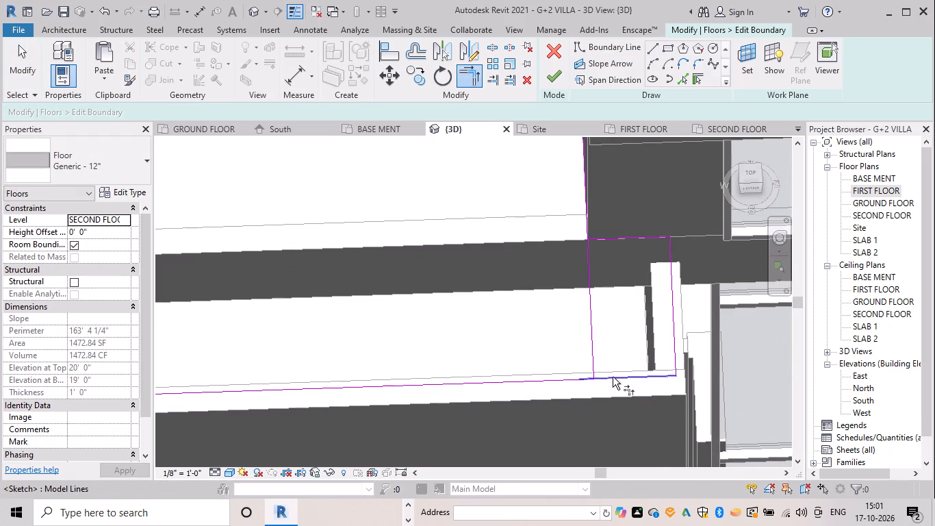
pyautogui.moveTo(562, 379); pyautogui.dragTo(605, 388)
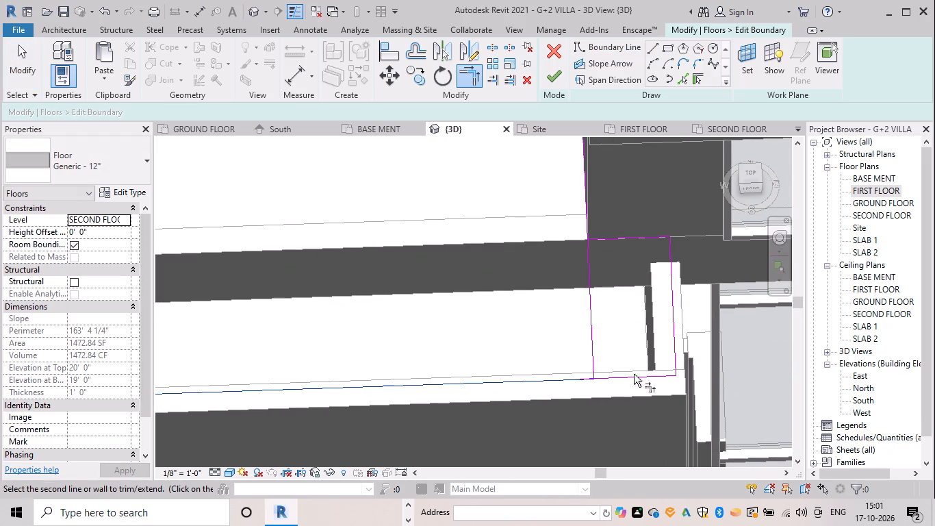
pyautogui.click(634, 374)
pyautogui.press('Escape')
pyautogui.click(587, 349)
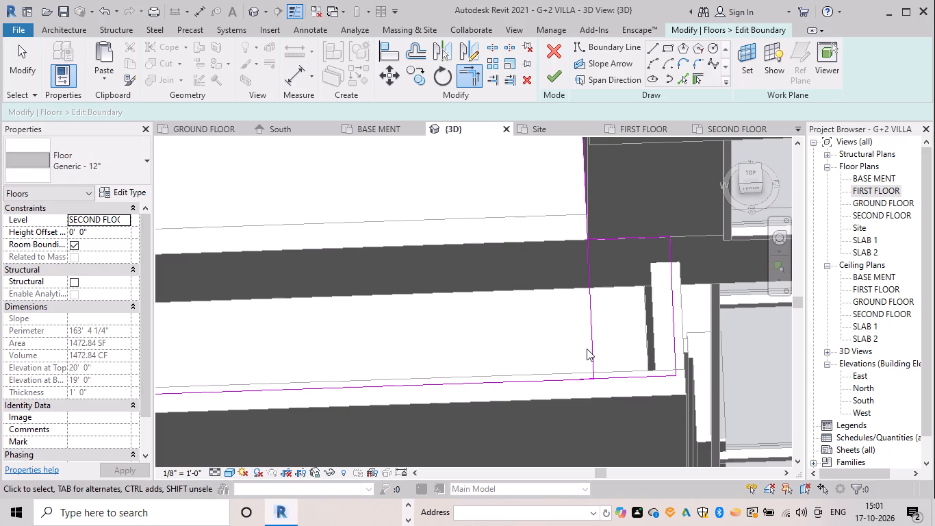
# Trim the slab's right boundary line to a corner with the extension's back line, removing the stretch across the extension.
pyautogui.scroll(-2, 589, 346)
pyautogui.moveTo(589, 360); pyautogui.dragTo(605, 436, button='middle')
pyautogui.press('Escape')
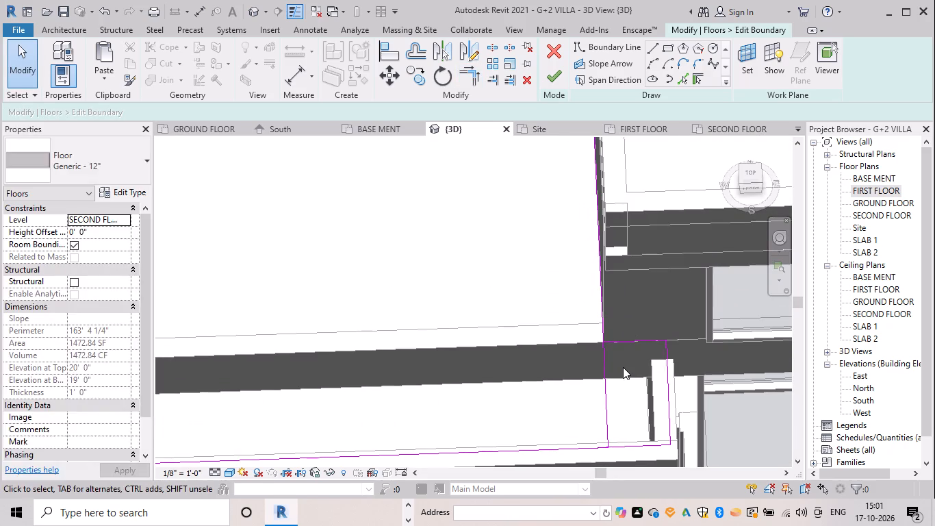
pyautogui.press('Escape')
pyautogui.press('t')
pyautogui.press('r')
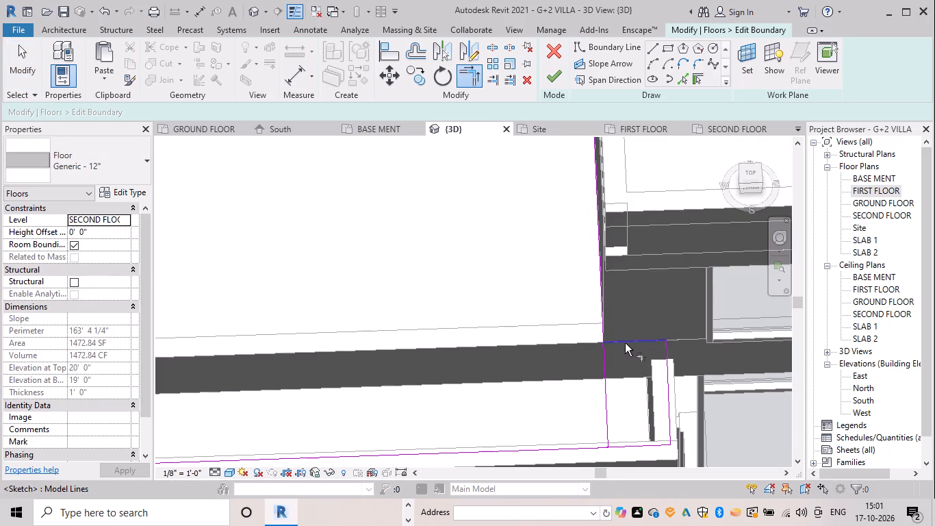
pyautogui.click(625, 342)
pyautogui.click(602, 311)
pyautogui.press('Escape')
pyautogui.scroll(-5, 636, 399)
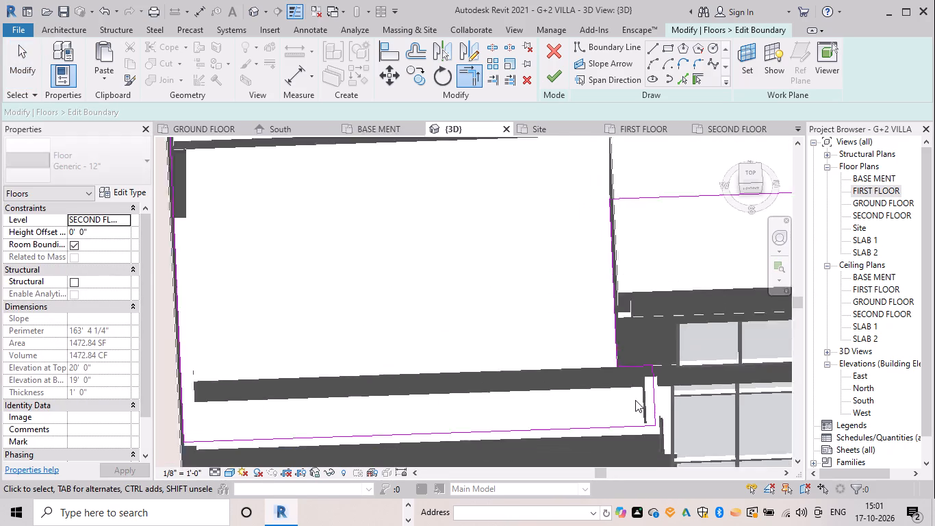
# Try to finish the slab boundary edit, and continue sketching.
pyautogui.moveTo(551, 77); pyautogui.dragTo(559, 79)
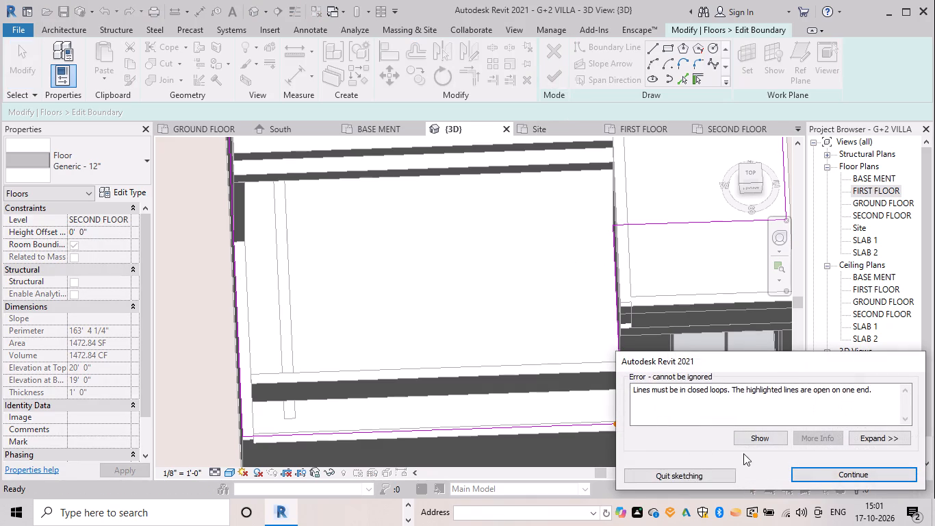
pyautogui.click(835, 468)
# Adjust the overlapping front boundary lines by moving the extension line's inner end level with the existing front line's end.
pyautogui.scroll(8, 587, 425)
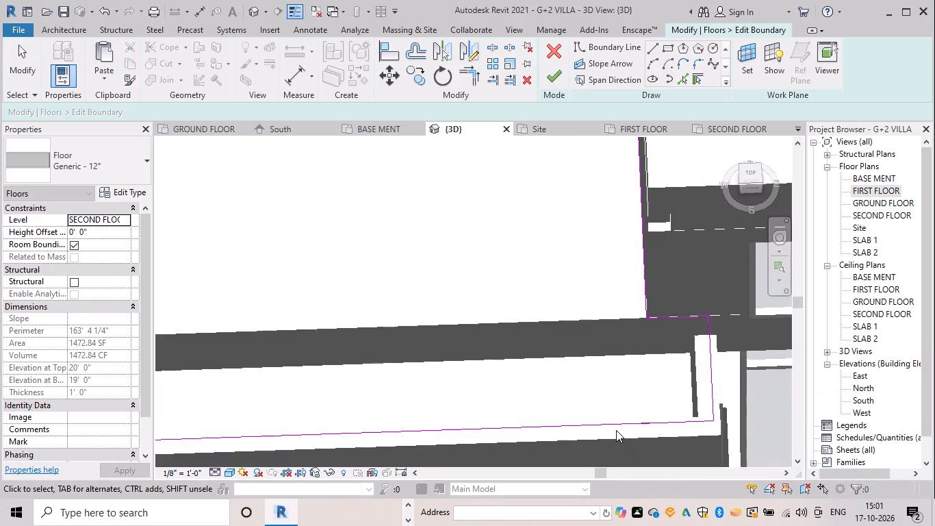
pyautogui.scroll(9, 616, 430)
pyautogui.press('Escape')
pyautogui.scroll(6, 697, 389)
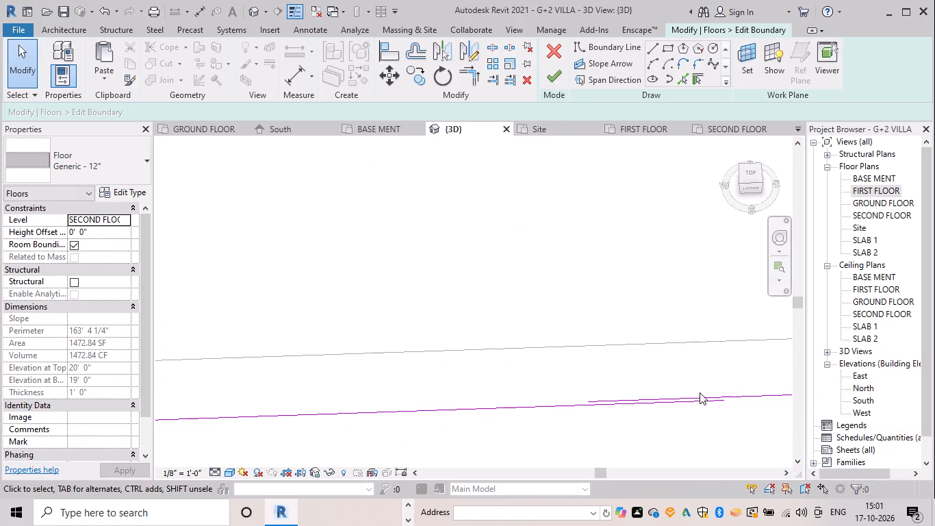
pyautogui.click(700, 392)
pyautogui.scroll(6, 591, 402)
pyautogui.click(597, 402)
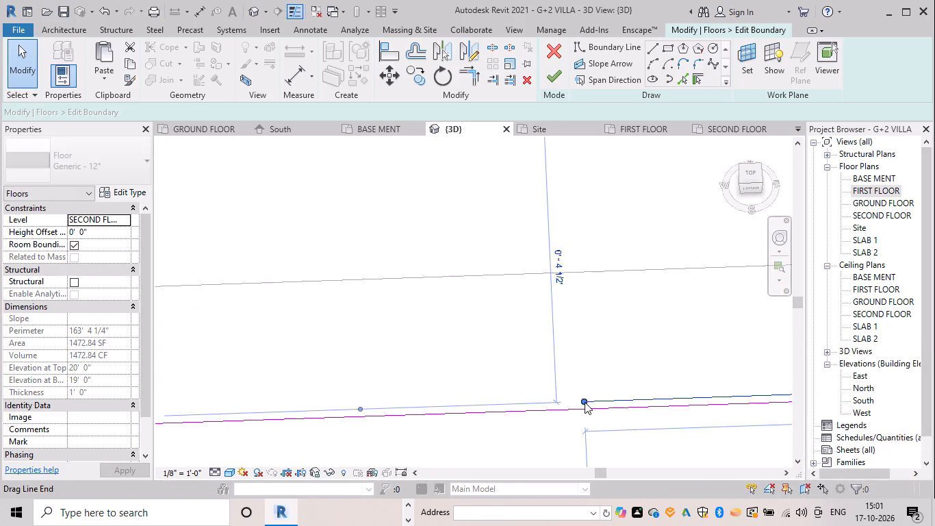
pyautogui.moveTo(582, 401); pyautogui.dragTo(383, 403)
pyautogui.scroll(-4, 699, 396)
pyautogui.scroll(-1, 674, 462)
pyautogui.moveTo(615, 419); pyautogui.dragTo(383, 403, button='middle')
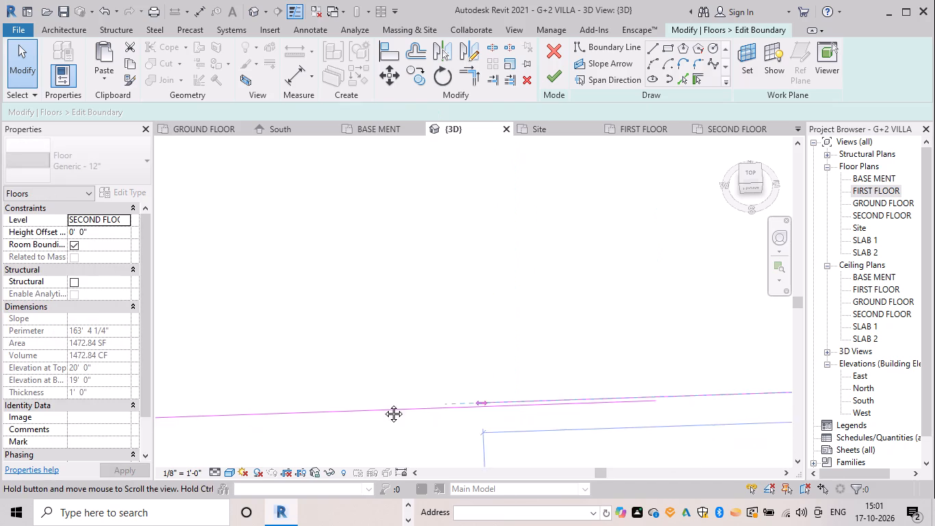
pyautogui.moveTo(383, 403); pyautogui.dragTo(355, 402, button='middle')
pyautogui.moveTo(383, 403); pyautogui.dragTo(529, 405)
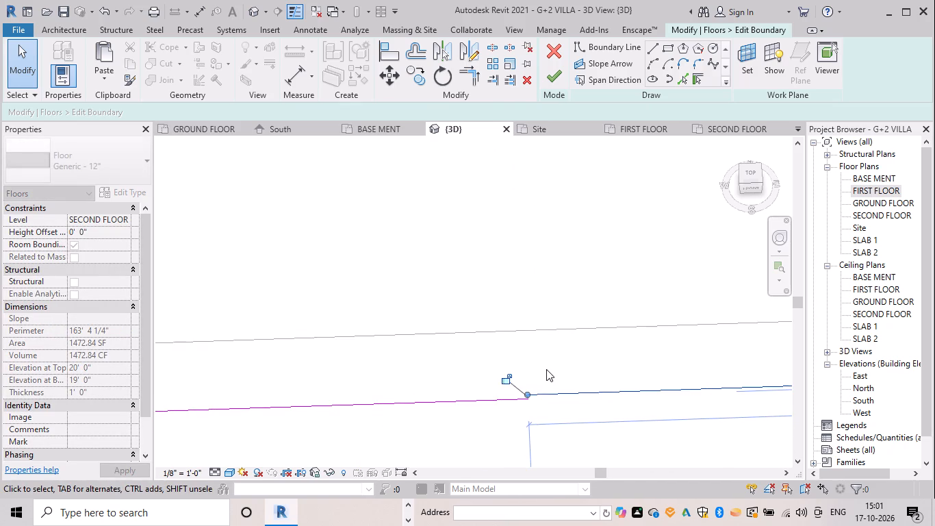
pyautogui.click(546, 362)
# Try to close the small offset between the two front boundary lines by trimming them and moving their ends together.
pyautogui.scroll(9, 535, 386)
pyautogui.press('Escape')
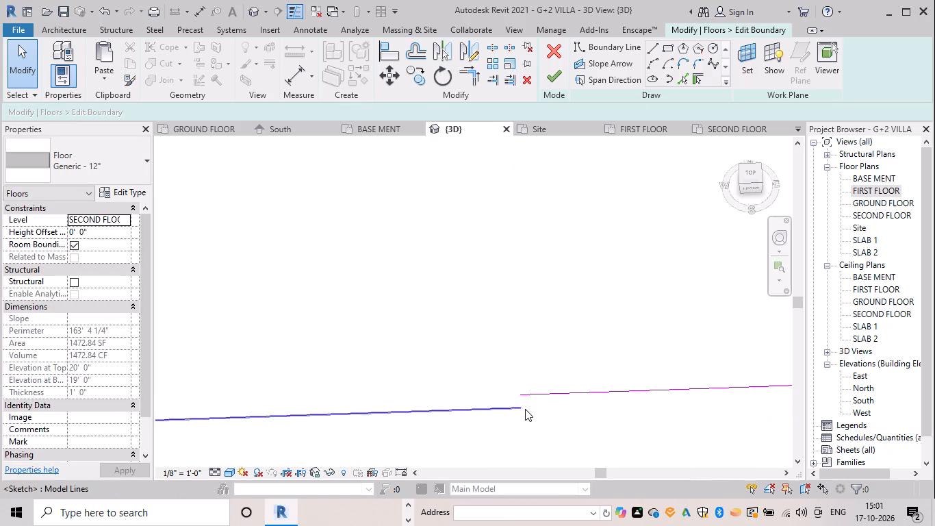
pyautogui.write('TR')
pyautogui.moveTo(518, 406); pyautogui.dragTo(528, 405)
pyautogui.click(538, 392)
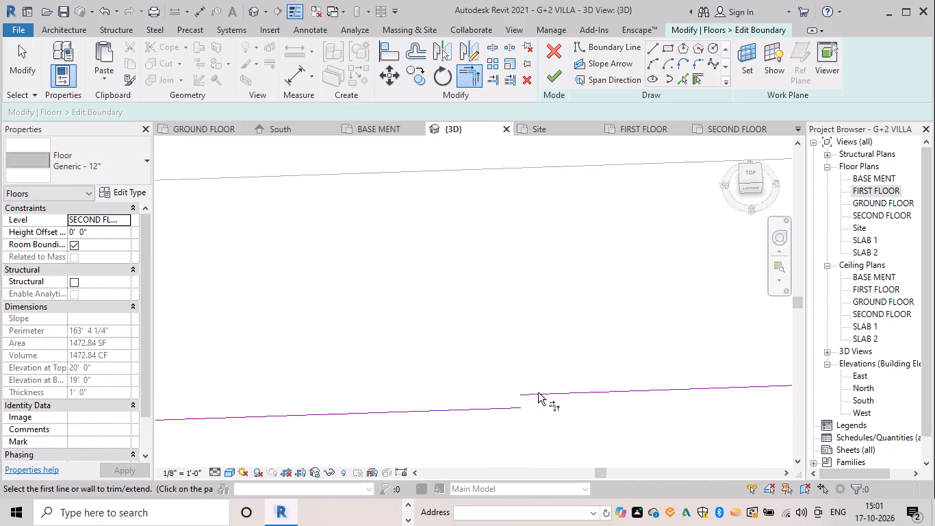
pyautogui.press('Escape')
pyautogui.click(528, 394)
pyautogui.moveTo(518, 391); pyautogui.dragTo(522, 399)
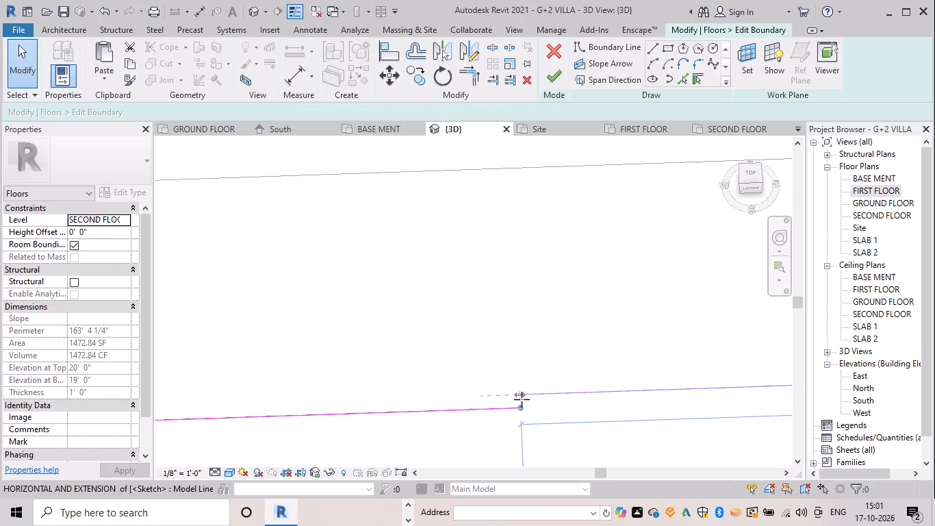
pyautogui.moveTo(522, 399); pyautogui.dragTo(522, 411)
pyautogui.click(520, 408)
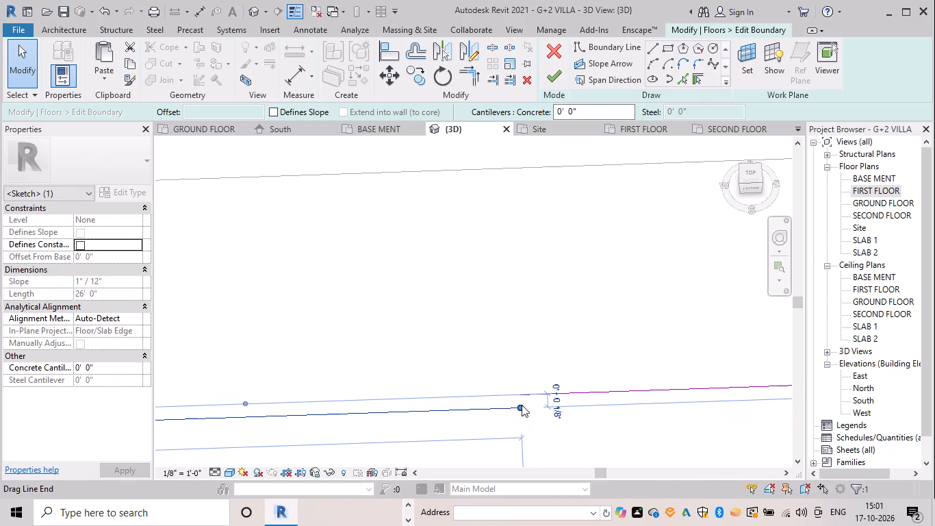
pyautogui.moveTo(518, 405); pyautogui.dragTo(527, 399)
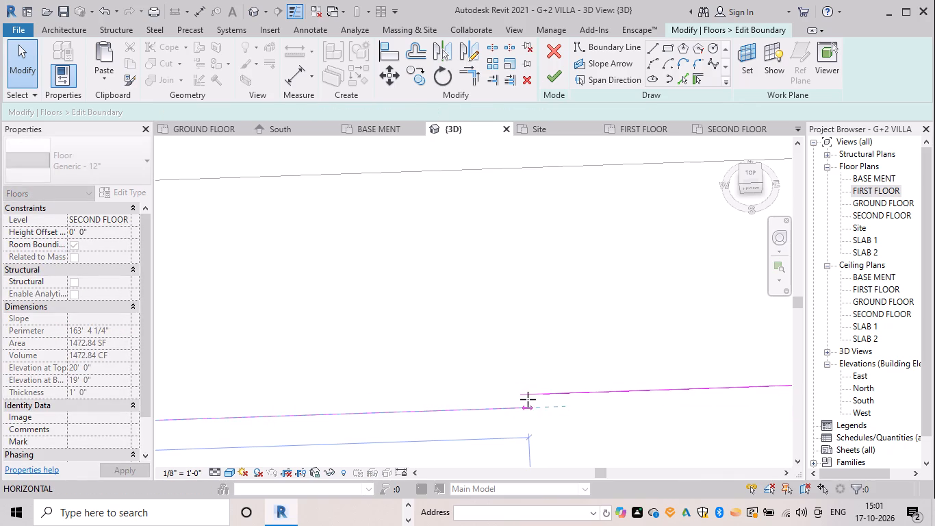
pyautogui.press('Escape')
# Delete the extension's misaligned front boundary line.
pyautogui.click(557, 393)
pyautogui.scroll(-6, 563, 407)
pyautogui.moveTo(558, 403); pyautogui.dragTo(380, 438, button='middle')
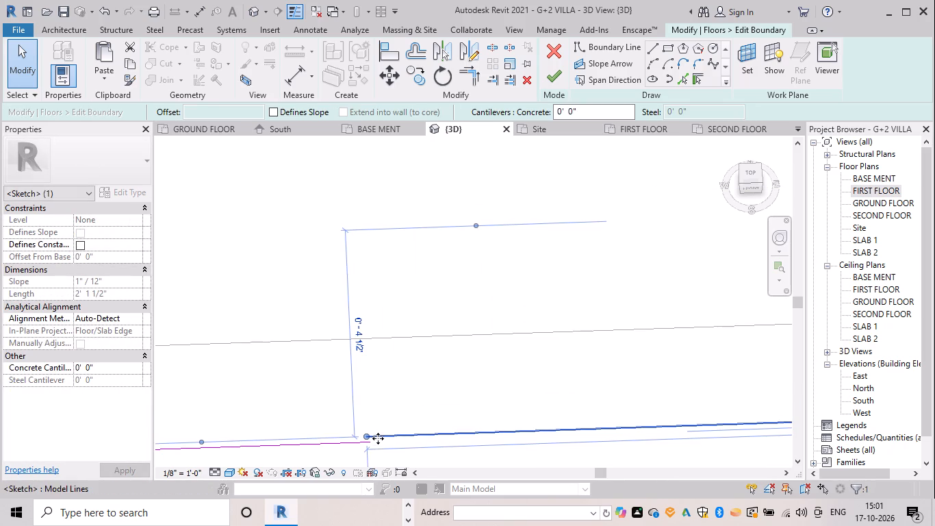
pyautogui.press('Delete')
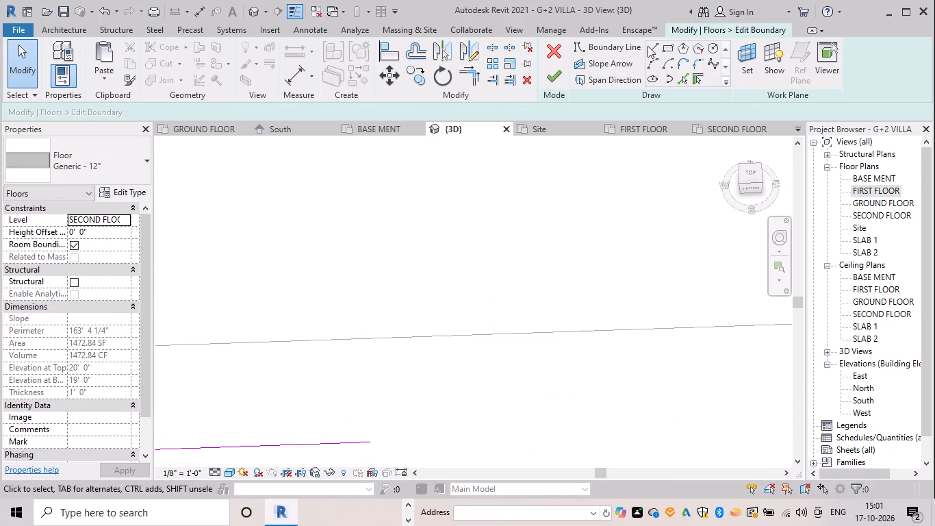
# Redraw the boundary line from the existing front line's end to the extension's front-right corner, and finish the slab edit.
pyautogui.doubleClick(648, 46)
pyautogui.moveTo(371, 443); pyautogui.dragTo(406, 443)
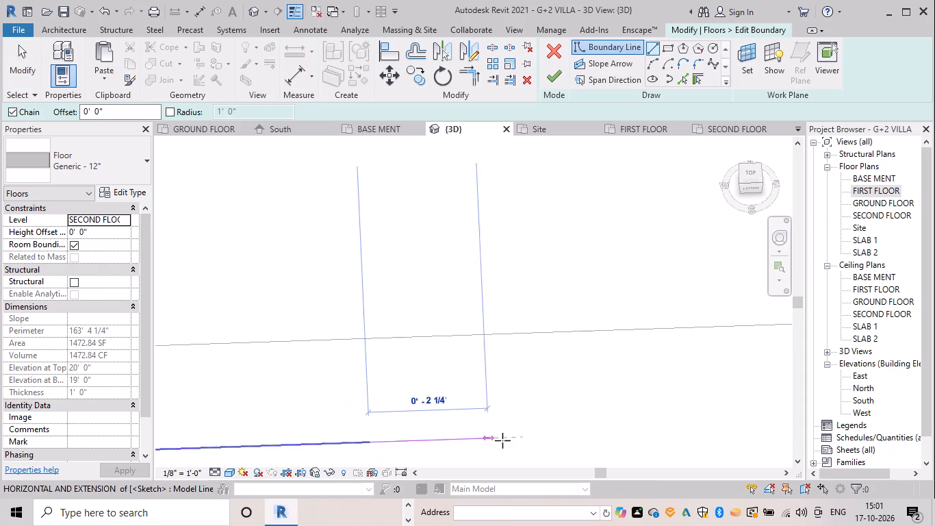
pyautogui.scroll(-8, 559, 421)
pyautogui.moveTo(574, 422); pyautogui.dragTo(313, 444, button='middle')
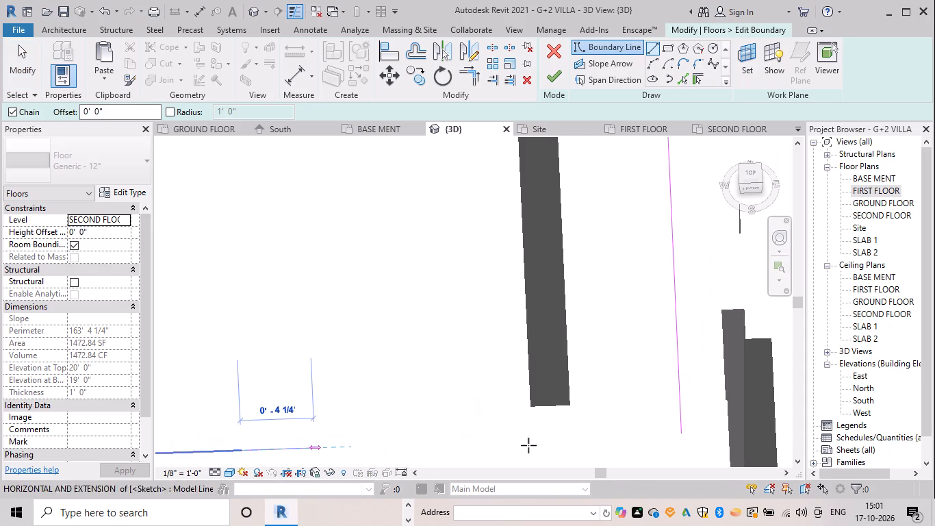
pyautogui.click(679, 432)
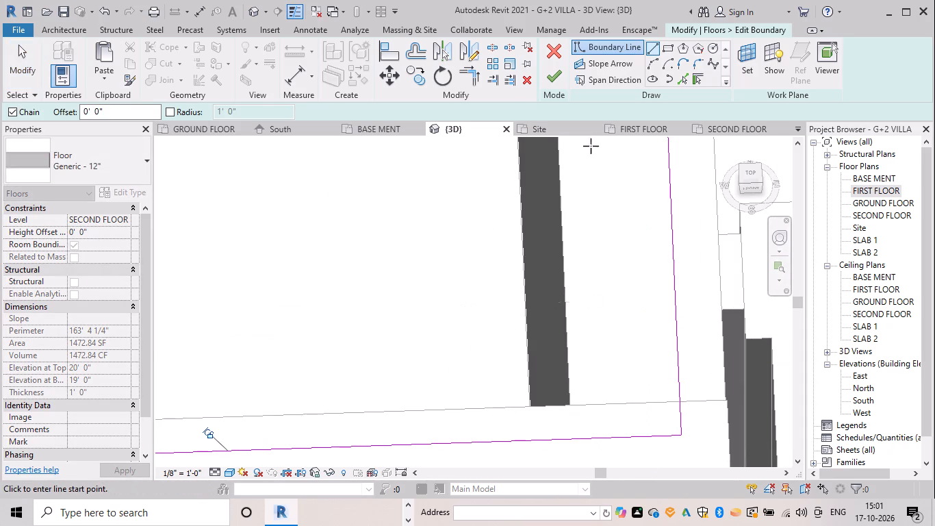
pyautogui.click(548, 77)
pyautogui.press('Escape')
# Dismiss the Autodesk notification window covering the 3D view.
pyautogui.scroll(-2, 585, 338)
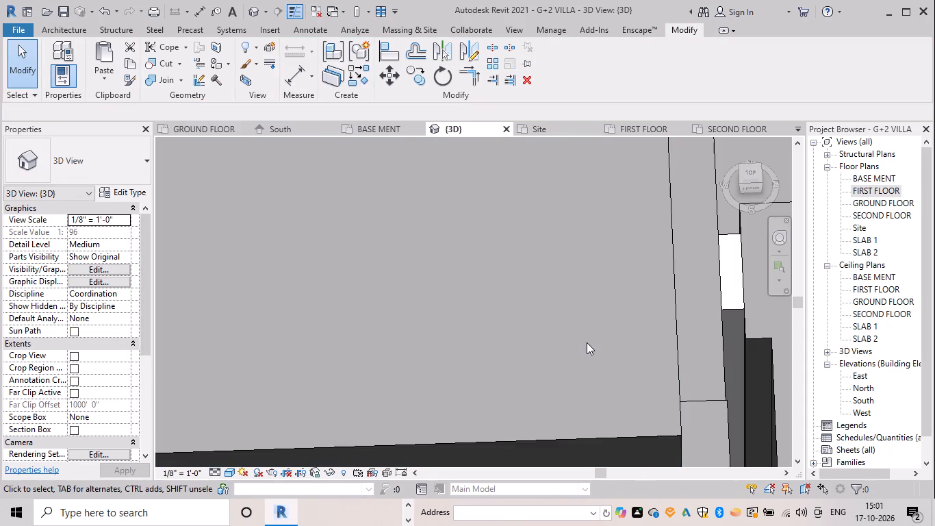
pyautogui.scroll(-8, 587, 342)
pyautogui.moveTo(586, 347); pyautogui.dragTo(600, 322, button='middle')
pyautogui.click(710, 59)
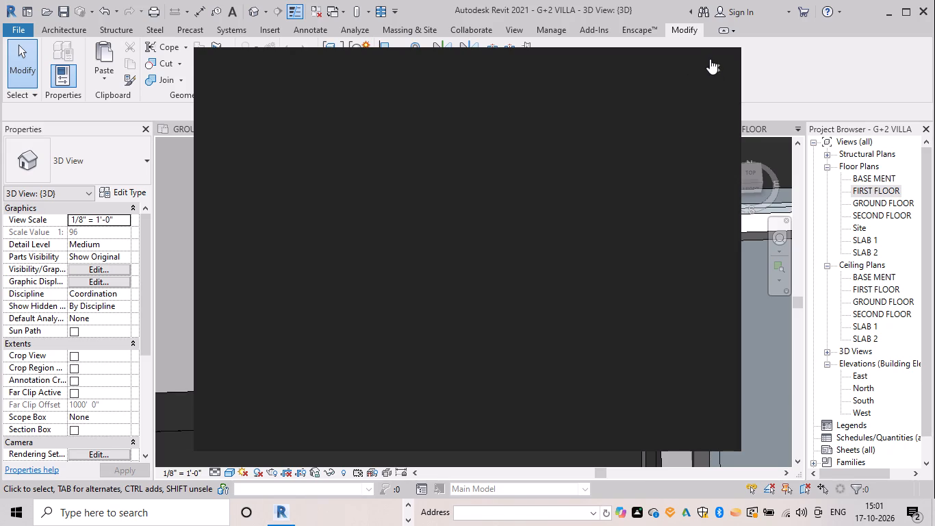
# Reopen the second-floor slab's boundary and nudge the extension's right edge line slightly outward, toward the side wall's outer face.
pyautogui.scroll(-12, 572, 323)
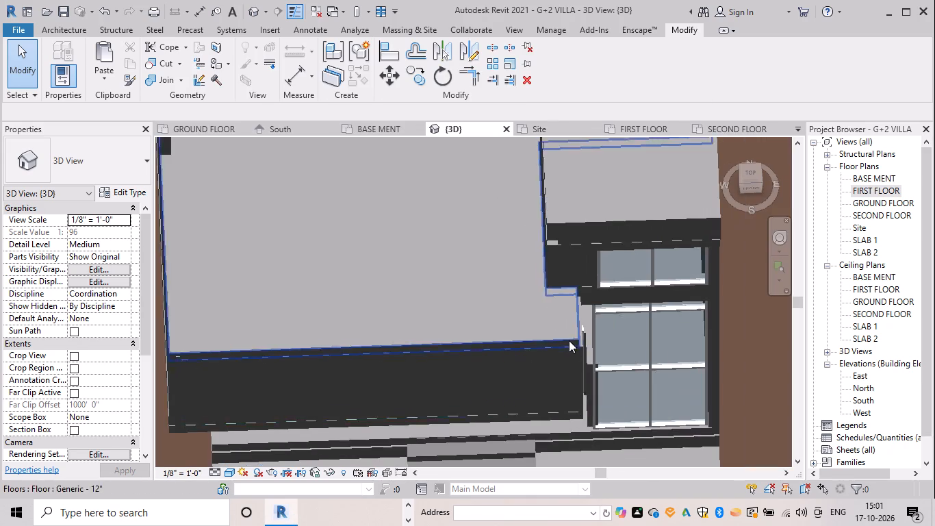
pyautogui.keyDown('shift'); pyautogui.moveTo(535, 352); pyautogui.dragTo(539, 266, button='middle'); pyautogui.keyUp('shift')
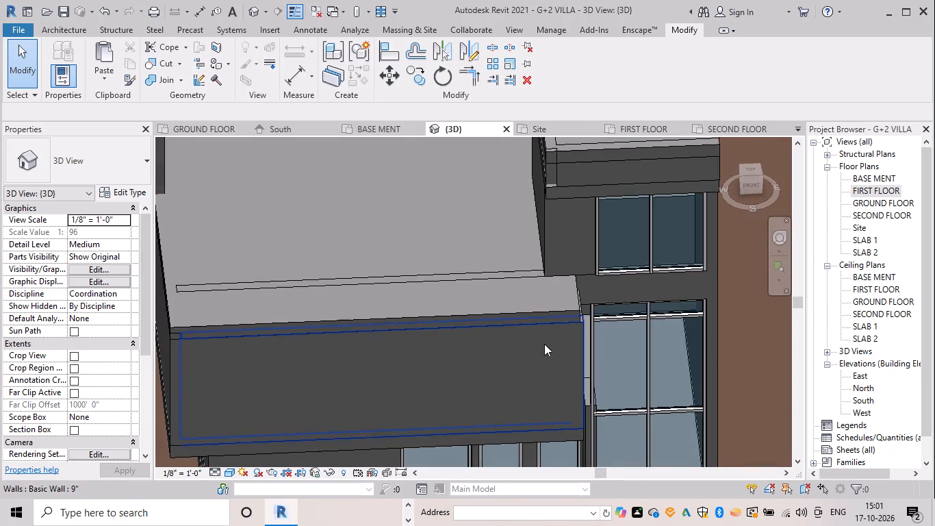
pyautogui.keyDown('shift'); pyautogui.moveTo(541, 344); pyautogui.dragTo(452, 329, button='middle'); pyautogui.keyUp('shift')
pyautogui.scroll(4, 497, 376)
pyautogui.moveTo(492, 375); pyautogui.dragTo(450, 295, button='middle')
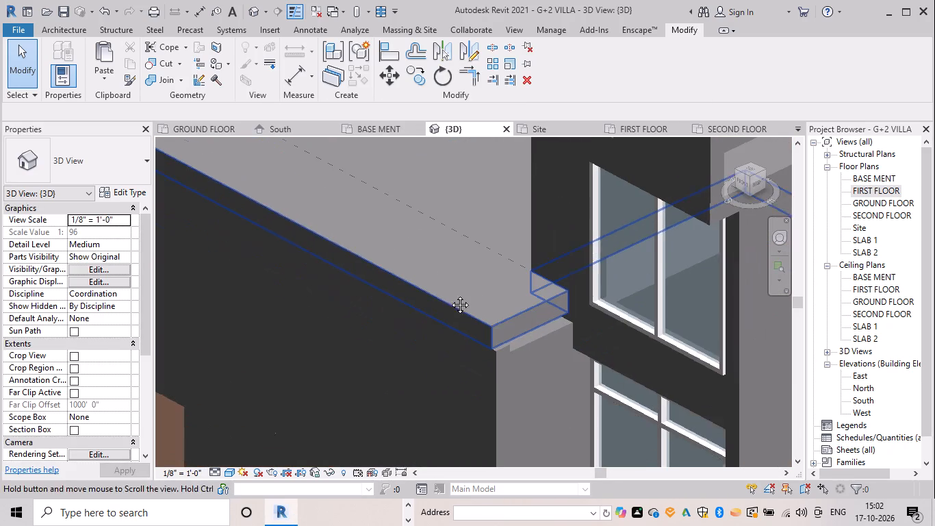
pyautogui.moveTo(450, 295); pyautogui.dragTo(450, 295, button='middle')
pyautogui.click(520, 309)
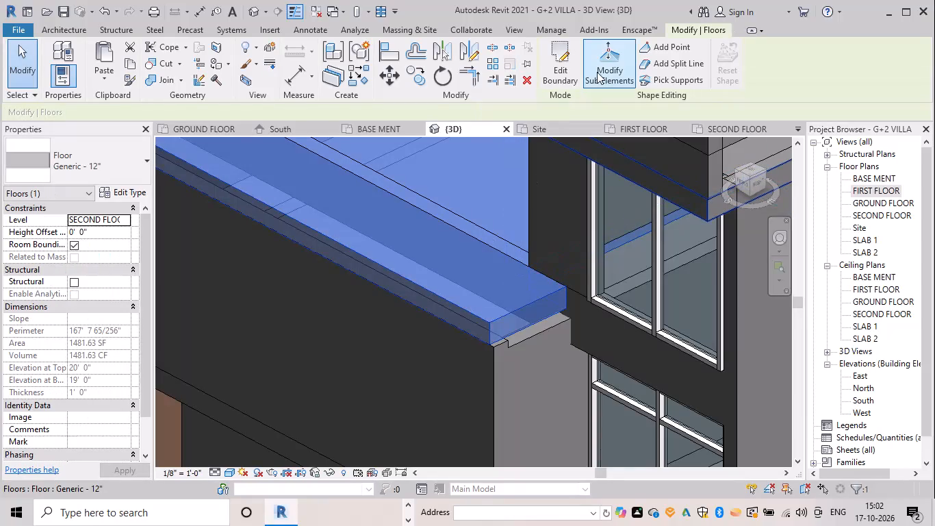
pyautogui.click(554, 67)
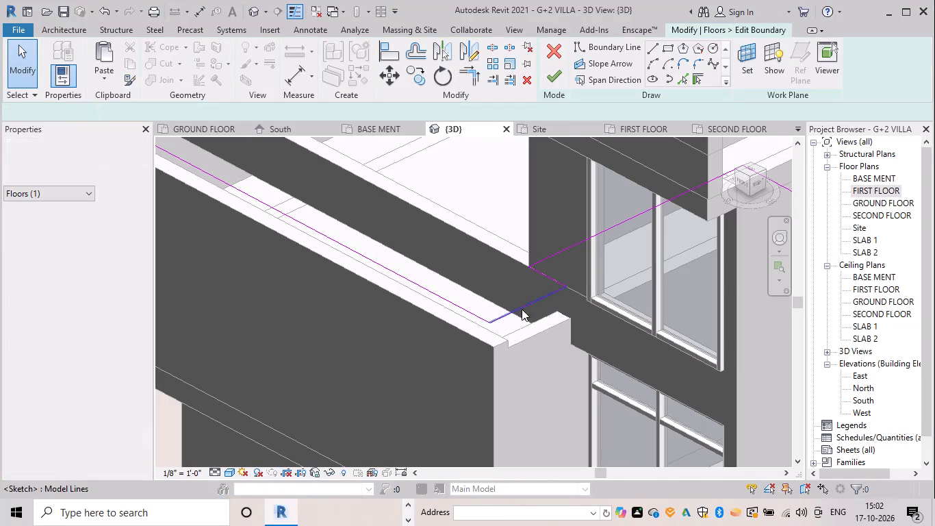
pyautogui.click(519, 302)
pyautogui.click(525, 310)
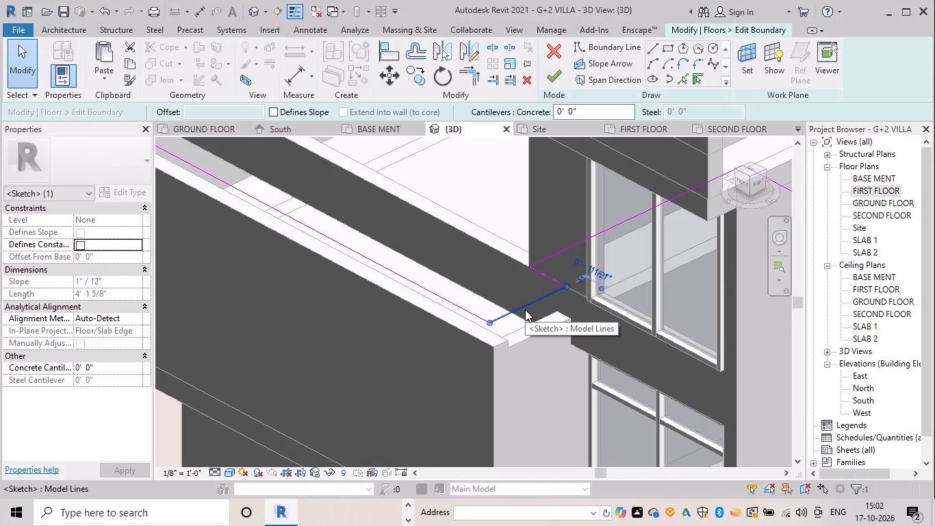
pyautogui.press('Right')
pyautogui.press('Right')
pyautogui.press('Right')
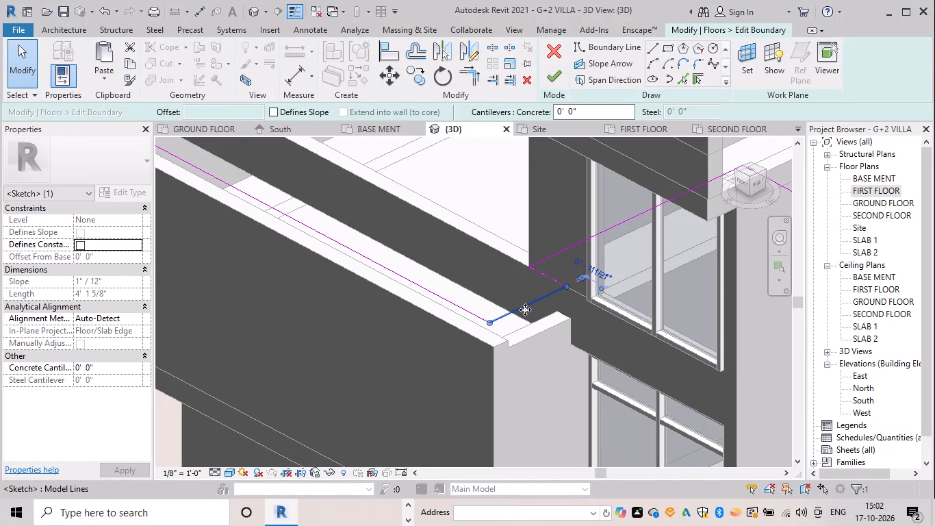
pyautogui.press('Down')
pyautogui.press('Down')
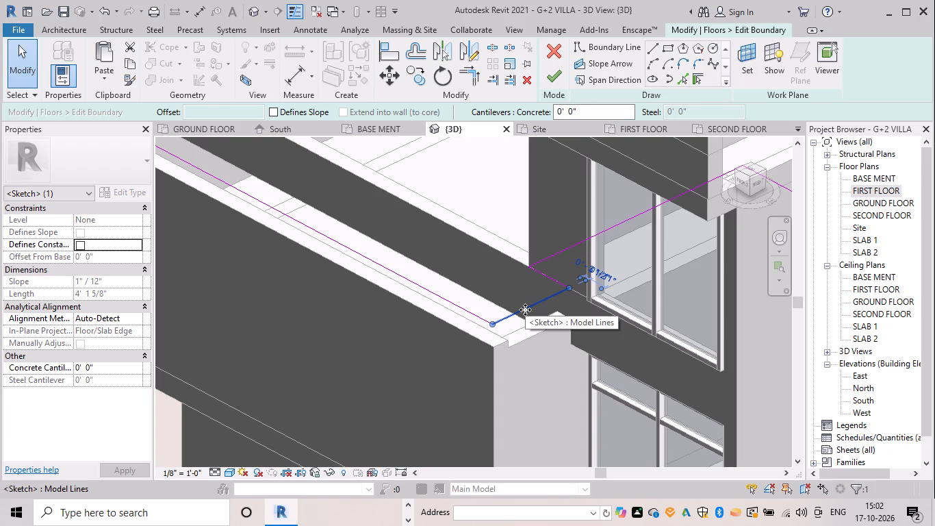
pyautogui.press('Down')
pyautogui.keyDown('shift'); pyautogui.moveTo(483, 319); pyautogui.dragTo(490, 253, button='middle'); pyautogui.keyUp('shift')
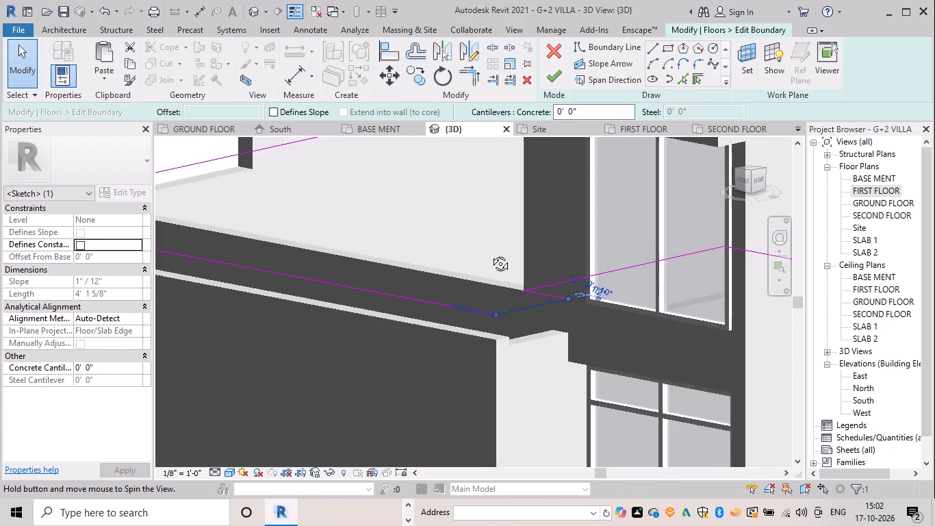
pyautogui.keyDown('shift'); pyautogui.moveTo(490, 253); pyautogui.dragTo(572, 205, button='middle'); pyautogui.keyUp('shift')
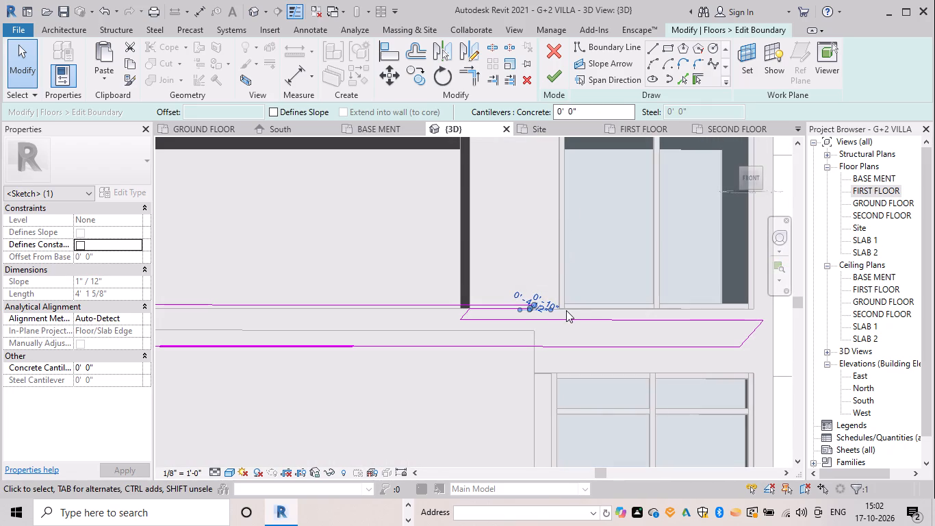
pyautogui.press('Escape')
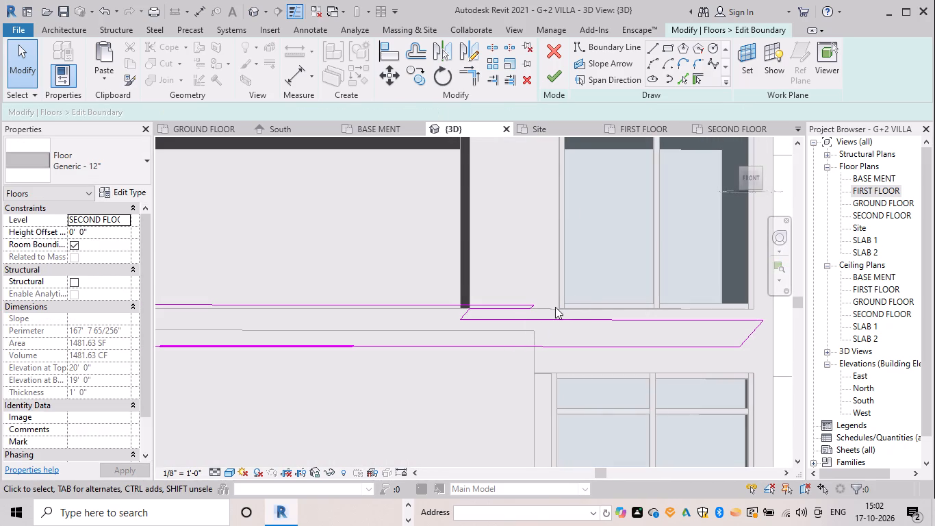
# Finish the second-floor slab's boundary edit and clear the selection.
pyautogui.click(559, 75)
pyautogui.press('Escape')
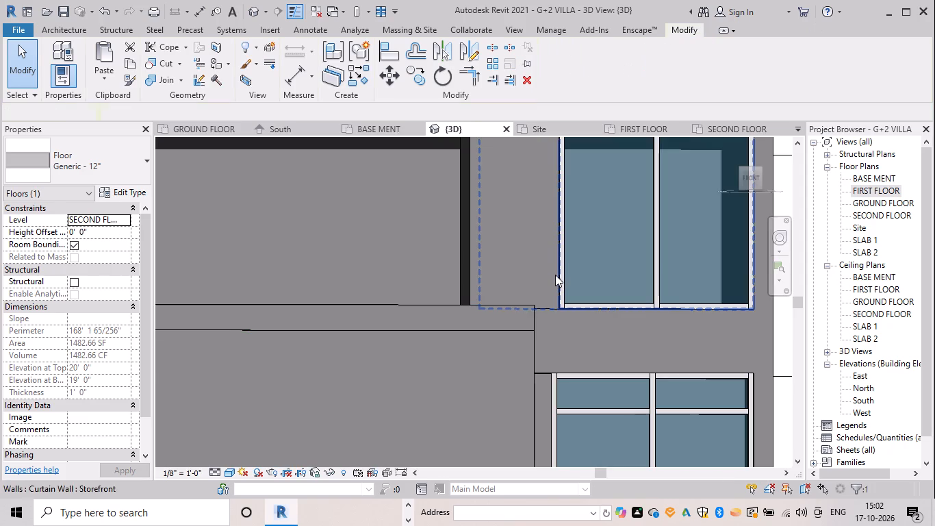
# Reopen the second-floor slab's boundary, nudge the extension's front edge line slightly inward to the front wall's outer face, and finish the edit.
pyautogui.scroll(-4, 527, 297)
pyautogui.keyDown('shift'); pyautogui.moveTo(438, 347); pyautogui.dragTo(620, 390, button='middle'); pyautogui.keyUp('shift')
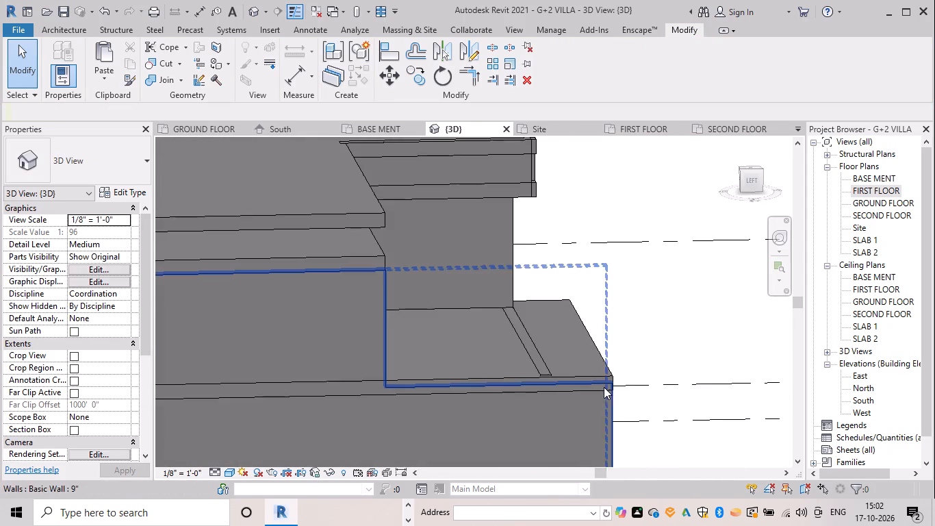
pyautogui.keyDown('shift'); pyautogui.moveTo(596, 355); pyautogui.dragTo(593, 347, button='middle'); pyautogui.keyUp('shift')
pyautogui.scroll(4, 606, 378)
pyautogui.keyDown('shift'); pyautogui.moveTo(603, 379); pyautogui.dragTo(607, 350, button='middle'); pyautogui.keyUp('shift')
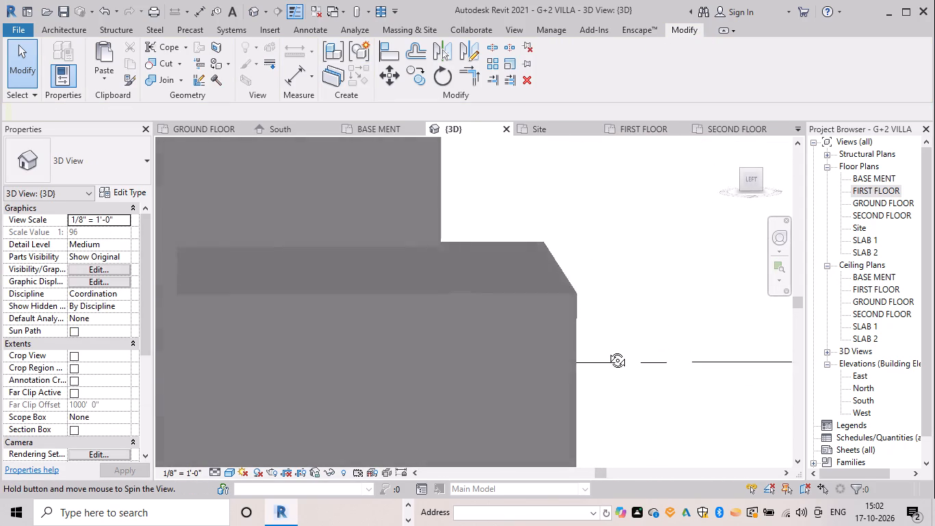
pyautogui.keyDown('shift'); pyautogui.moveTo(607, 350); pyautogui.dragTo(605, 341, button='middle'); pyautogui.keyUp('shift')
pyautogui.scroll(5, 608, 214)
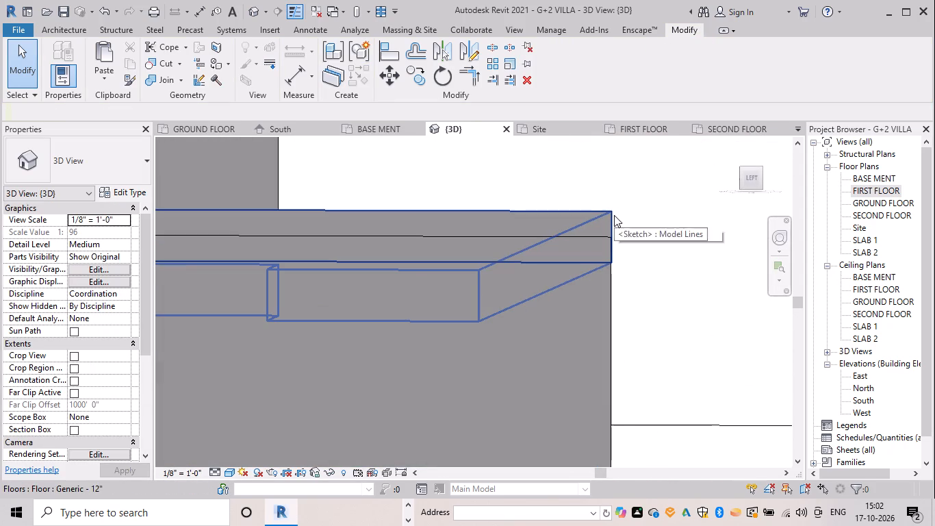
pyautogui.click(615, 221)
pyautogui.moveTo(567, 72); pyautogui.dragTo(572, 79)
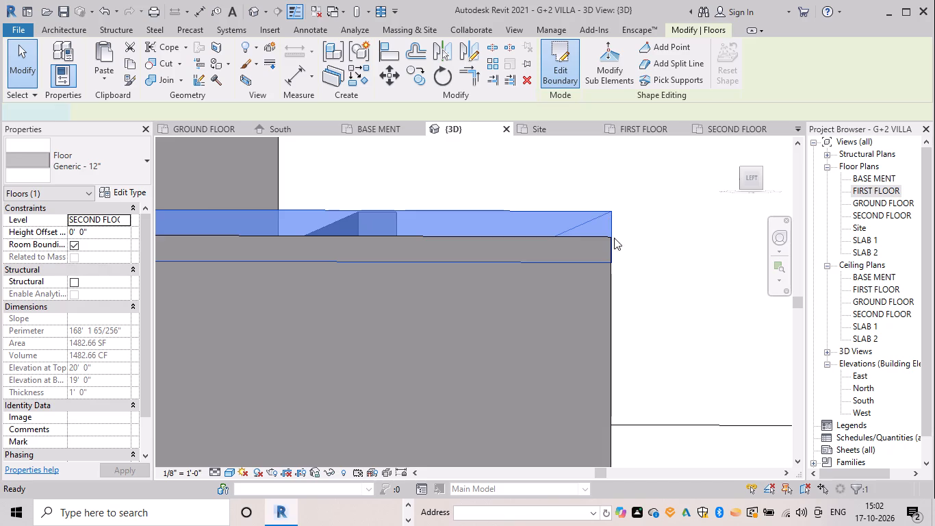
pyautogui.scroll(4, 622, 244)
pyautogui.click(570, 202)
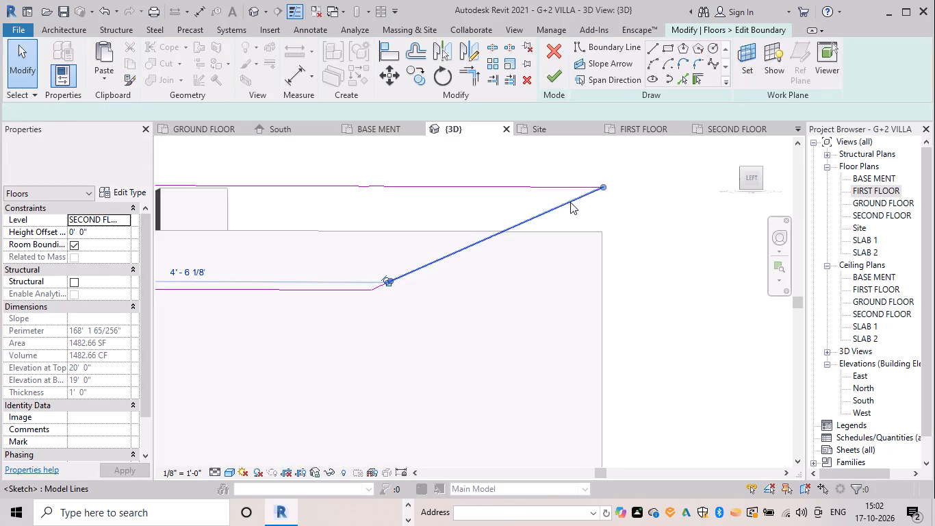
pyautogui.scroll(-4, 622, 240)
pyautogui.keyDown('shift'); pyautogui.moveTo(642, 242); pyautogui.dragTo(634, 249, button='middle'); pyautogui.keyUp('shift')
pyautogui.scroll(4, 613, 254)
pyautogui.keyDown('shift'); pyautogui.middleClick(610, 257); pyautogui.keyUp('shift')
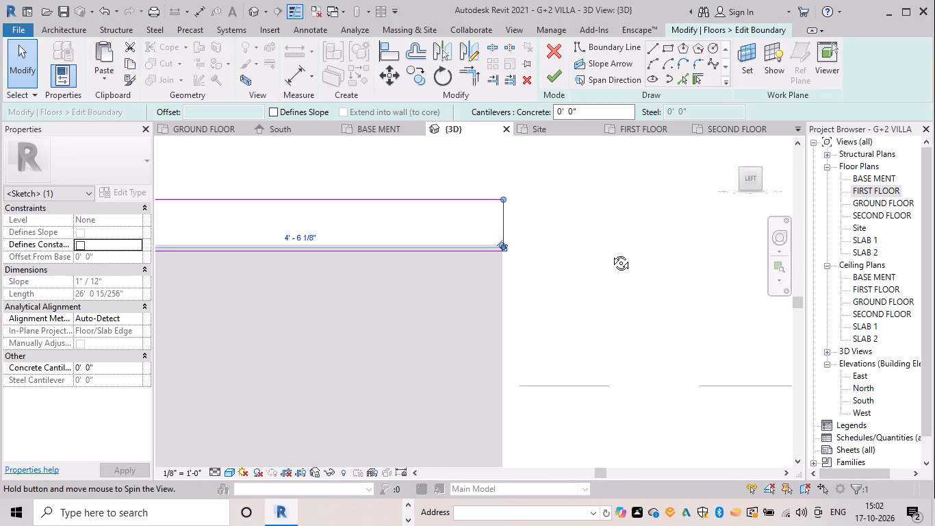
pyautogui.click(752, 178)
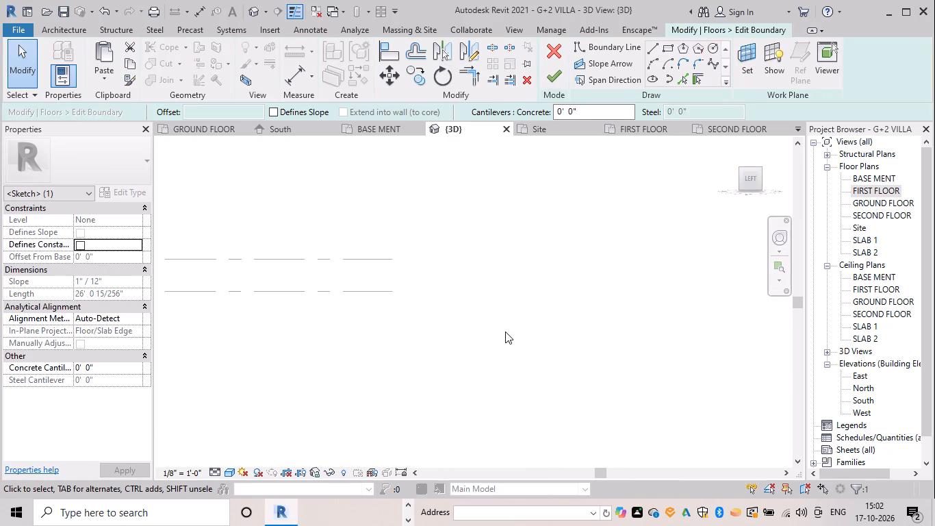
pyautogui.scroll(5, 509, 329)
pyautogui.scroll(10, 459, 280)
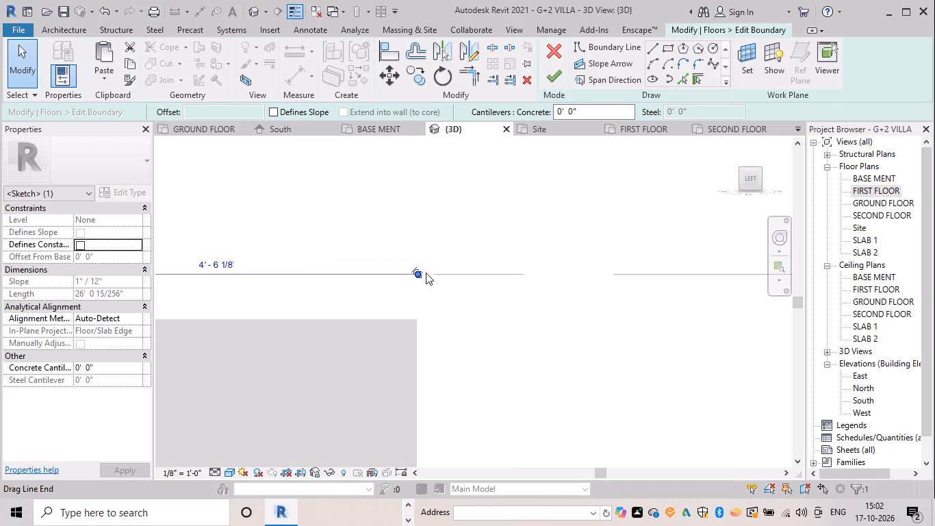
pyautogui.scroll(6, 429, 275)
pyautogui.press('Left')
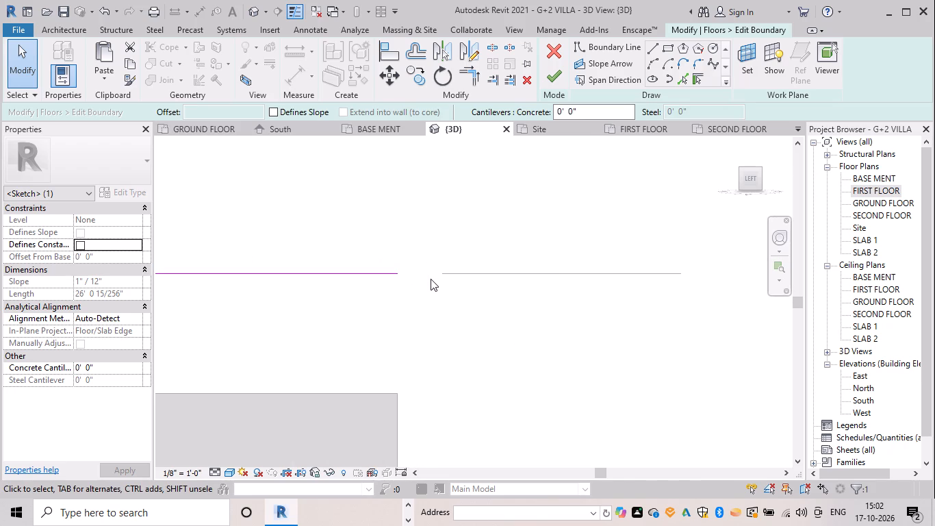
pyautogui.click(563, 73)
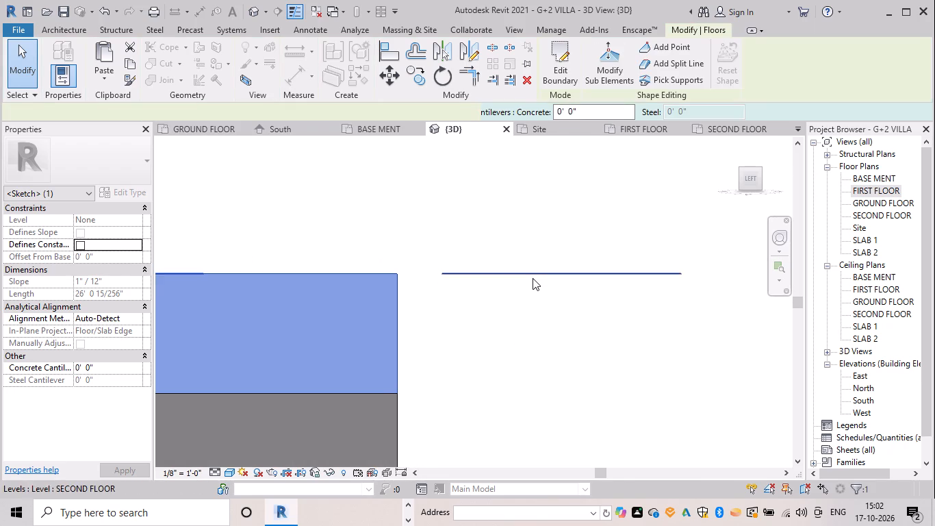
pyautogui.press('Escape')
# Edit the first-floor front wall's profile and draw an opening rectangle offset 4' inward from the wall's outline, about 22' wide.
pyautogui.scroll(-20, 504, 310)
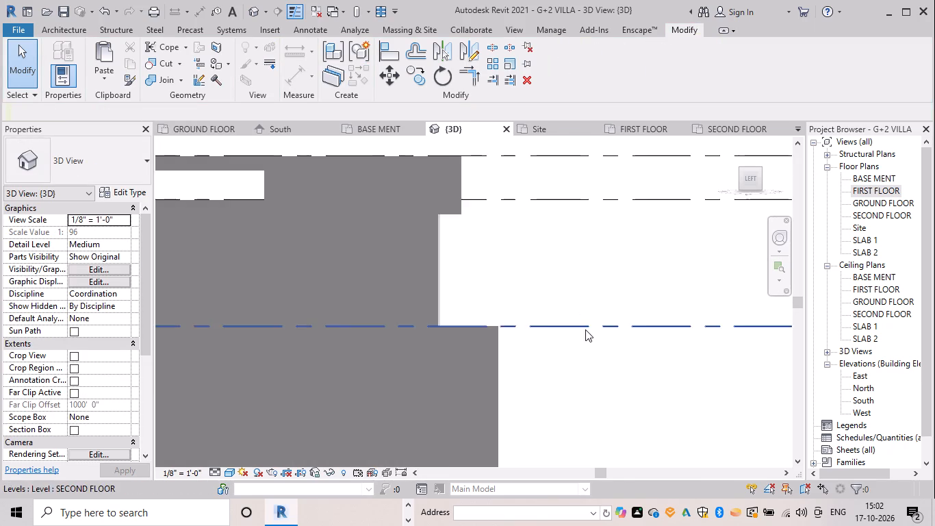
pyautogui.keyDown('shift'); pyautogui.moveTo(580, 326); pyautogui.dragTo(533, 358, button='middle'); pyautogui.keyUp('shift')
pyautogui.scroll(-4, 530, 367)
pyautogui.moveTo(516, 360); pyautogui.dragTo(494, 257, button='middle')
pyautogui.keyDown('shift'); pyautogui.moveTo(569, 299); pyautogui.dragTo(528, 301, button='middle'); pyautogui.keyUp('shift')
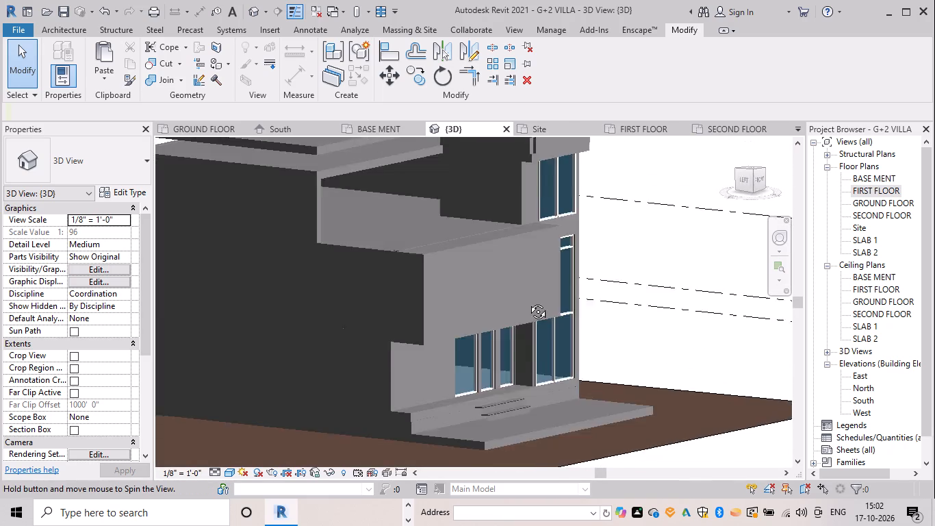
pyautogui.keyDown('shift'); pyautogui.moveTo(528, 301); pyautogui.dragTo(470, 301, button='middle'); pyautogui.keyUp('shift')
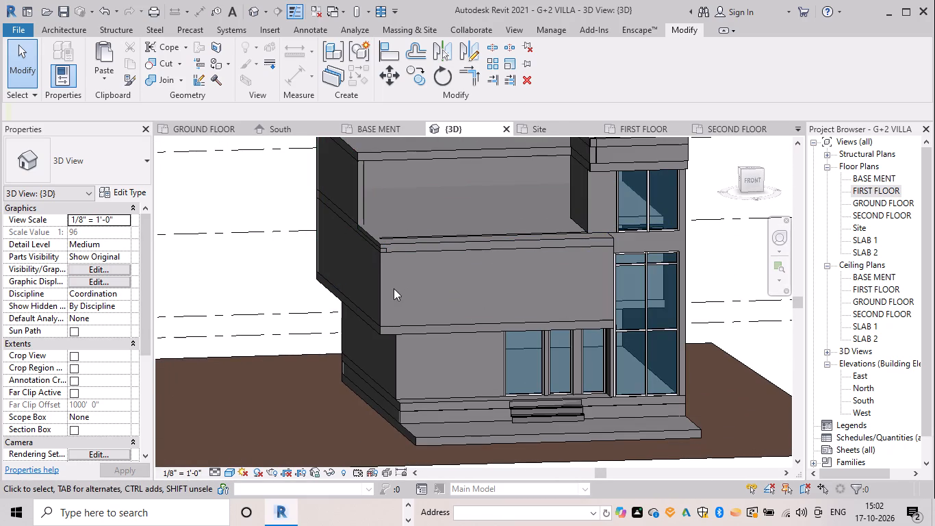
pyautogui.click(410, 253)
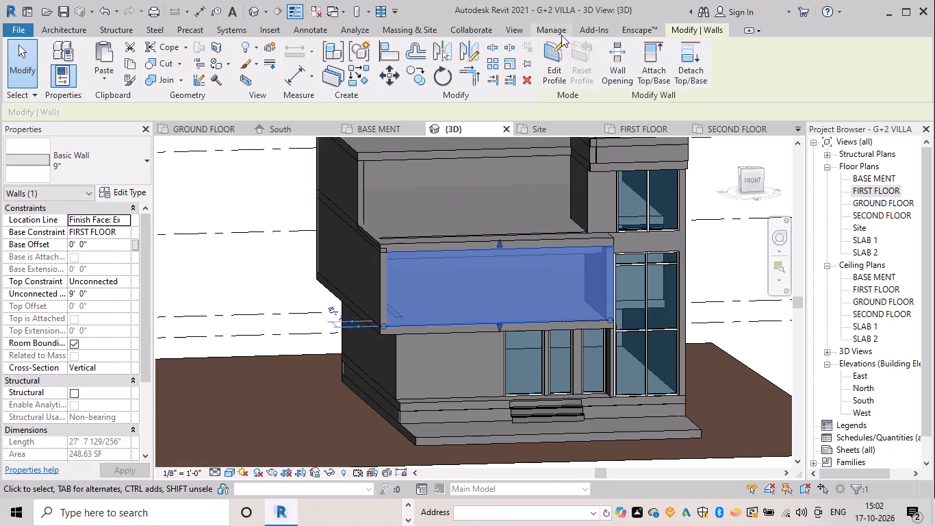
pyautogui.click(556, 54)
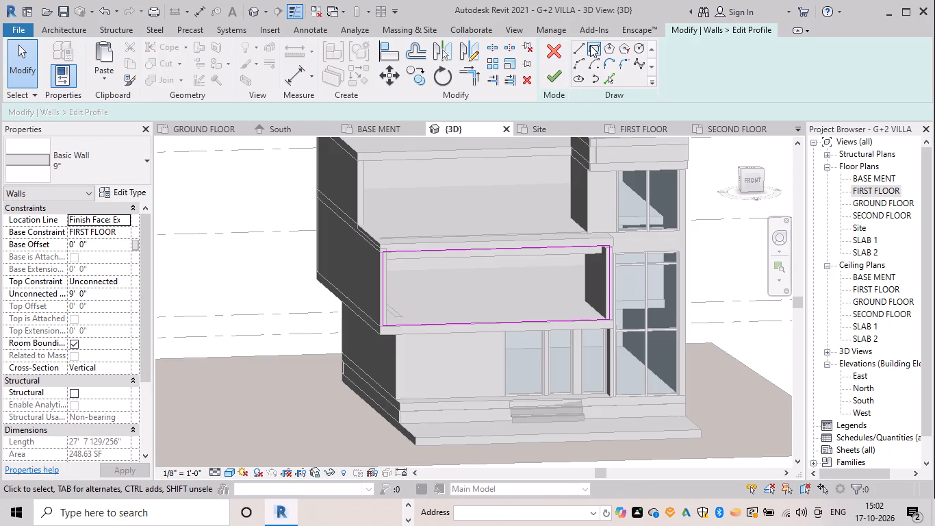
pyautogui.doubleClick(590, 45)
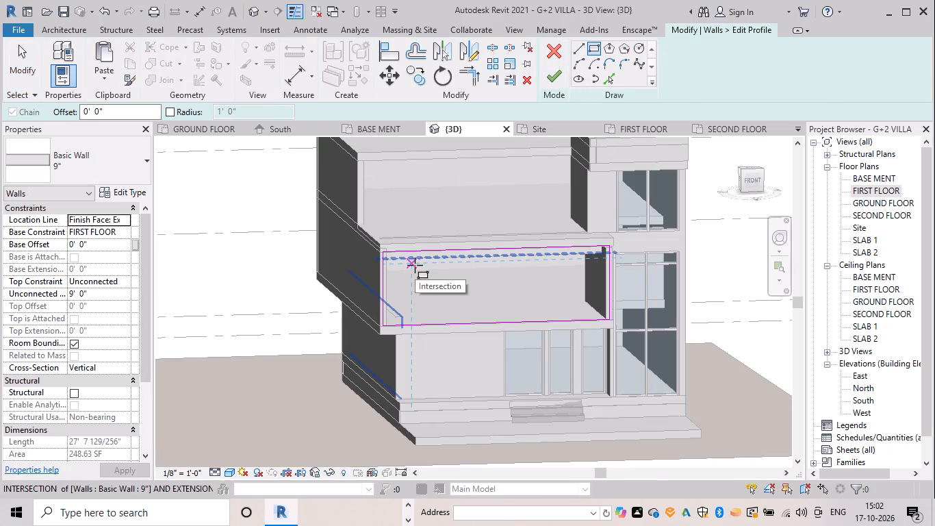
pyautogui.moveTo(256, 112); pyautogui.dragTo(237, 112)
pyautogui.click(243, 113)
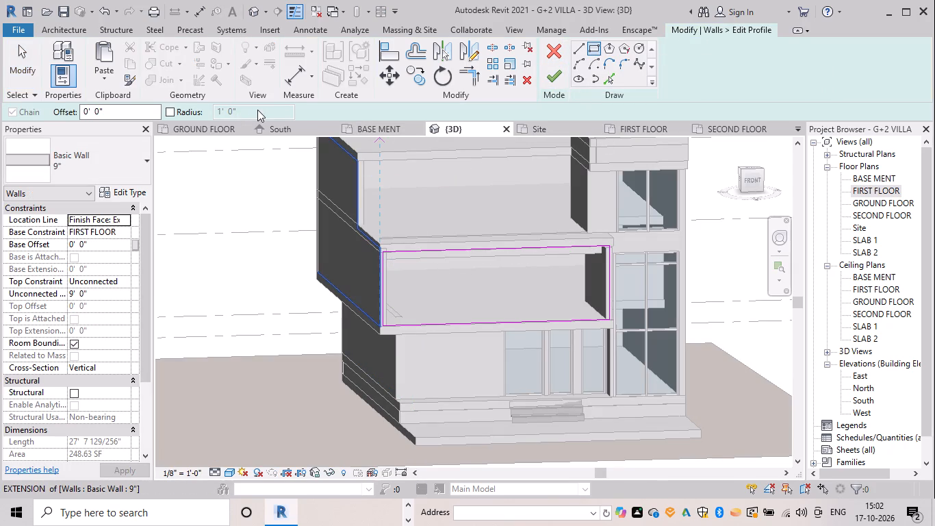
pyautogui.moveTo(257, 110); pyautogui.dragTo(205, 104)
pyautogui.moveTo(139, 112); pyautogui.dragTo(62, 114)
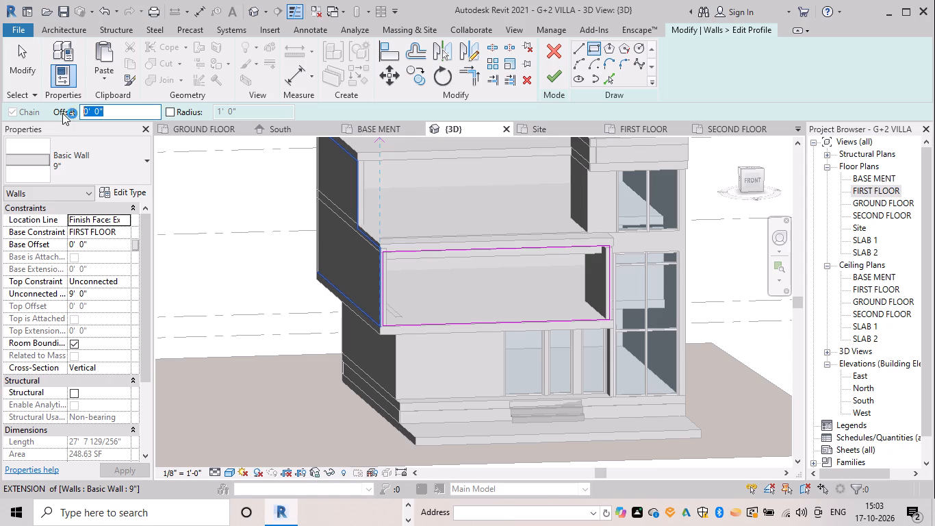
pyautogui.press('BackSpace')
pyautogui.write("4'")
pyautogui.press('Return')
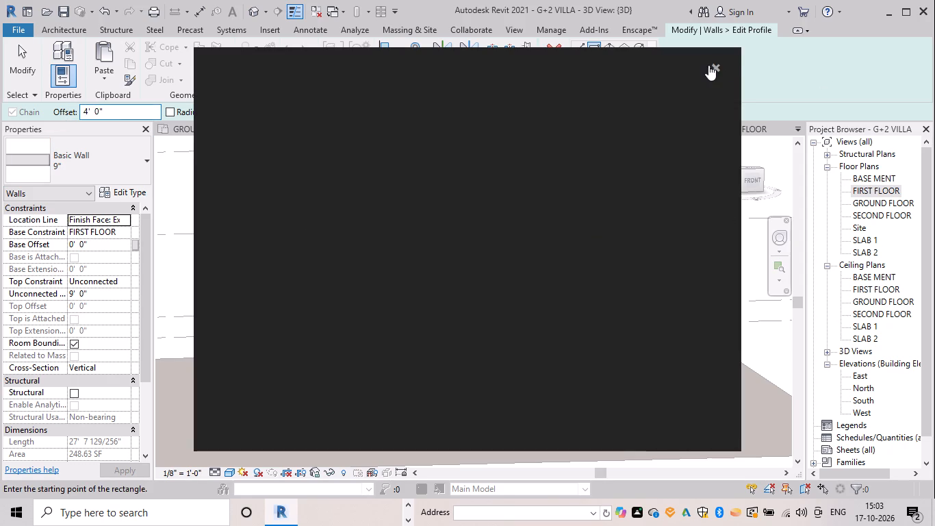
pyautogui.click(717, 60)
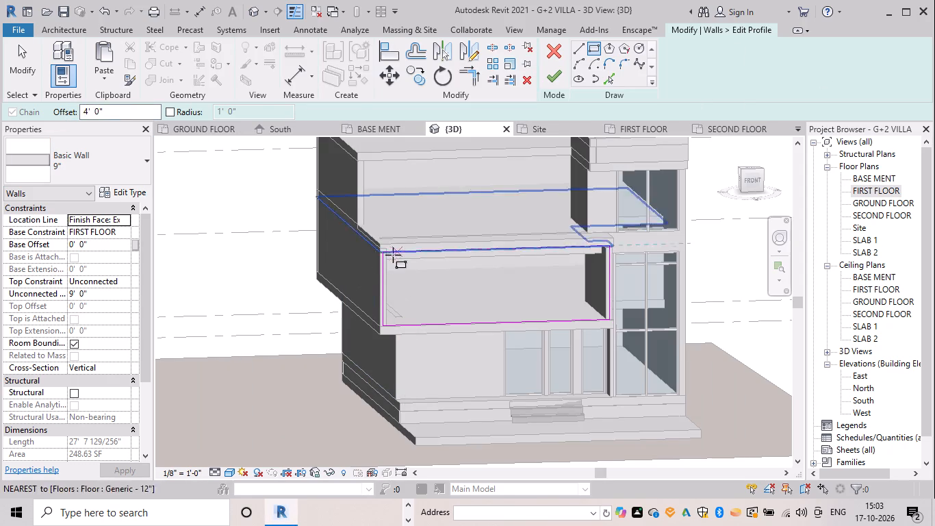
pyautogui.moveTo(382, 252); pyautogui.dragTo(390, 258)
pyautogui.press('space')
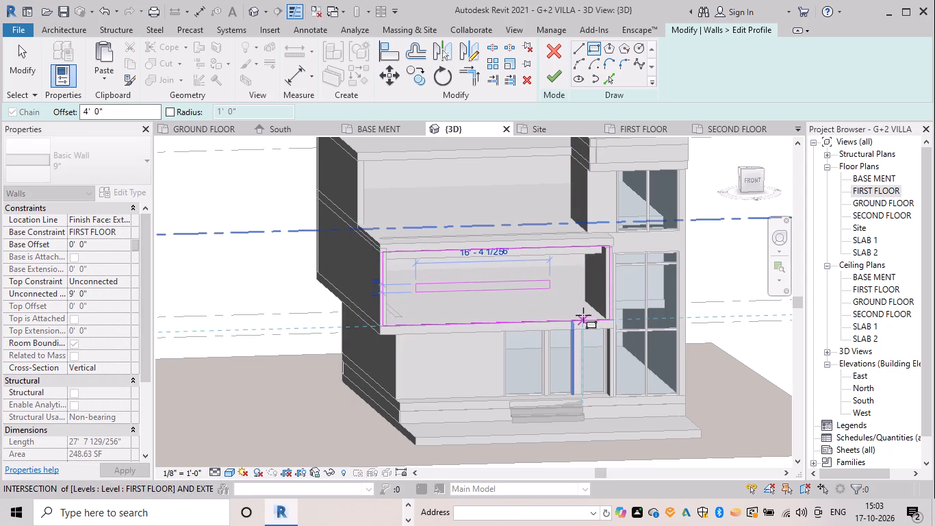
pyautogui.click(630, 340)
pyautogui.press('Escape')
pyautogui.press('Escape')
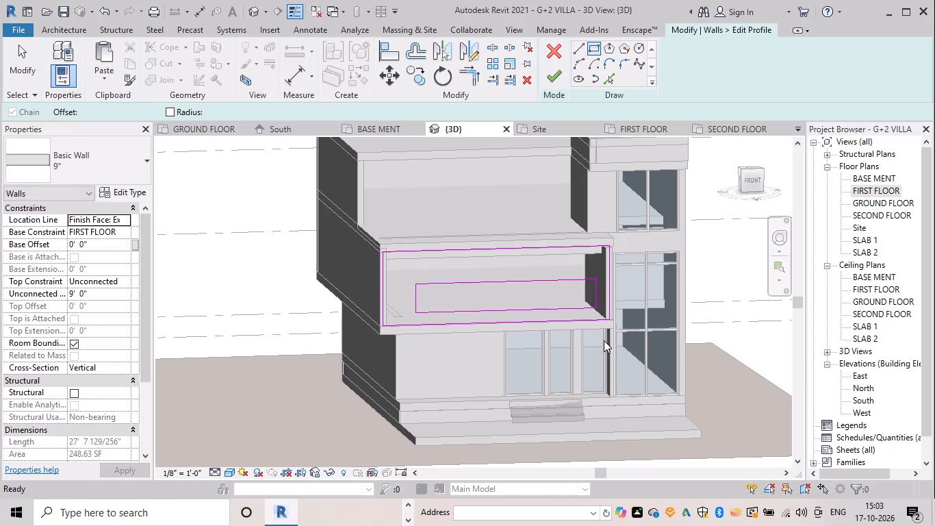
pyautogui.press('Escape')
pyautogui.press('Escape')
pyautogui.press('Escape')
pyautogui.press('Escape')
pyautogui.press('Escape')
pyautogui.press('Escape')
pyautogui.press('Escape')
pyautogui.press('Escape')
# Nudge the opening's top edge up until the opening is about 6'-2" high, and finish the wall profile edit.
pyautogui.click(494, 281)
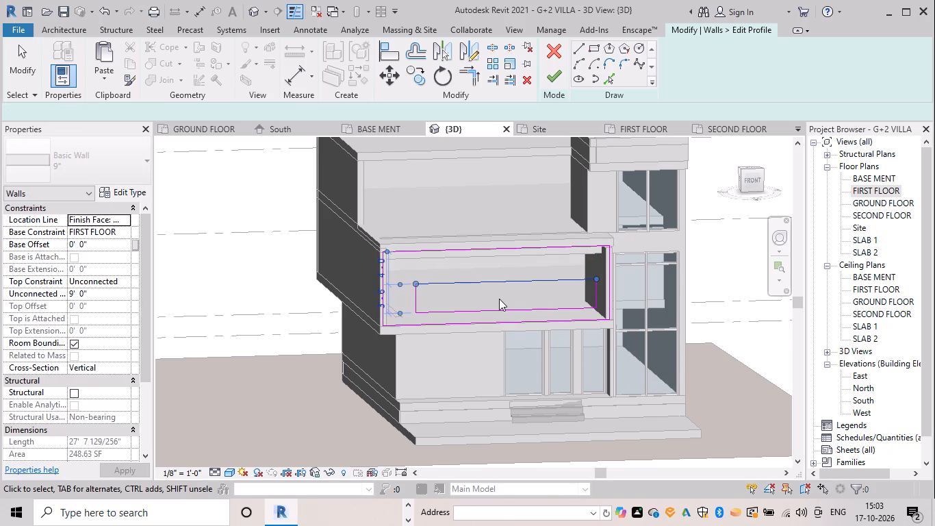
pyautogui.press('Up')
pyautogui.press('Up')
pyautogui.press('Up')
pyautogui.press('Up')
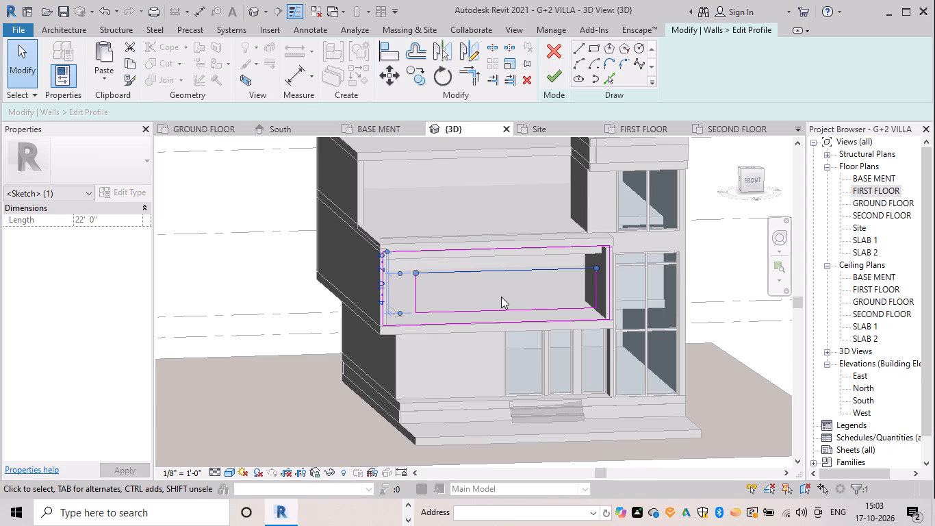
pyautogui.press('Up')
pyautogui.press('Up')
pyautogui.press('Up')
pyautogui.press('Up')
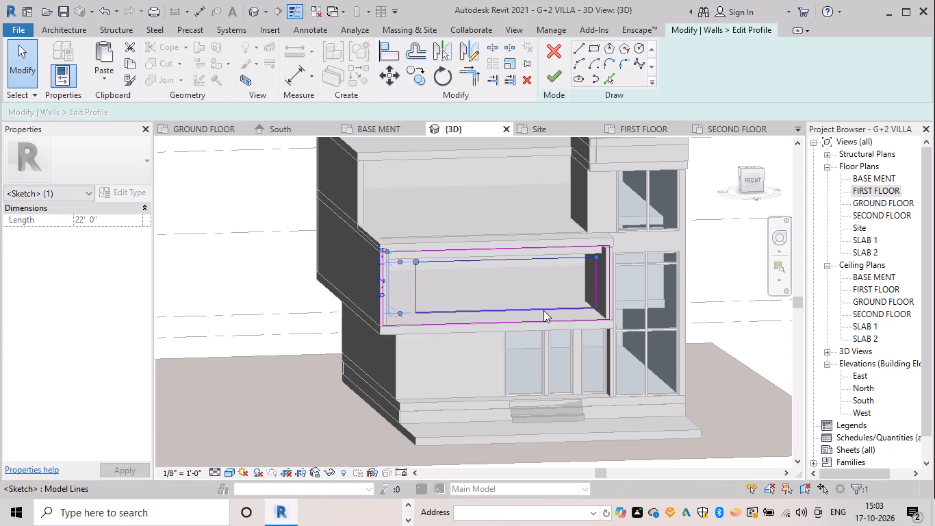
pyautogui.click(571, 288)
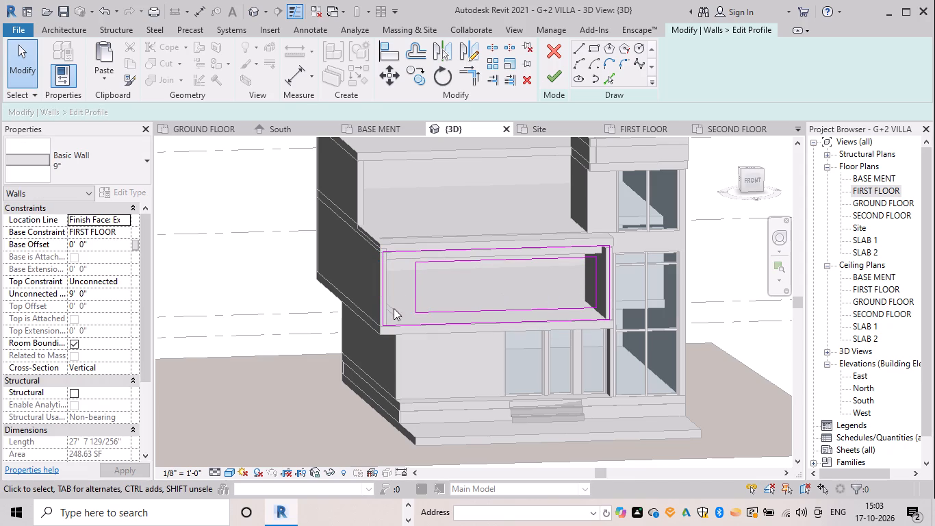
pyautogui.click(548, 83)
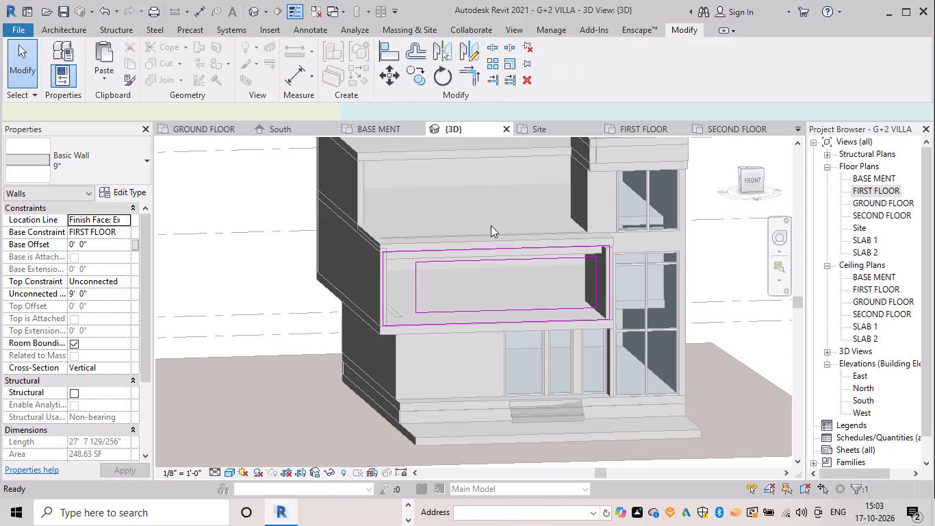
pyautogui.press('Escape')
# Reopen the first-floor front wall's profile and nudge the opening's bottom edge slightly down.
pyautogui.keyDown('shift'); pyautogui.moveTo(432, 277); pyautogui.dragTo(458, 271, button='middle'); pyautogui.keyUp('shift')
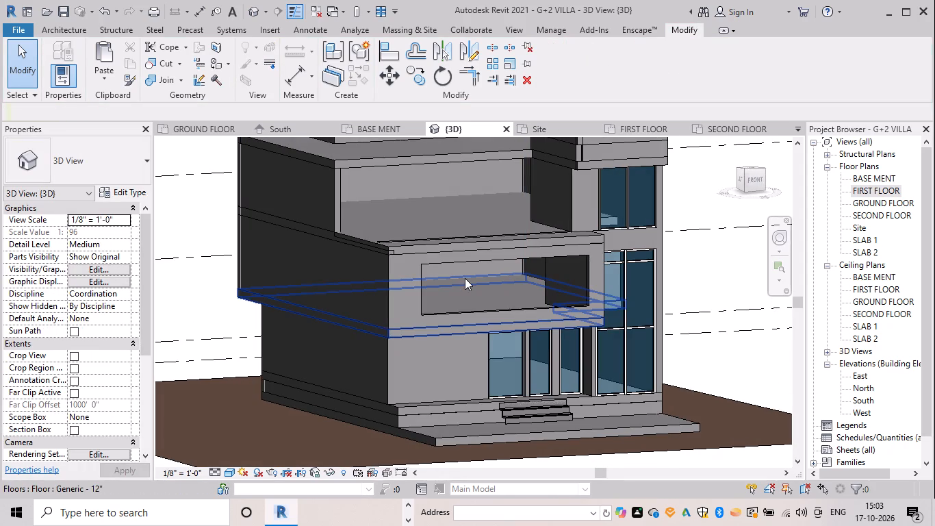
pyautogui.scroll(2, 533, 316)
pyautogui.keyDown('shift'); pyautogui.moveTo(528, 310); pyautogui.dragTo(515, 309, button='middle'); pyautogui.keyUp('shift')
pyautogui.click(515, 309)
pyautogui.click(554, 62)
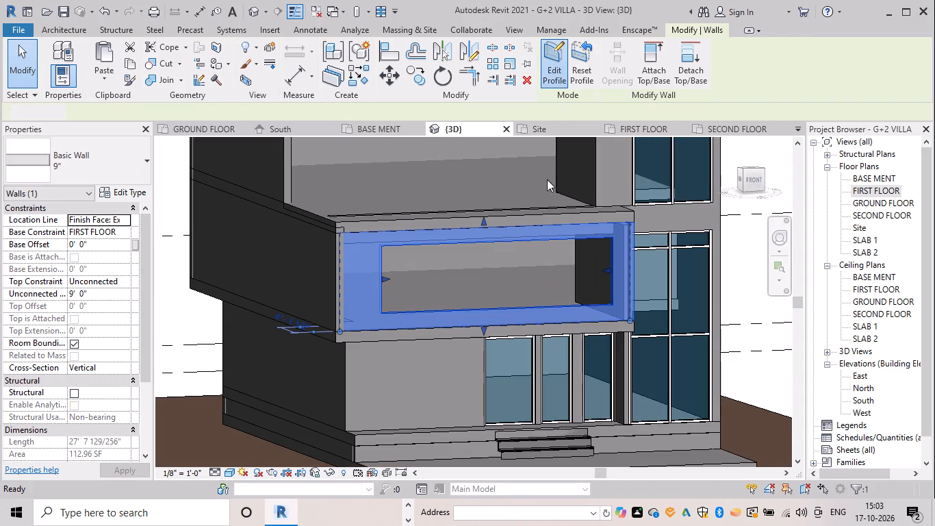
pyautogui.click(486, 308)
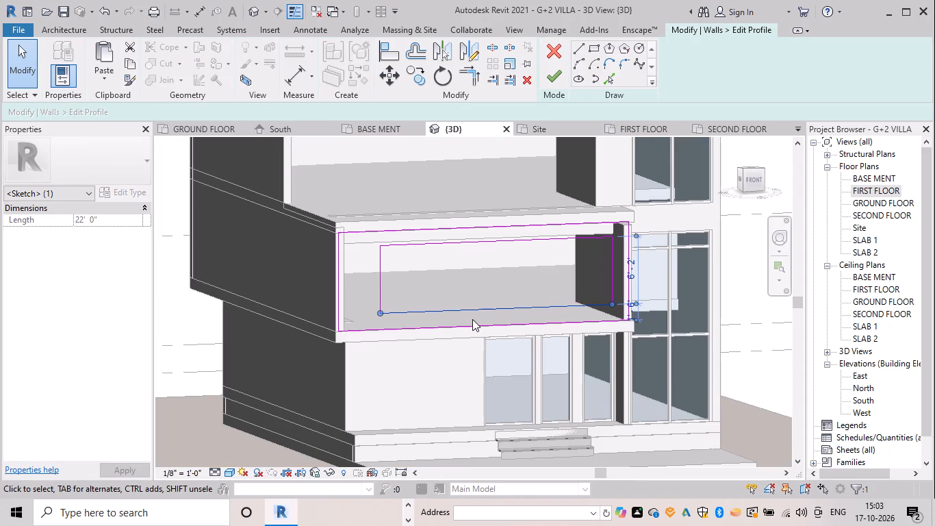
pyautogui.press('Down')
# Nudge the wall profile's outer bottom edge down, removing the constraints that block the move.
pyautogui.click(475, 323)
pyautogui.press('Down')
pyautogui.click(475, 323)
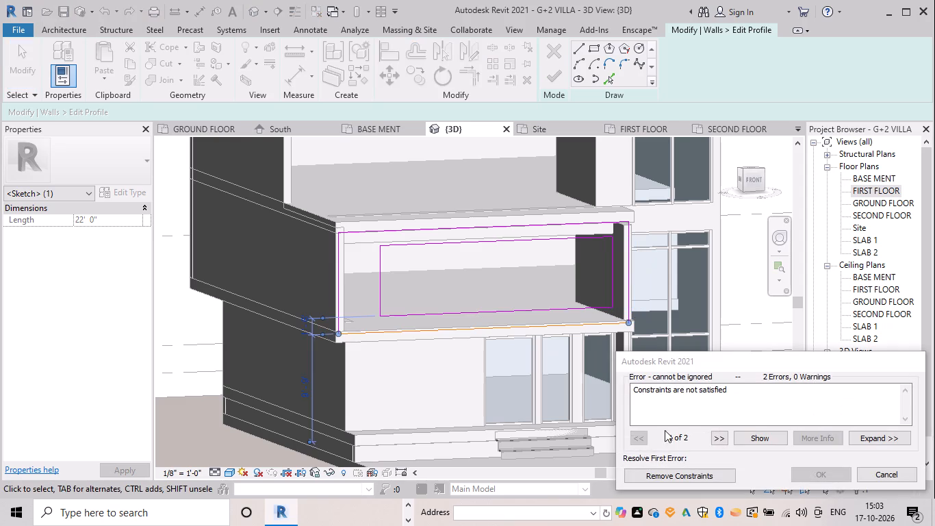
pyautogui.click(695, 473)
pyautogui.press('Down')
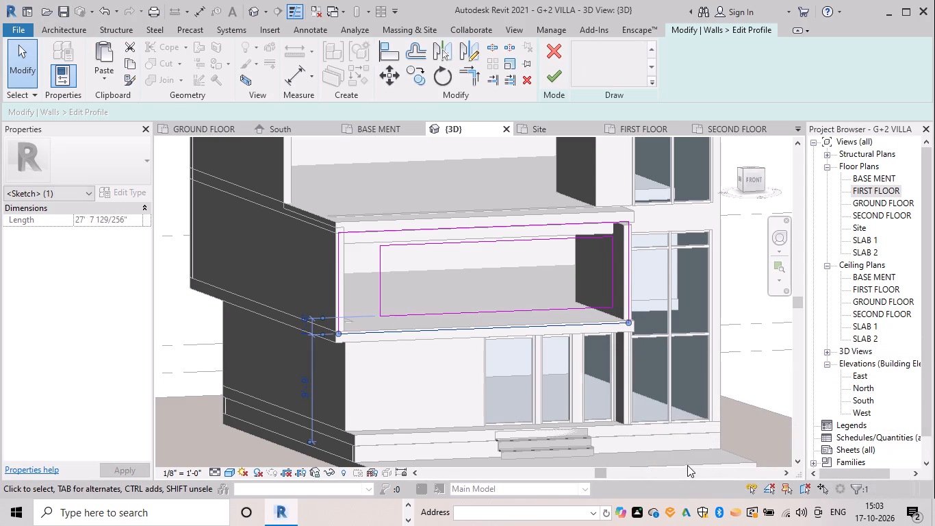
# Nudge the front opening's bottom edge down until the opening is about 7'-2" high, and finish the wall profile edit.
pyautogui.click(539, 306)
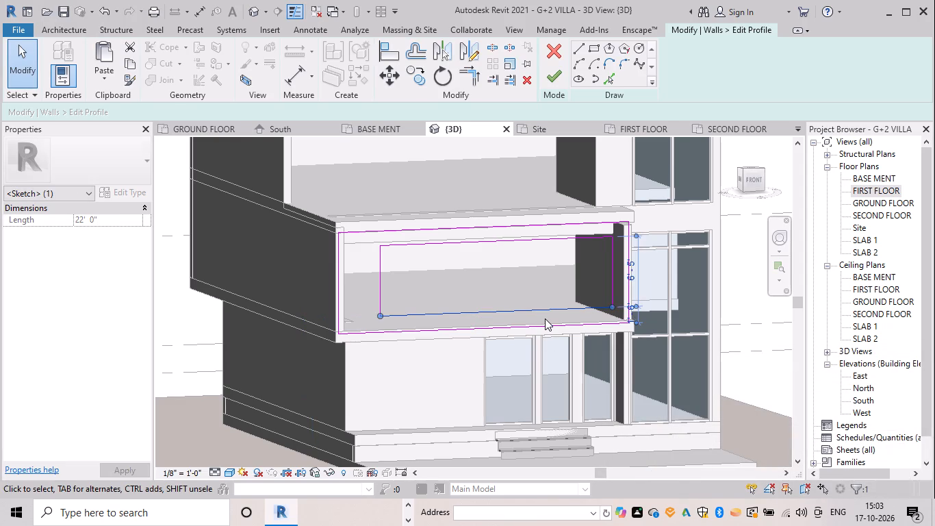
pyautogui.press('Down')
pyautogui.press('Down')
pyautogui.press('Down')
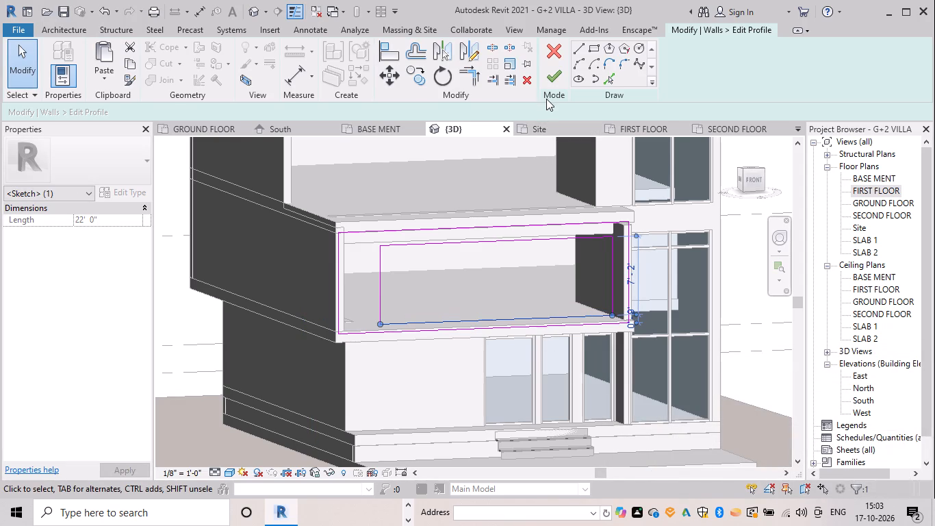
pyautogui.click(558, 69)
pyautogui.press('Escape')
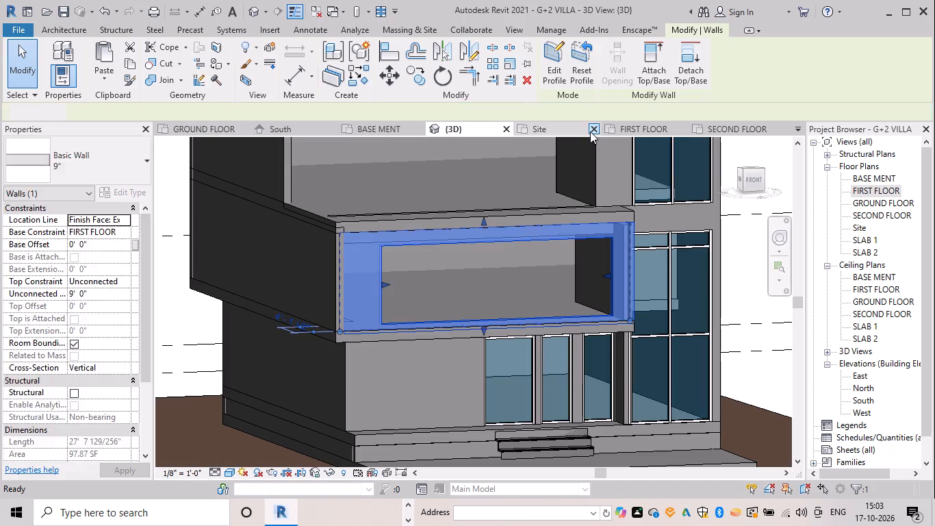
# Open the profile of the villa's left side wall, based on the first floor, for editing.
pyautogui.scroll(-1, 434, 268)
pyautogui.keyDown('shift'); pyautogui.moveTo(461, 268); pyautogui.dragTo(434, 260, button='middle'); pyautogui.keyUp('shift')
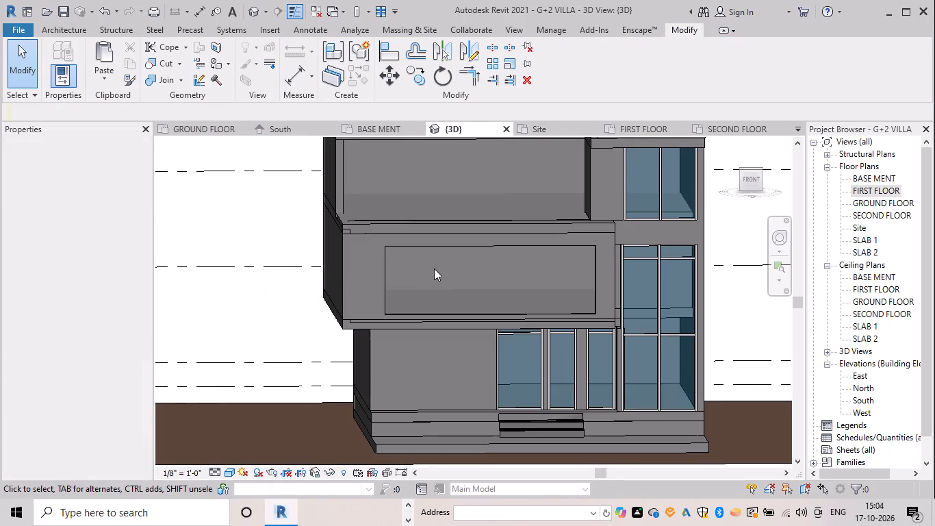
pyautogui.scroll(-3, 485, 268)
pyautogui.keyDown('shift'); pyautogui.moveTo(478, 274); pyautogui.dragTo(479, 274, button='middle'); pyautogui.keyUp('shift')
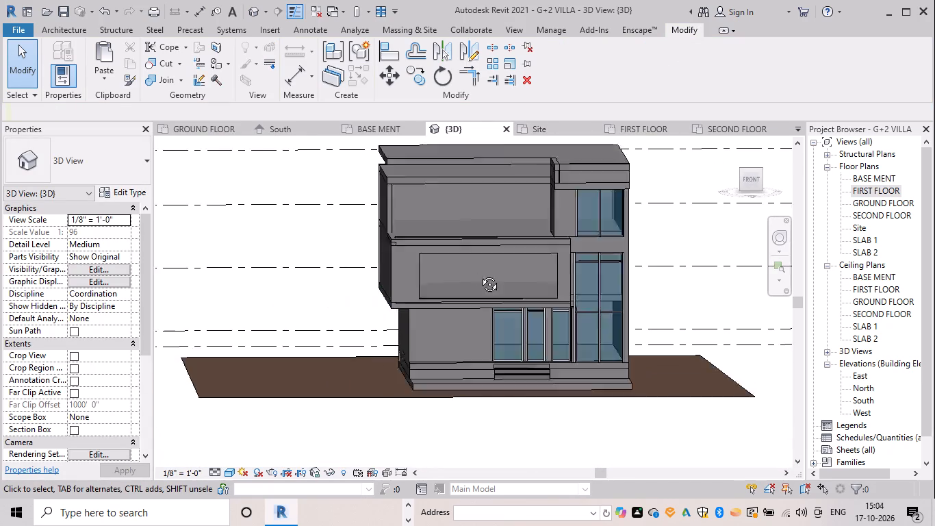
pyautogui.keyDown('shift'); pyautogui.moveTo(479, 274); pyautogui.dragTo(552, 272, button='middle'); pyautogui.keyUp('shift')
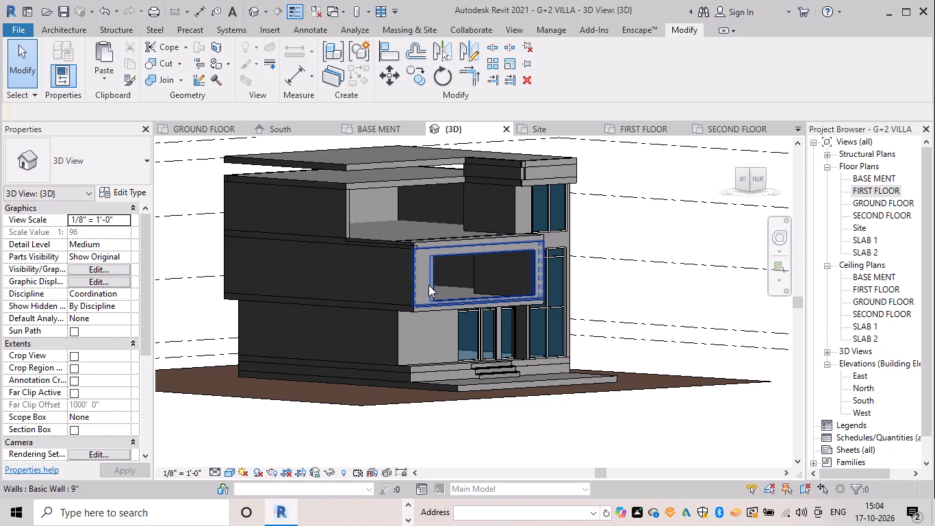
pyautogui.keyDown('shift'); pyautogui.moveTo(417, 286); pyautogui.dragTo(496, 275, button='middle'); pyautogui.keyUp('shift')
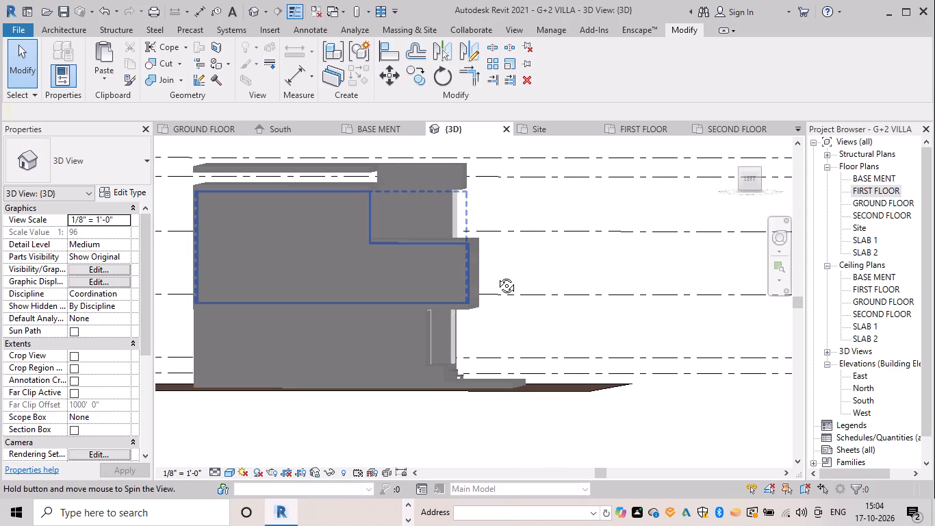
pyautogui.keyDown('shift'); pyautogui.moveTo(496, 275); pyautogui.dragTo(513, 275, button='middle'); pyautogui.keyUp('shift')
pyautogui.click(478, 281)
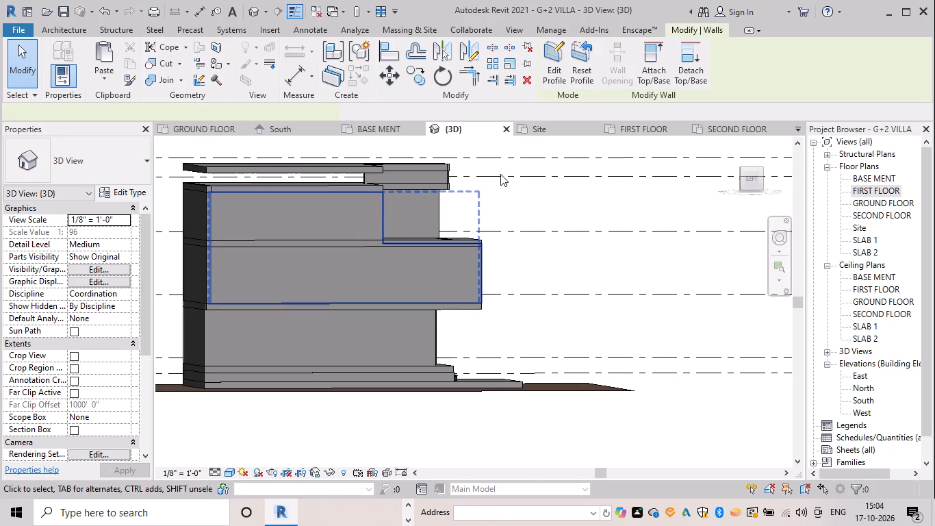
pyautogui.click(550, 82)
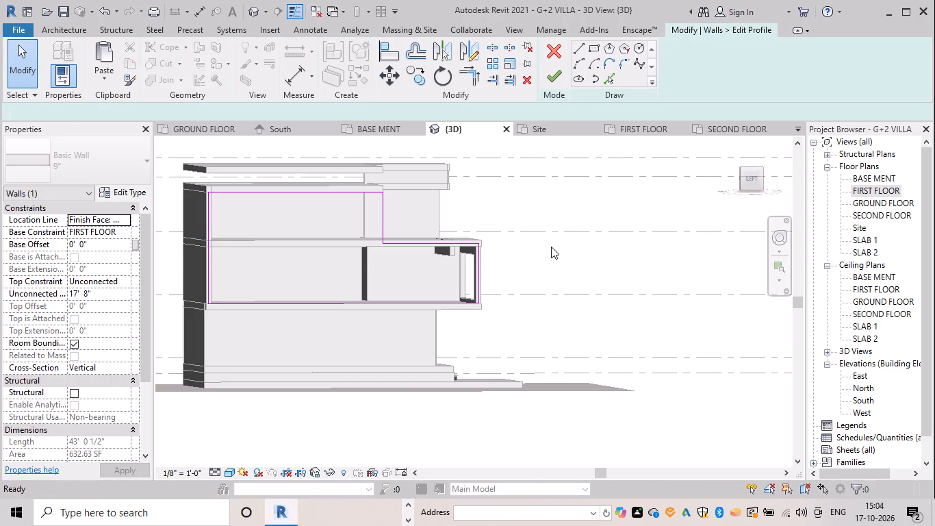
pyautogui.keyDown('shift'); pyautogui.middleClick(545, 247); pyautogui.keyUp('shift')
# Draw a rectangular opening about 2'-6" square in the side wall near its front end, offset 4' inward from the profile corner.
pyautogui.doubleClick(594, 49)
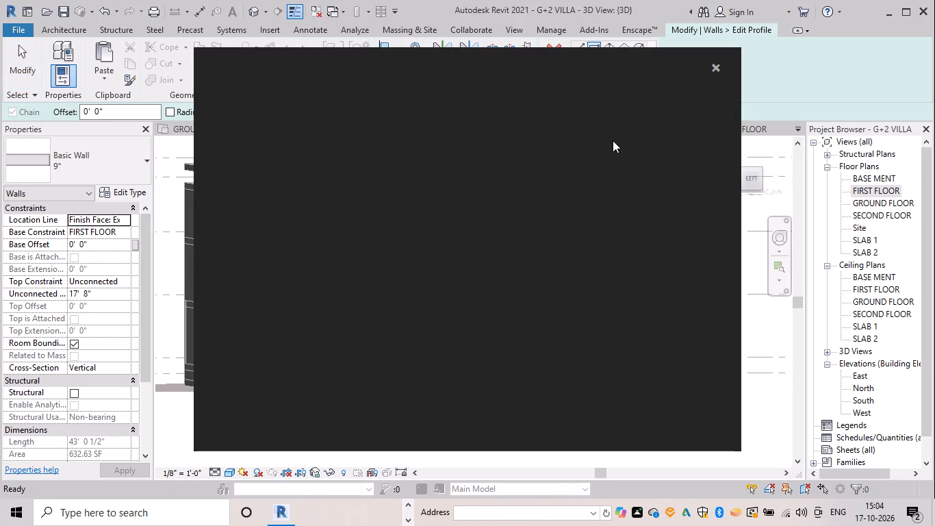
pyautogui.click(717, 62)
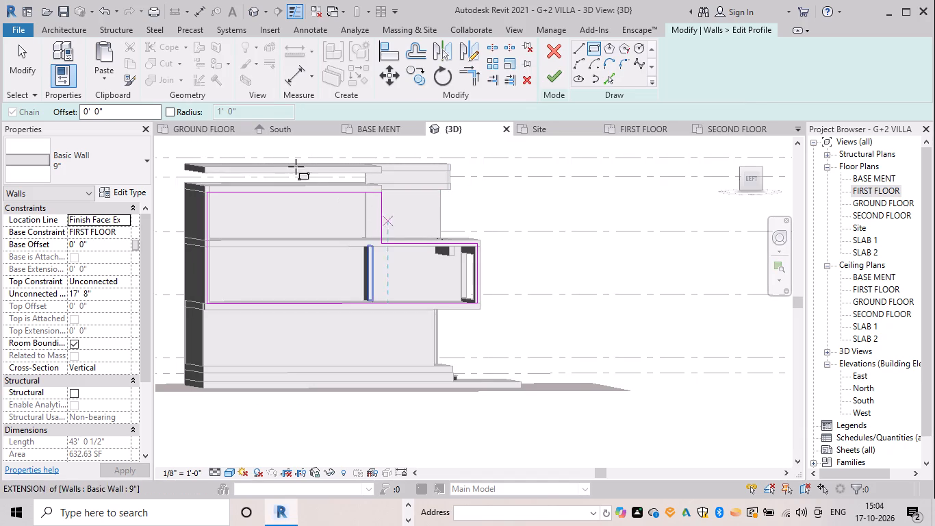
pyautogui.moveTo(155, 108); pyautogui.dragTo(38, 129)
pyautogui.press('BackSpace')
pyautogui.write("4'")
pyautogui.press('Return')
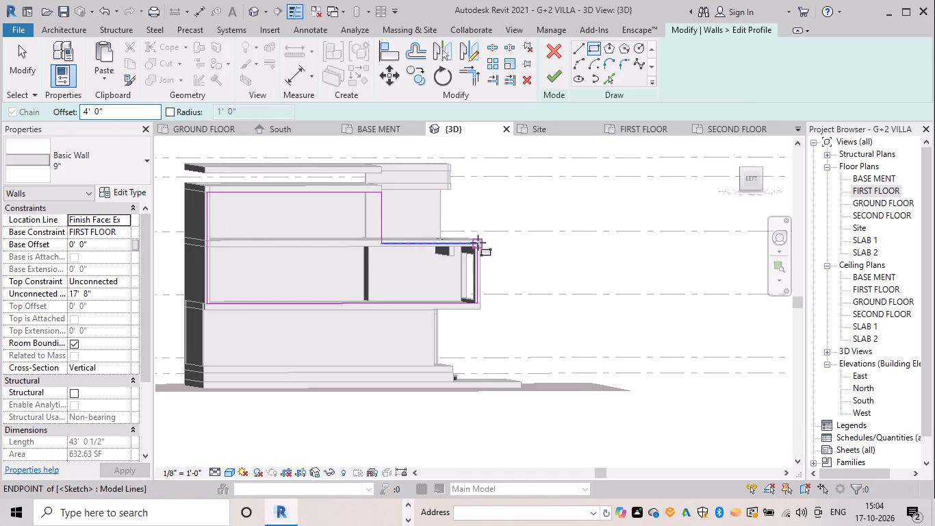
pyautogui.moveTo(478, 242); pyautogui.dragTo(471, 247)
pyautogui.press('space')
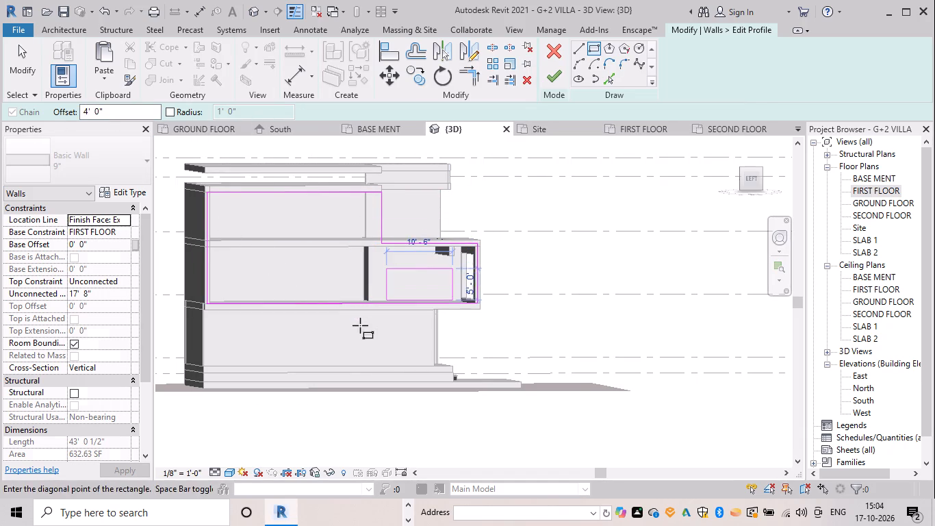
pyautogui.click(411, 310)
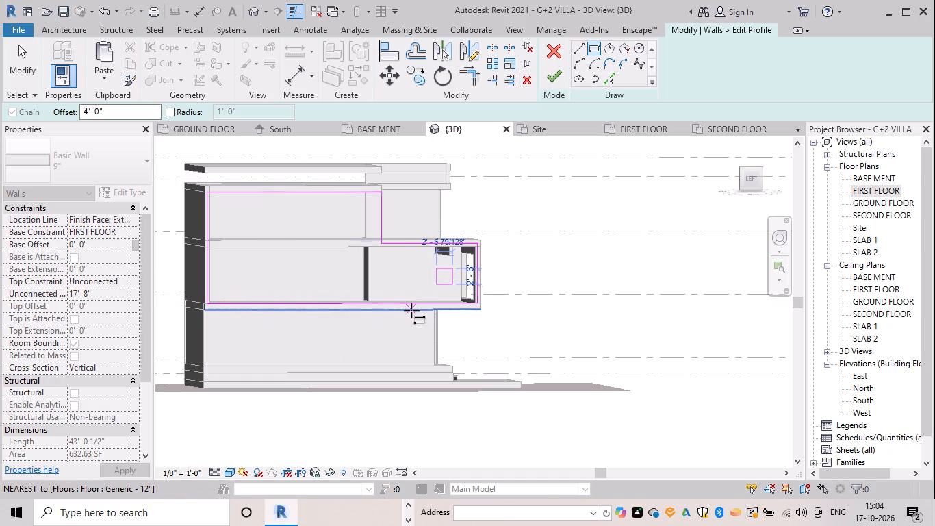
pyautogui.scroll(3, 452, 279)
pyautogui.press('Escape')
pyautogui.press('Escape')
pyautogui.press('Escape')
pyautogui.press('Escape')
pyautogui.press('Escape')
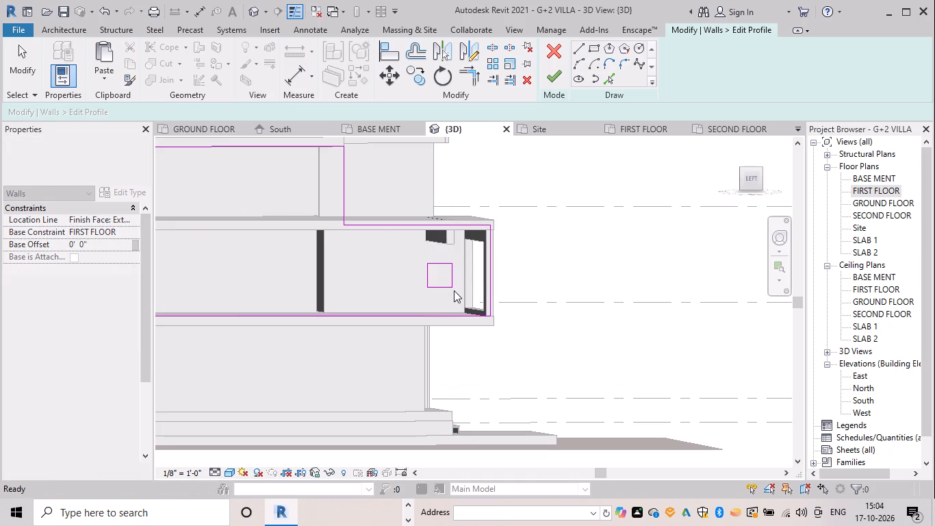
pyautogui.press('Escape')
pyautogui.scroll(3, 450, 262)
pyautogui.press('Escape')
# Nudge the side opening's top edge up until the opening is about 4'-2" high.
pyautogui.click(449, 263)
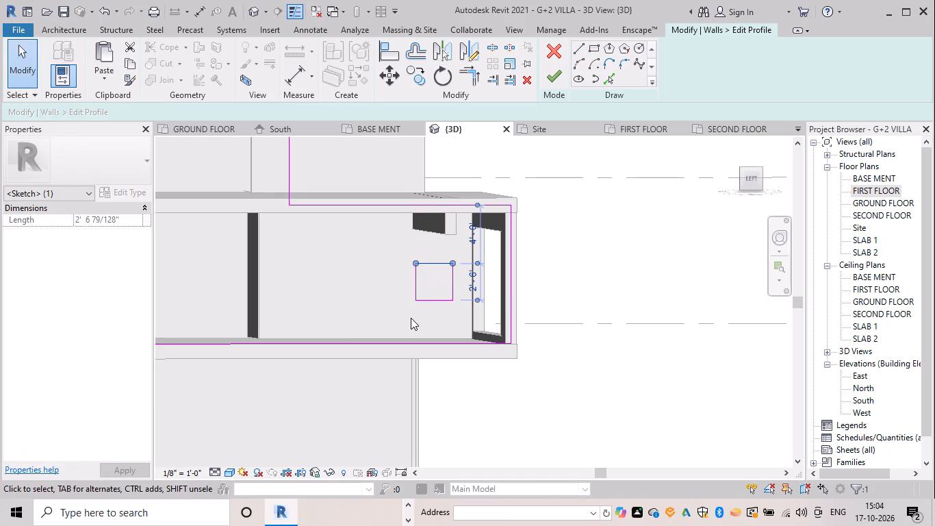
pyautogui.press('Up')
pyautogui.press('Up')
pyautogui.press('Up')
pyautogui.press('Up')
pyautogui.press('Up')
pyautogui.press('Up')
pyautogui.press('Up')
pyautogui.press('Up')
pyautogui.press('Up')
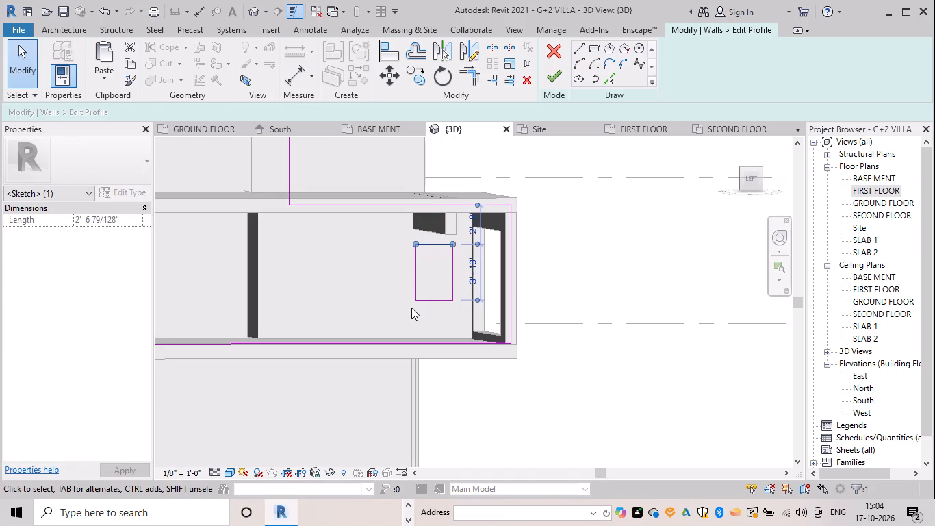
pyautogui.press('Up')
# Nudge the side opening's front vertical edge toward the villa's front until the opening is about 3'-5" wide.
pyautogui.click(439, 290)
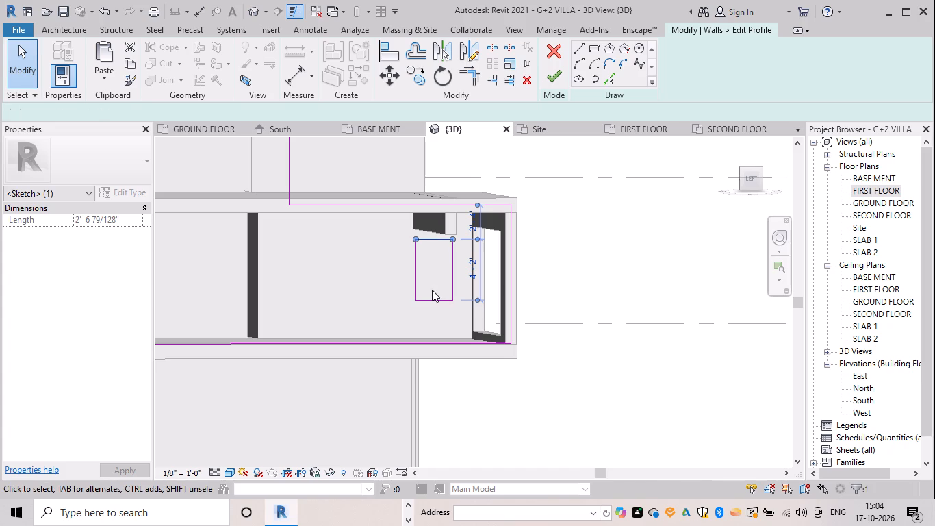
pyautogui.click(452, 282)
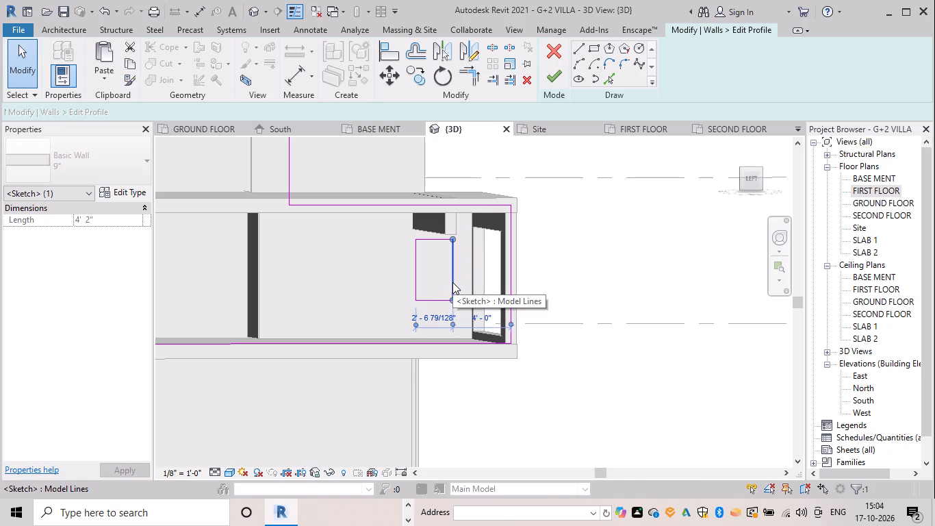
pyautogui.press('Right')
pyautogui.press('Right')
pyautogui.click(453, 280)
pyautogui.press('Right')
pyautogui.press('Right')
pyautogui.press('Right')
pyautogui.click(453, 280)
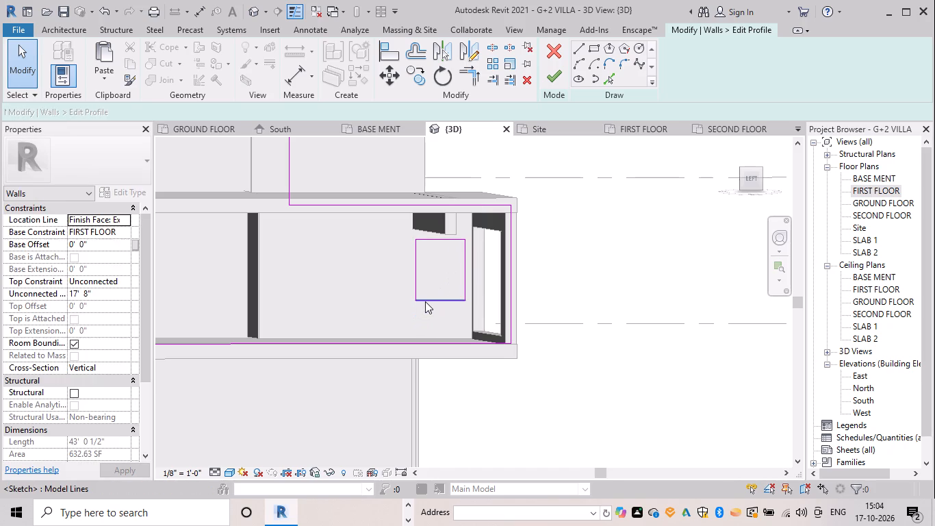
# Nudge the side opening's bottom edge down to just above the first-floor slab, and finish the wall profile edit.
pyautogui.click(435, 300)
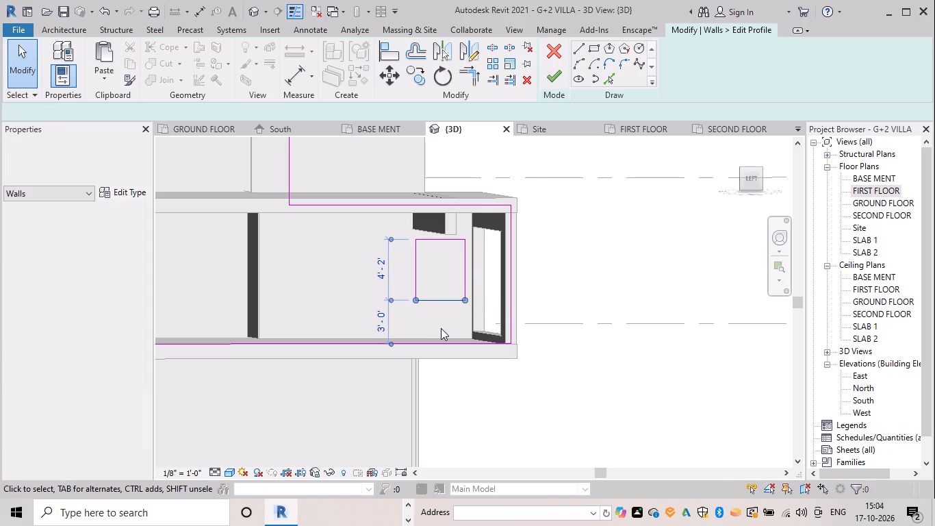
pyautogui.press('Down')
pyautogui.press('Down')
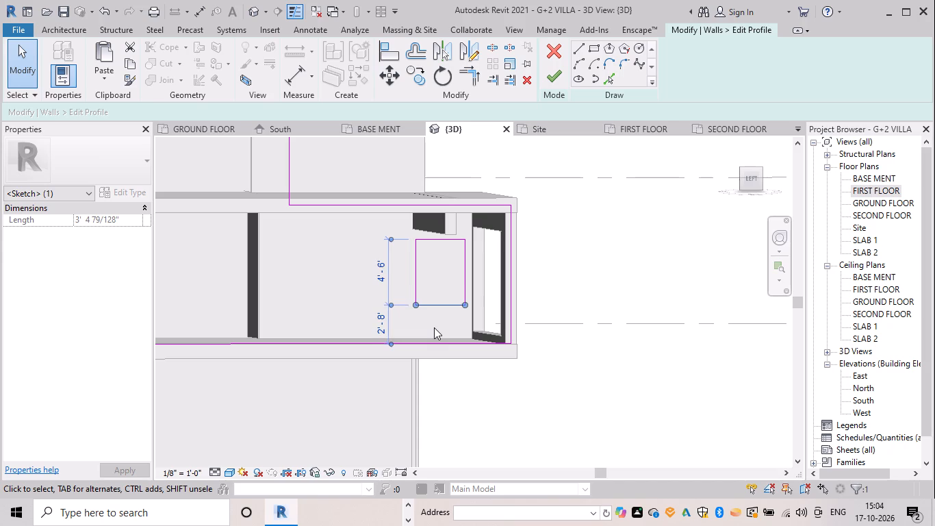
pyautogui.press('Down')
pyautogui.press('Down')
pyautogui.press('Down')
pyautogui.press('Down')
pyautogui.click(434, 327)
pyautogui.press('Down')
pyautogui.click(434, 327)
pyautogui.press('Down')
pyautogui.click(431, 323)
pyautogui.press('Down')
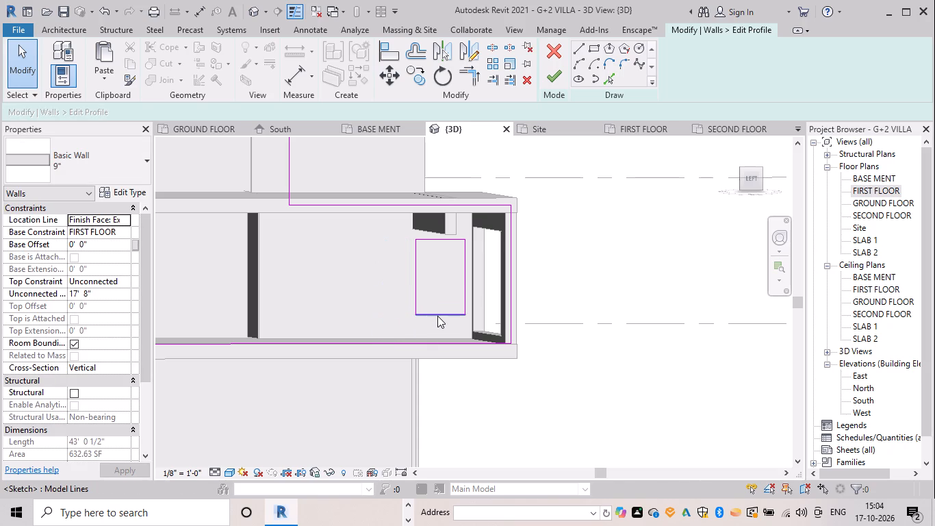
pyautogui.click(437, 316)
pyautogui.press('Down')
pyautogui.press('Down')
pyautogui.press('Down')
pyautogui.click(441, 325)
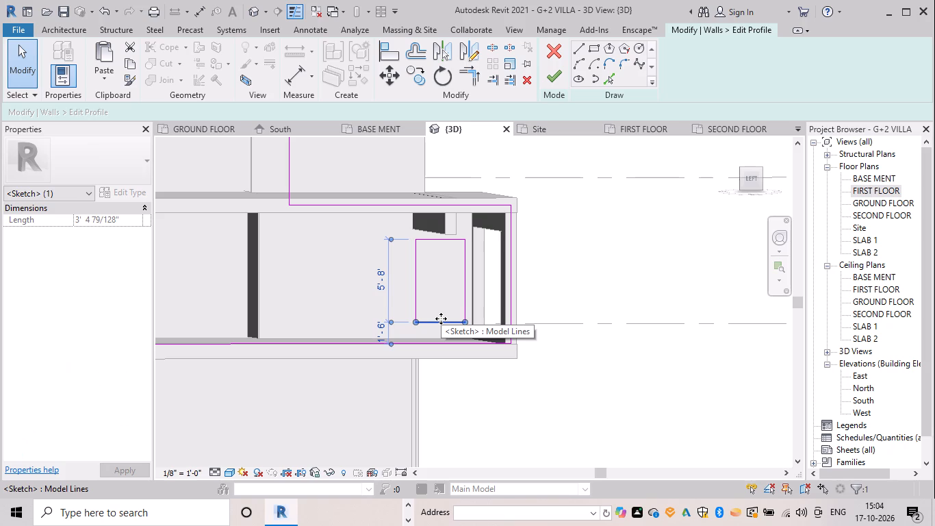
pyautogui.press('Down')
pyautogui.press('Down')
pyautogui.press('Down')
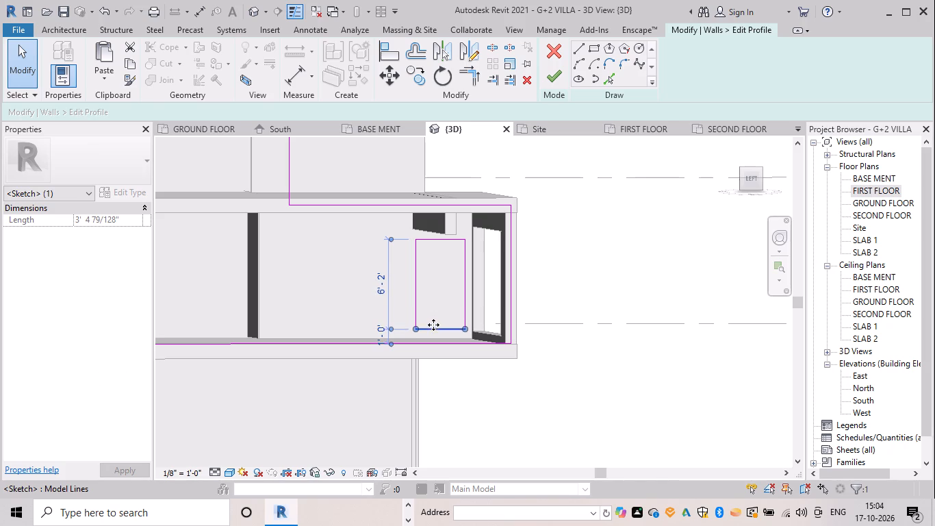
pyautogui.press('Down')
pyautogui.press('Down')
pyautogui.moveTo(455, 327); pyautogui.dragTo(611, 288)
pyautogui.tripleClick(612, 288)
pyautogui.click(612, 288)
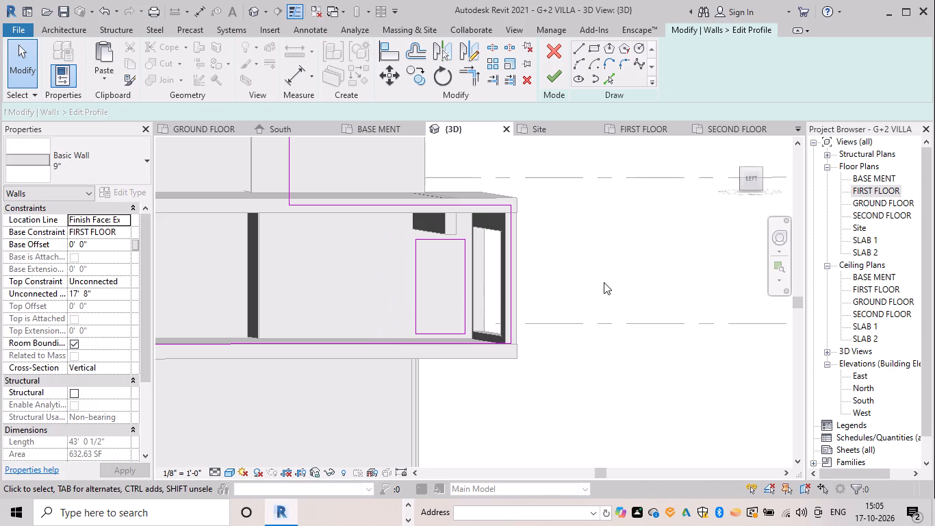
pyautogui.scroll(-4, 604, 282)
pyautogui.keyDown('shift'); pyautogui.moveTo(607, 290); pyautogui.dragTo(459, 296, button='middle'); pyautogui.keyUp('shift')
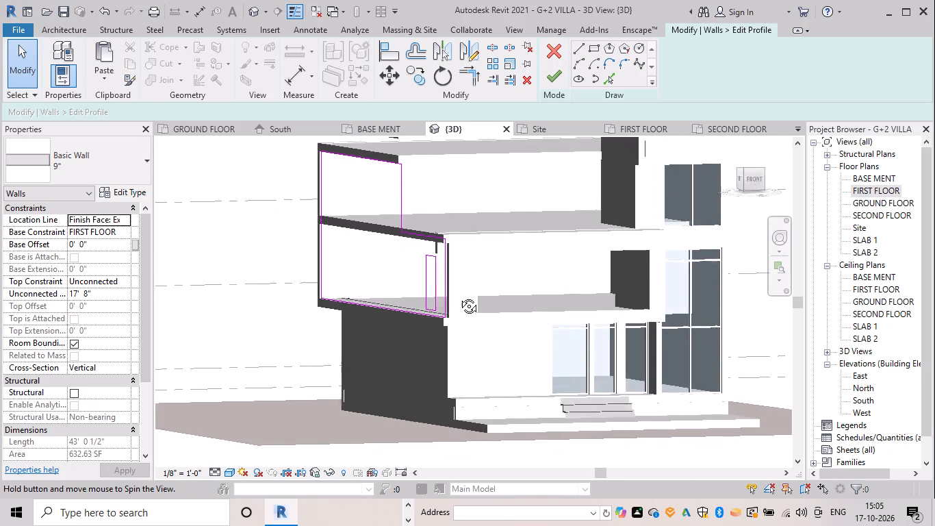
pyautogui.keyDown('shift'); pyautogui.moveTo(459, 296); pyautogui.dragTo(433, 295, button='middle'); pyautogui.keyUp('shift')
pyautogui.moveTo(545, 83); pyautogui.dragTo(555, 83)
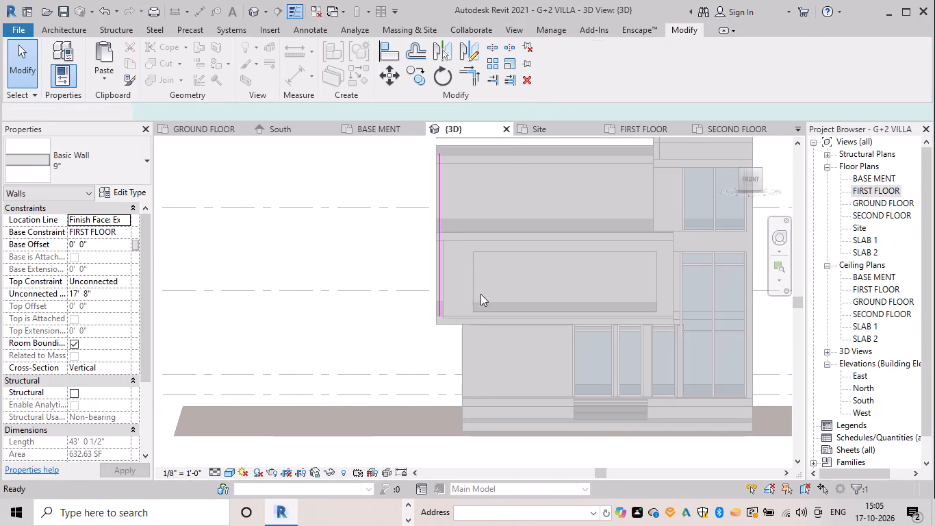
pyautogui.keyDown('shift'); pyautogui.moveTo(458, 312); pyautogui.dragTo(615, 310, button='middle'); pyautogui.keyUp('shift')
pyautogui.press('Escape')
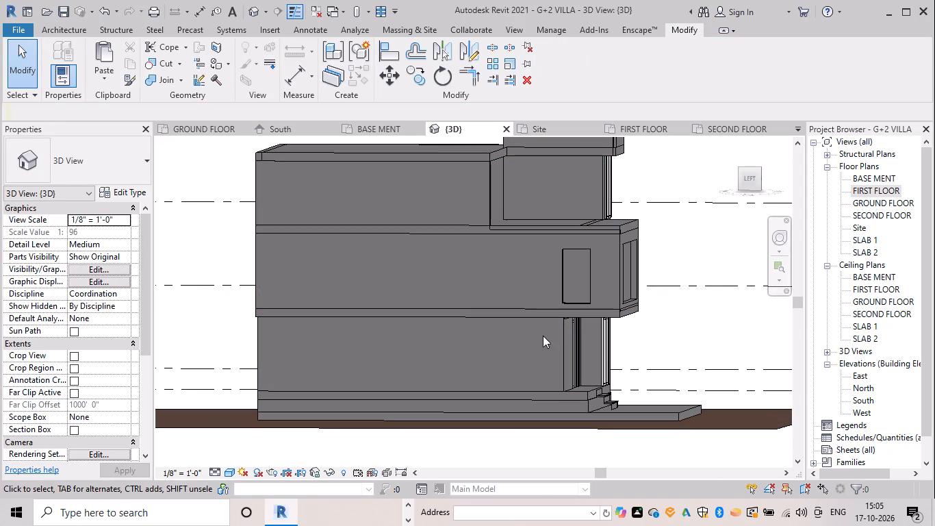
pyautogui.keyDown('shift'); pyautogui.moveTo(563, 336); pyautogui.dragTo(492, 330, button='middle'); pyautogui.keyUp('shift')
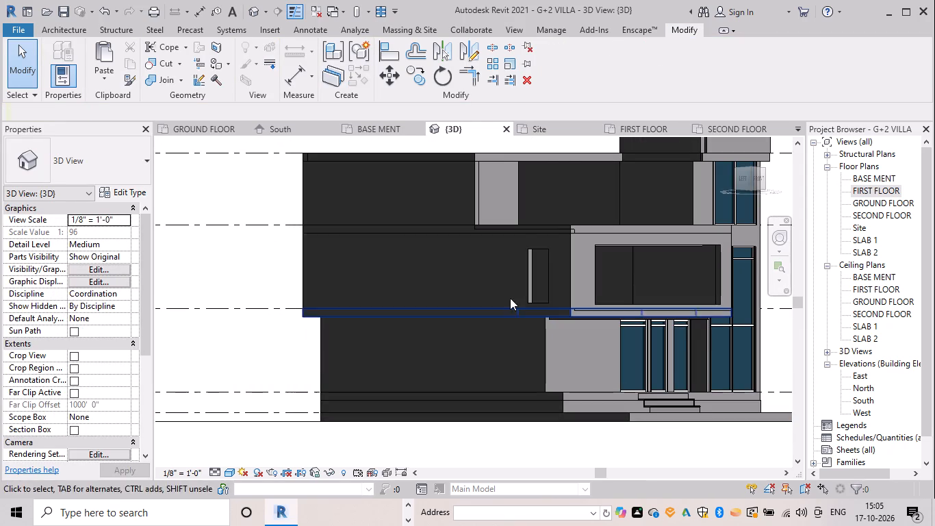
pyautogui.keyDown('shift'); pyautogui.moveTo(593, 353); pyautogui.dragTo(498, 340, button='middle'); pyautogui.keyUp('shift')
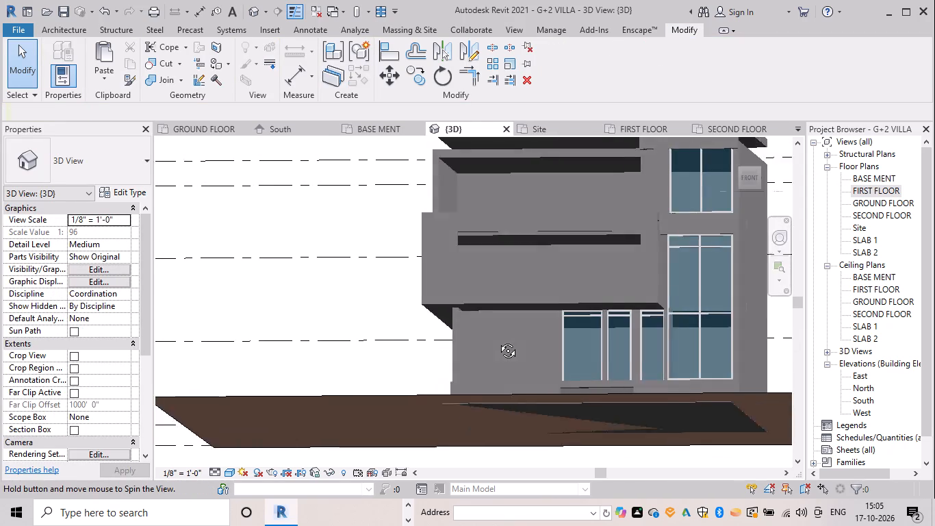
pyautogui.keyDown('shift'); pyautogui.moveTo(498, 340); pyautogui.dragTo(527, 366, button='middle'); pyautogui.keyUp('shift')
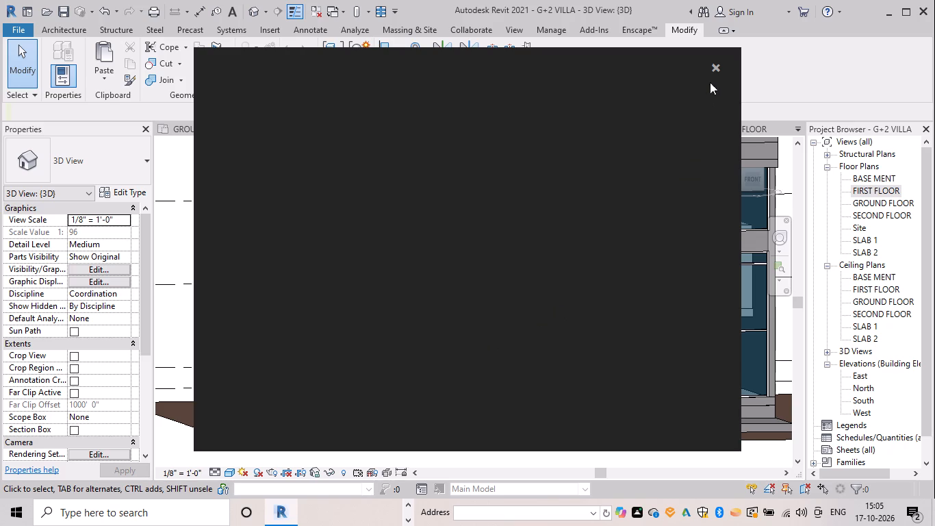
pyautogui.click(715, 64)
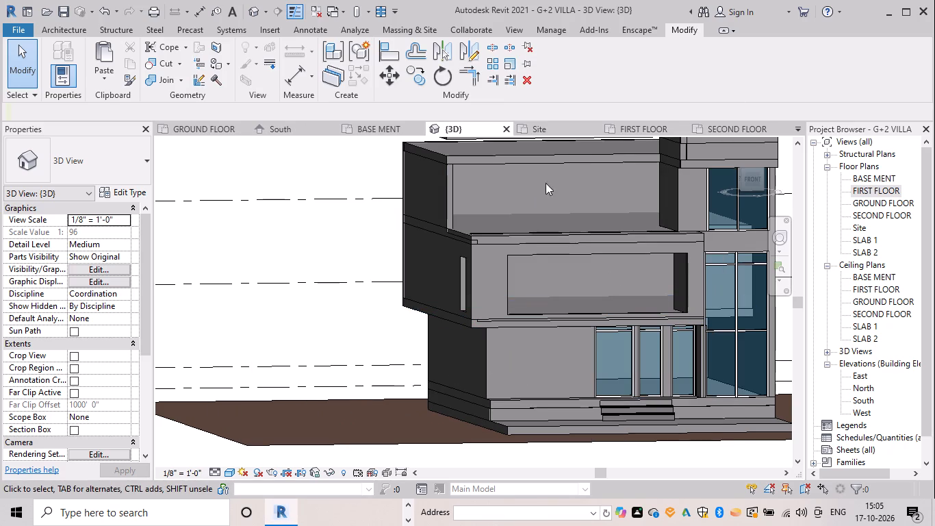
# In the FIRST FLOOR plan, draw a 9" wall about 26'-10" long behind the front opening, running to the left side wall.
pyautogui.doubleClick(879, 190)
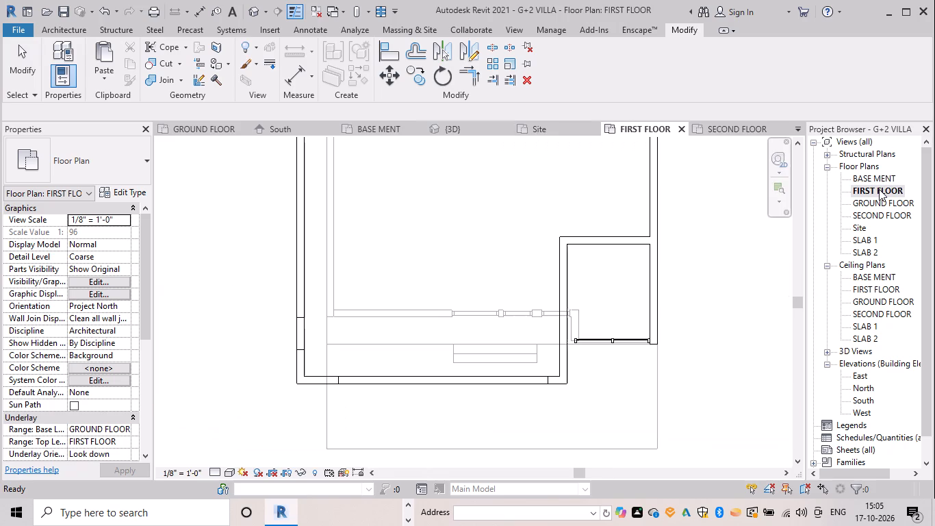
pyautogui.press('w')
pyautogui.press('a')
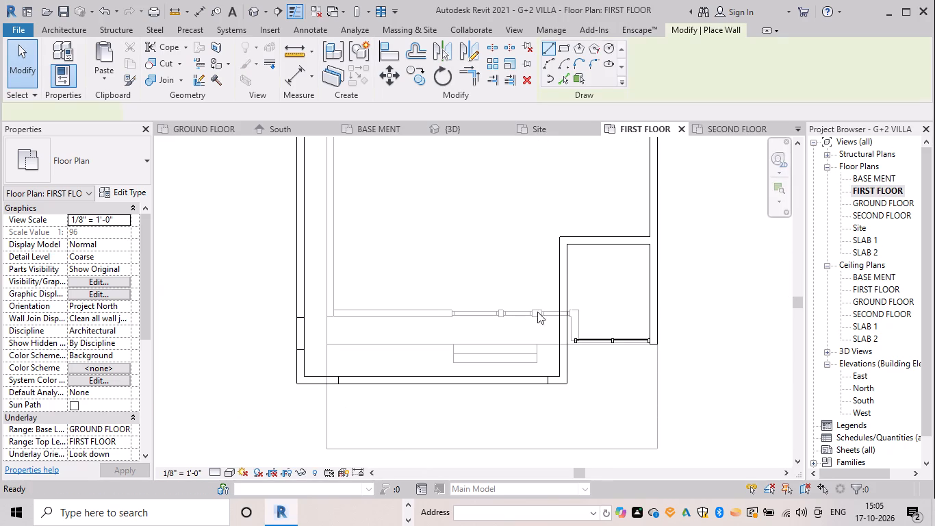
pyautogui.moveTo(559, 312); pyautogui.dragTo(530, 319)
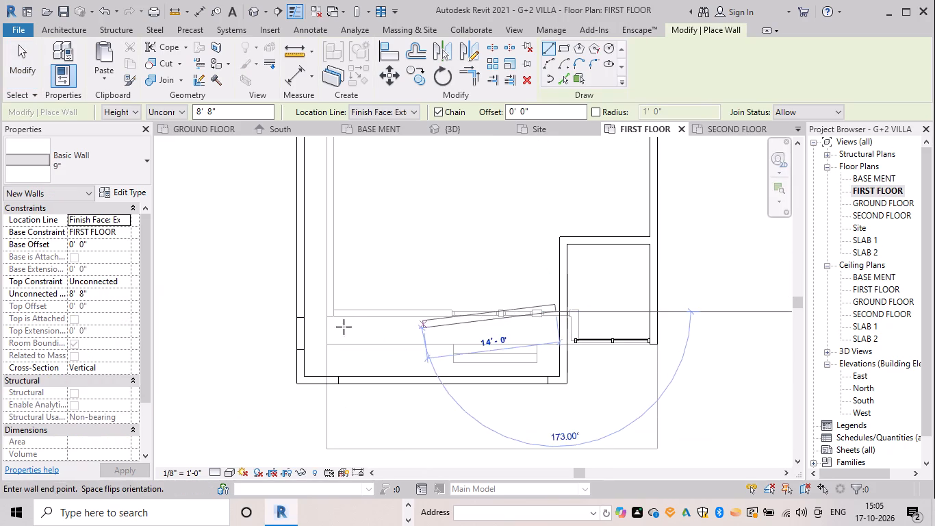
pyautogui.click(306, 304)
pyautogui.press('Escape')
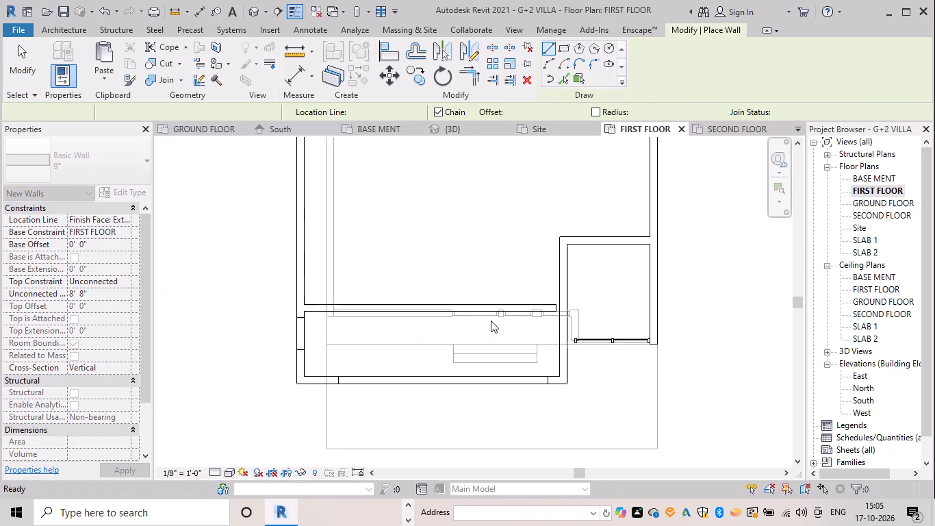
pyautogui.press('Escape')
pyautogui.press('Escape')
pyautogui.press('Escape')
# Extend the new wall's free end to meet the inner face of the wall beside the glazed bay.
pyautogui.scroll(8, 559, 310)
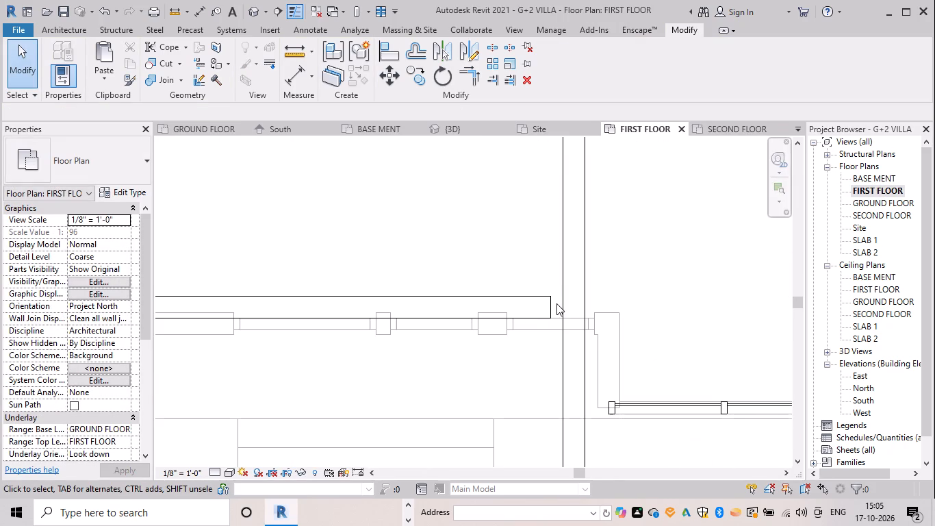
pyautogui.click(547, 306)
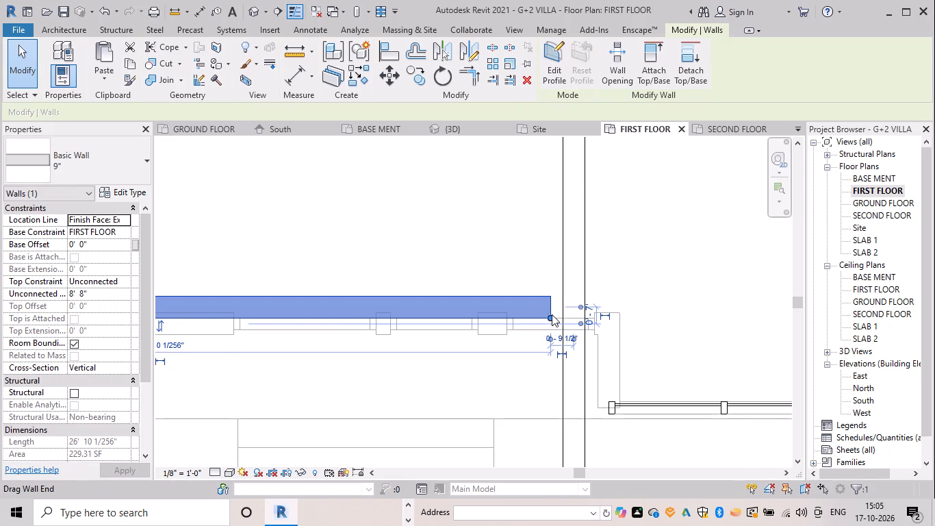
pyautogui.moveTo(552, 314); pyautogui.dragTo(562, 316)
pyautogui.press('Escape')
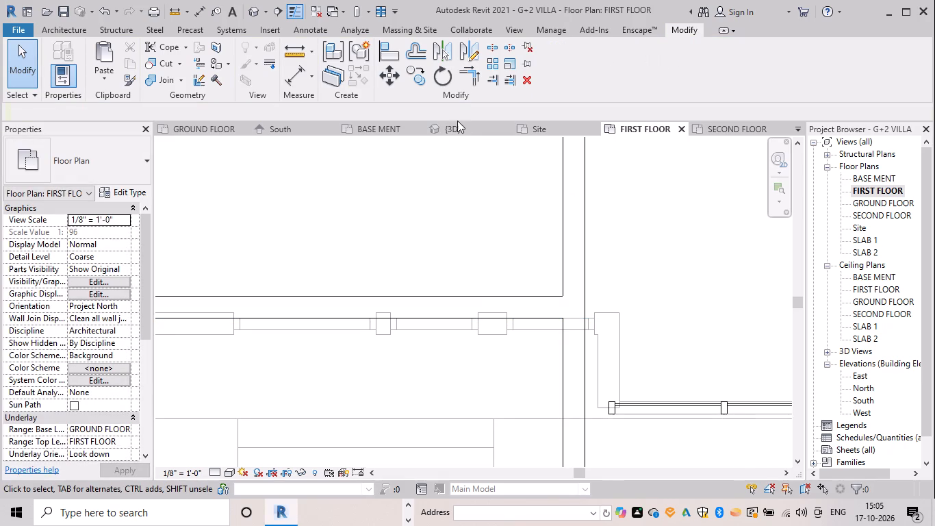
# Examine the new wall in 3D through the first-floor front and side openings from several angles.
pyautogui.click(461, 125)
pyautogui.press('Escape')
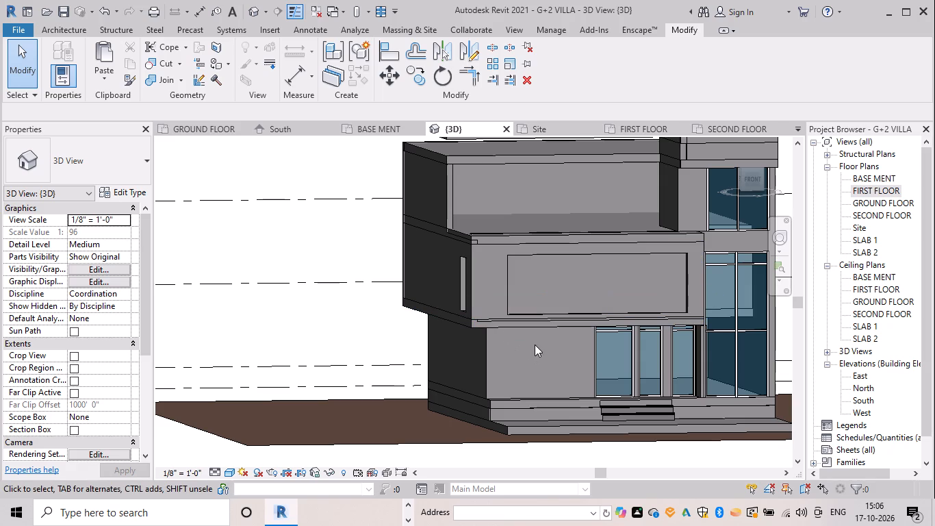
pyautogui.moveTo(533, 345); pyautogui.dragTo(537, 297, button='middle')
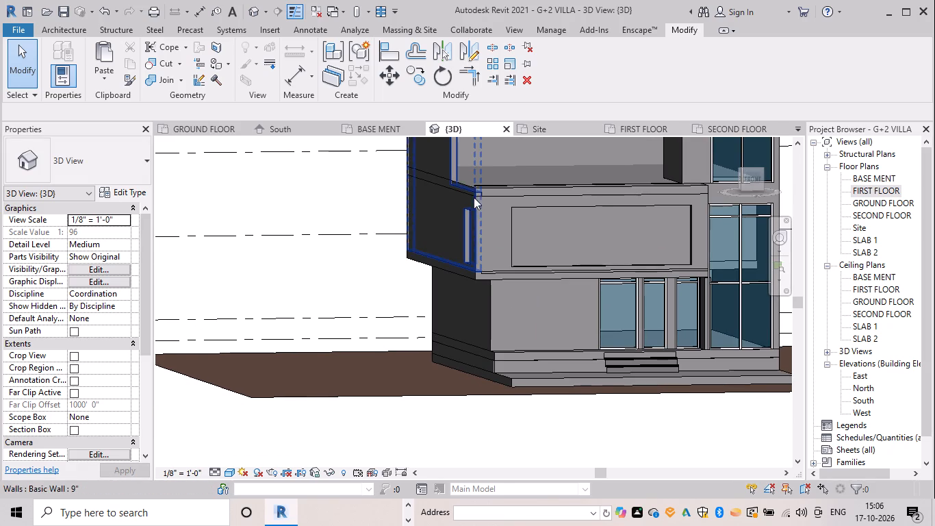
pyautogui.keyDown('shift'); pyautogui.moveTo(476, 239); pyautogui.dragTo(500, 230, button='middle'); pyautogui.keyUp('shift')
pyautogui.scroll(4, 501, 234)
pyautogui.keyDown('shift'); pyautogui.moveTo(585, 240); pyautogui.dragTo(514, 247, button='middle'); pyautogui.keyUp('shift')
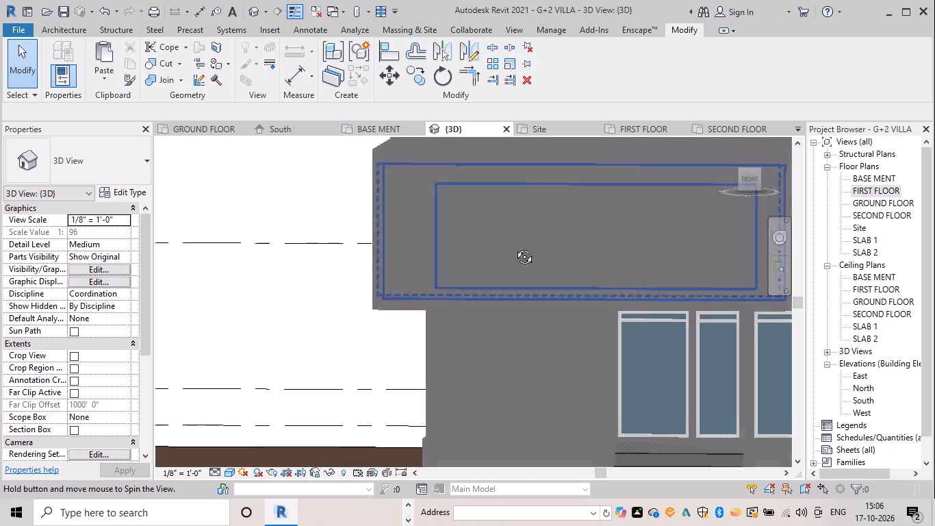
pyautogui.keyDown('shift'); pyautogui.moveTo(514, 247); pyautogui.dragTo(461, 253, button='middle'); pyautogui.keyUp('shift')
pyautogui.scroll(4, 274, 246)
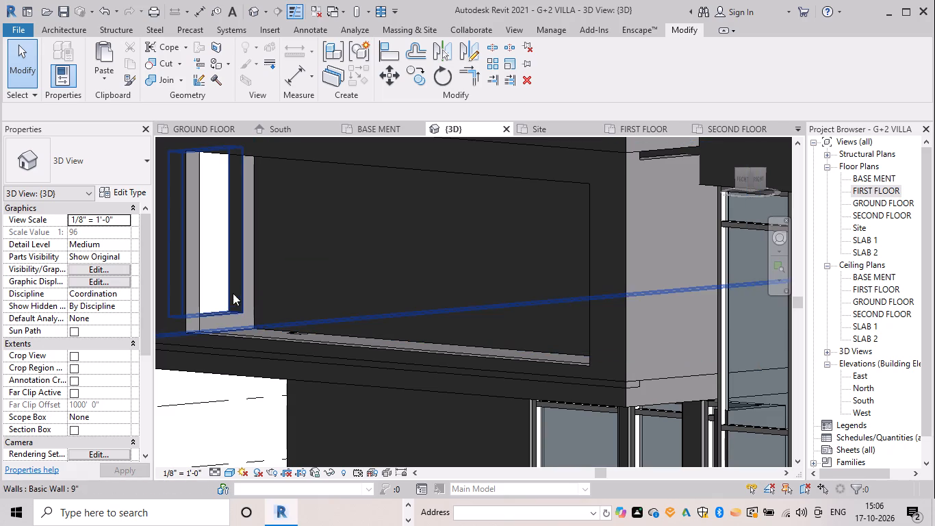
pyautogui.scroll(-3, 260, 294)
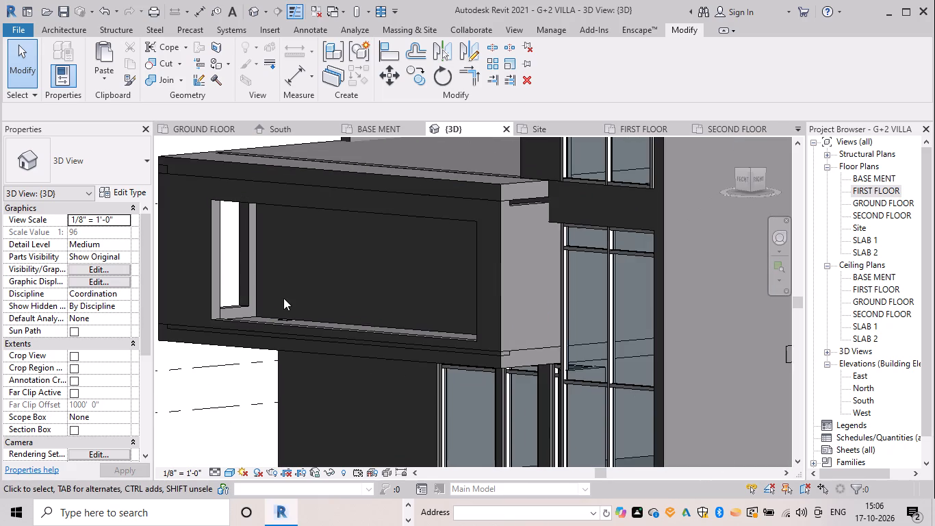
pyautogui.keyDown('shift'); pyautogui.moveTo(359, 302); pyautogui.dragTo(409, 301, button='middle'); pyautogui.keyUp('shift')
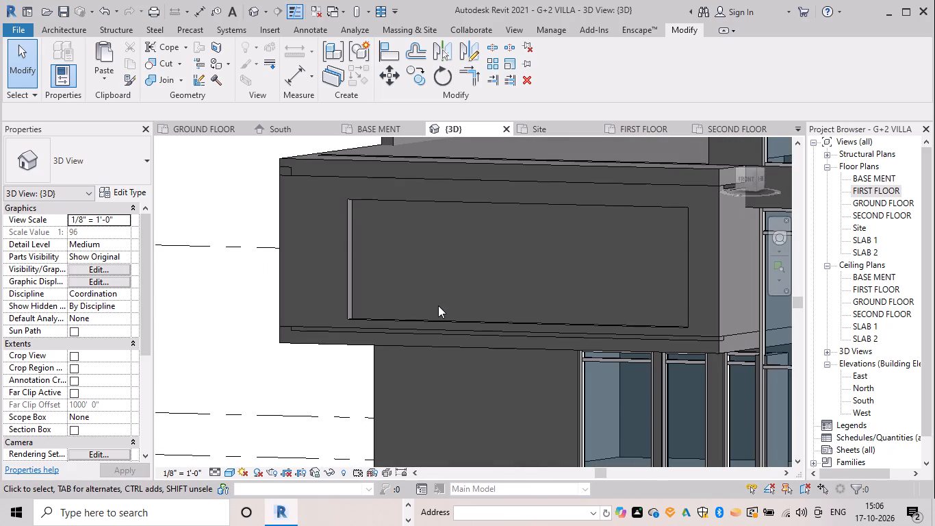
pyautogui.scroll(-4, 470, 299)
pyautogui.keyDown('shift'); pyautogui.moveTo(481, 299); pyautogui.dragTo(527, 281, button='middle'); pyautogui.keyUp('shift')
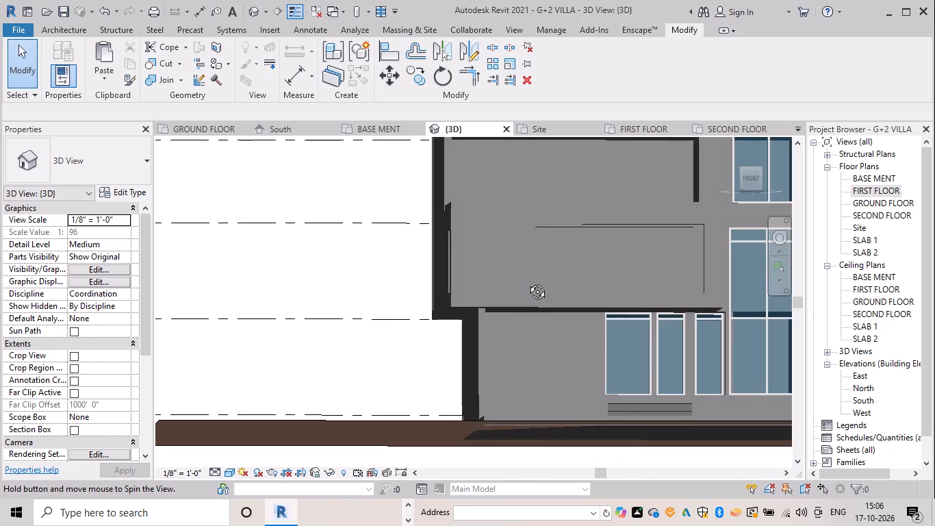
pyautogui.keyDown('shift'); pyautogui.moveTo(527, 281); pyautogui.dragTo(524, 290, button='middle'); pyautogui.keyUp('shift')
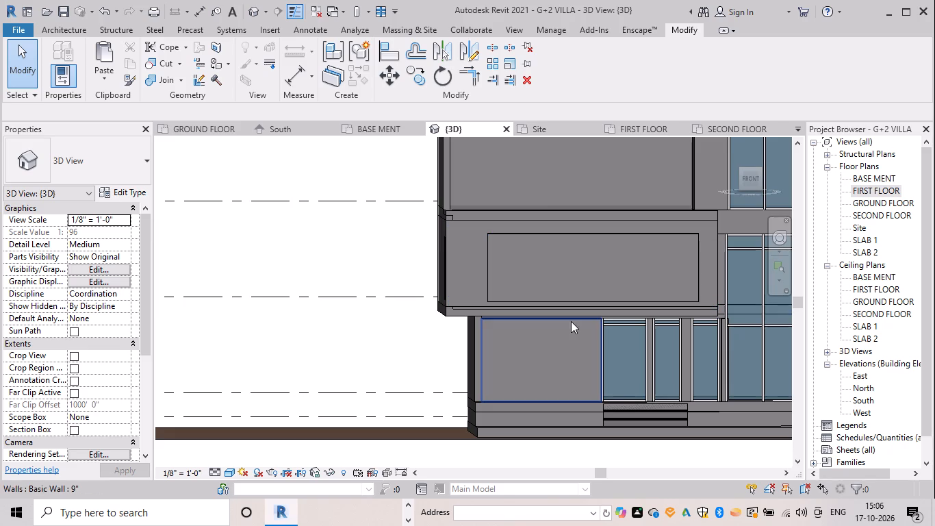
pyautogui.scroll(-1, 535, 325)
pyautogui.moveTo(517, 280); pyautogui.dragTo(514, 264, button='middle')
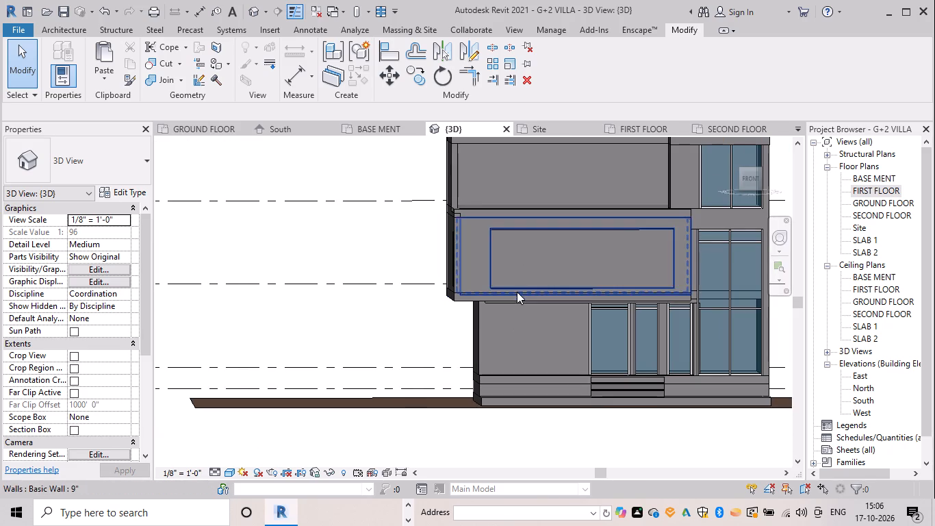
# Start an in-place model in the Walls category, viewing the underside of the projecting first-floor slab, and accept the default name.
pyautogui.keyDown('shift'); pyautogui.moveTo(516, 286); pyautogui.dragTo(520, 218, button='middle'); pyautogui.keyUp('shift')
pyautogui.scroll(2, 491, 272)
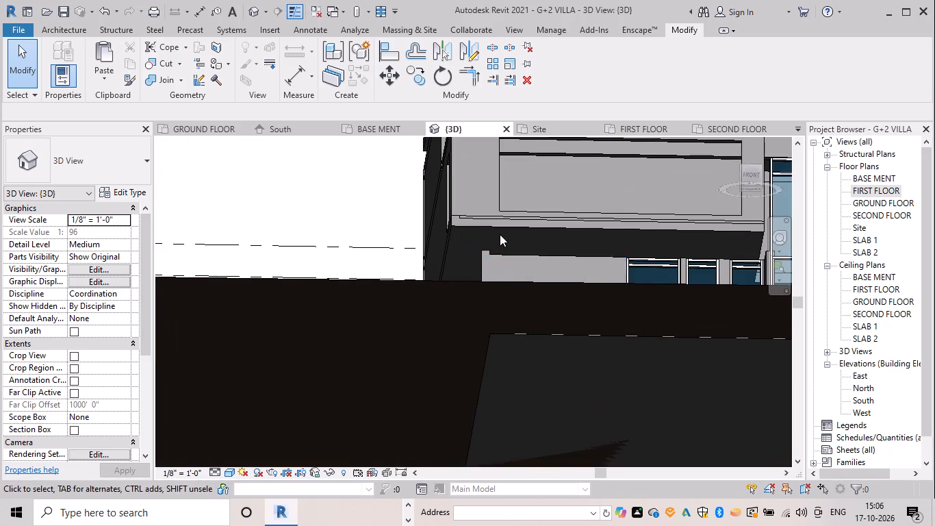
pyautogui.scroll(4, 500, 234)
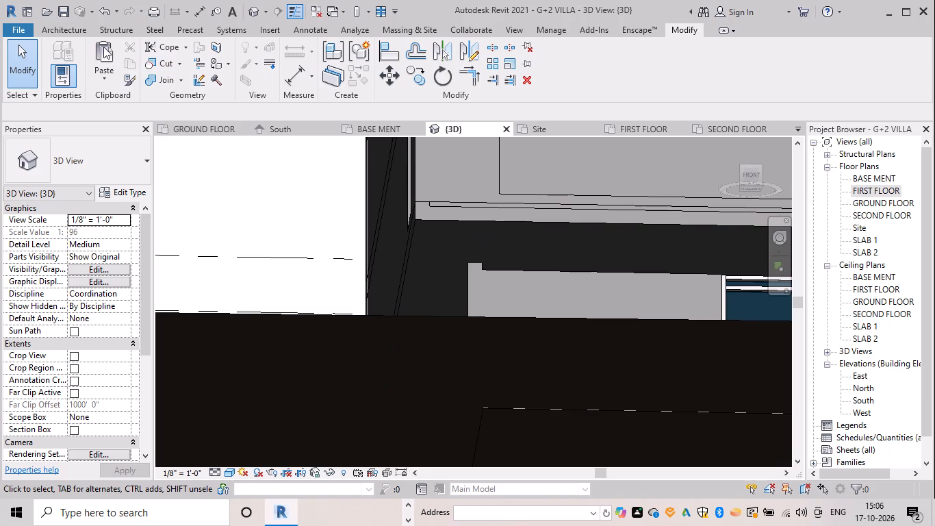
pyautogui.scroll(-2, 422, 235)
pyautogui.moveTo(422, 235); pyautogui.dragTo(392, 137, button='middle')
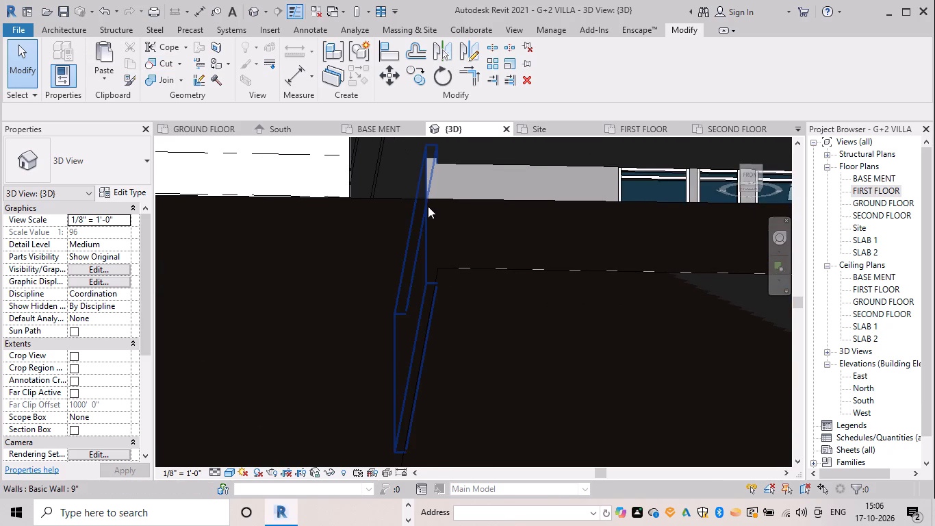
pyautogui.moveTo(428, 206); pyautogui.dragTo(429, 227, button='middle')
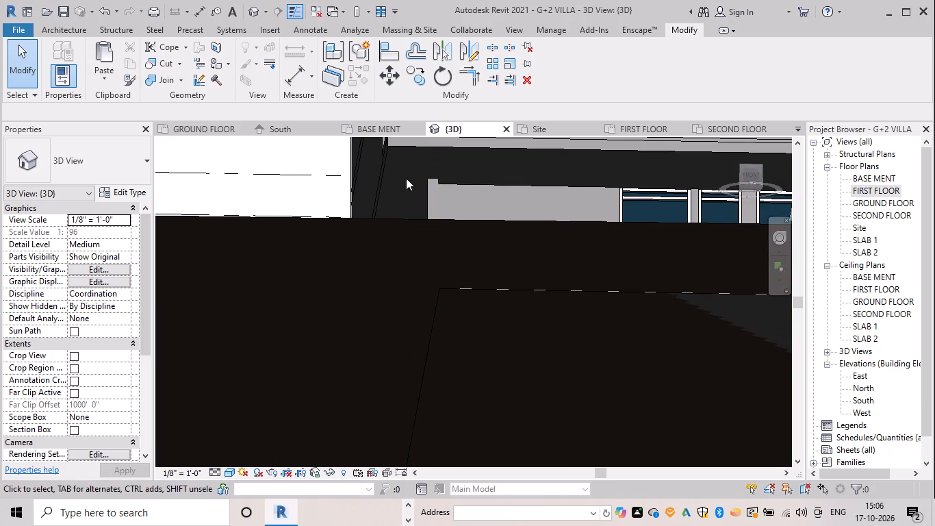
pyautogui.moveTo(452, 171); pyautogui.dragTo(442, 264, button='middle')
pyautogui.scroll(1, 453, 171)
pyautogui.scroll(3, 448, 252)
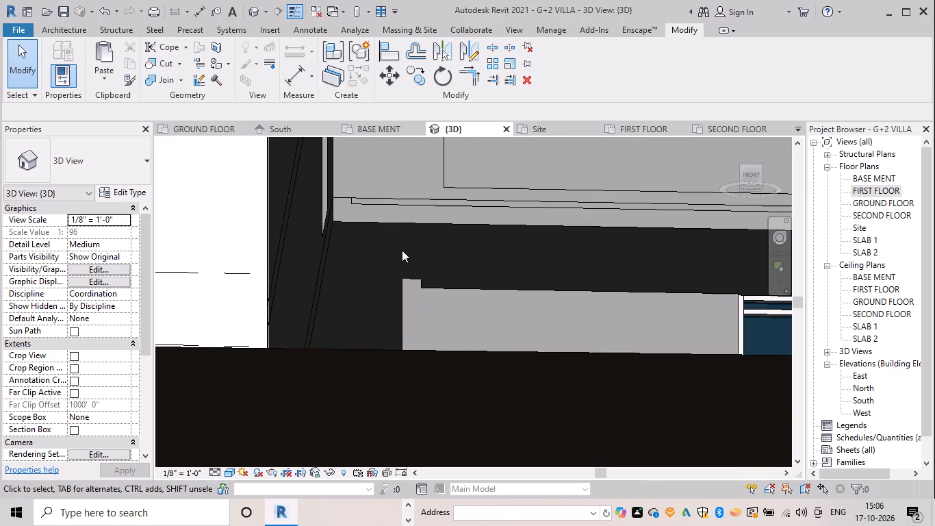
pyautogui.moveTo(60, 25); pyautogui.dragTo(66, 27)
pyautogui.click(177, 71)
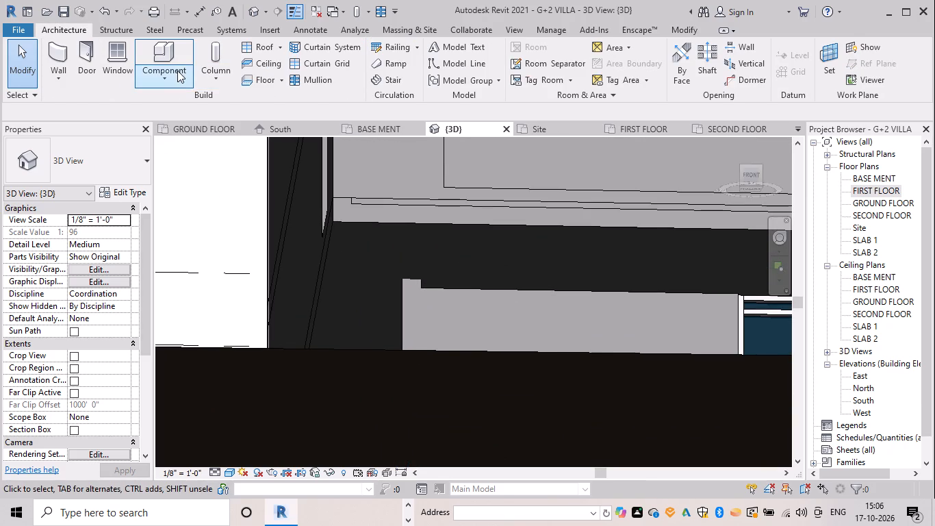
pyautogui.click(218, 123)
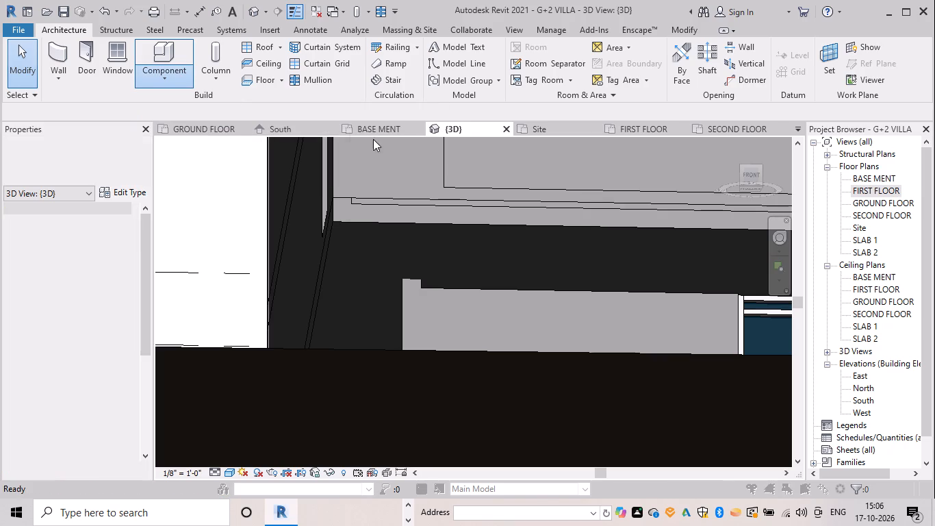
pyautogui.click(413, 174)
pyautogui.press('w')
pyautogui.click(485, 408)
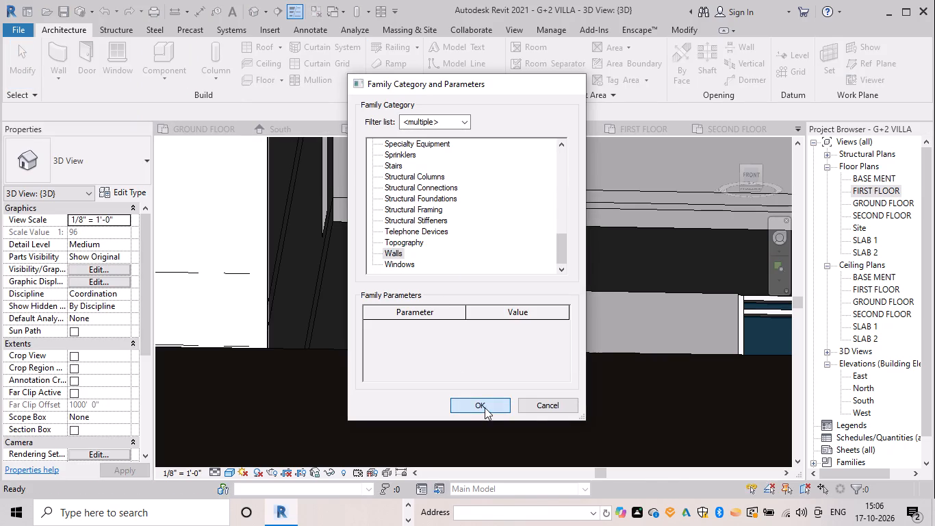
pyautogui.click(473, 276)
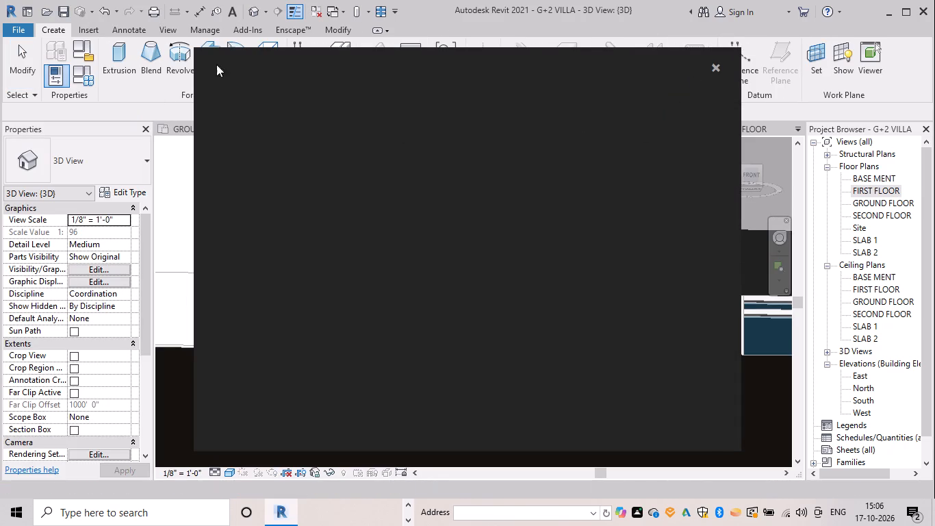
# Start an extrusion on the projecting slab's underside and sketch a small rectangle about 0'-11" wide near the slab's front-left corner.
pyautogui.click(119, 64)
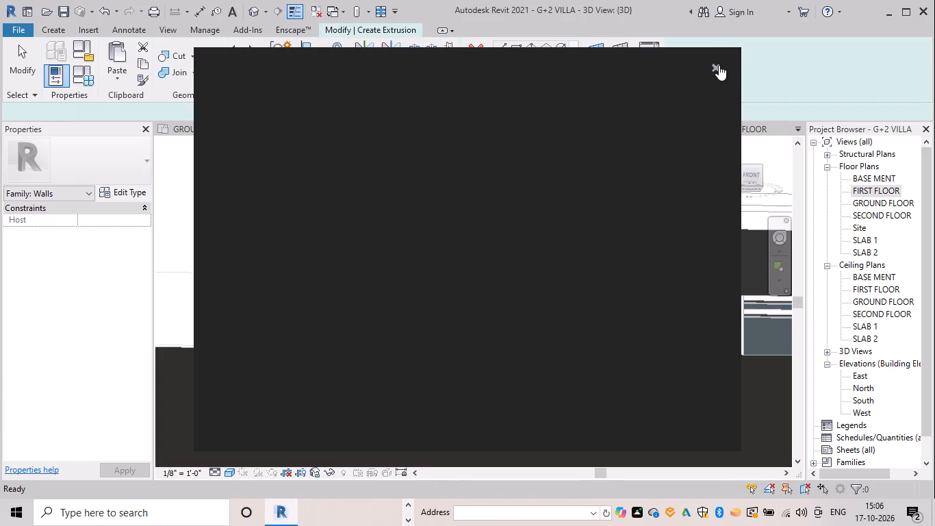
pyautogui.click(717, 57)
pyautogui.click(595, 53)
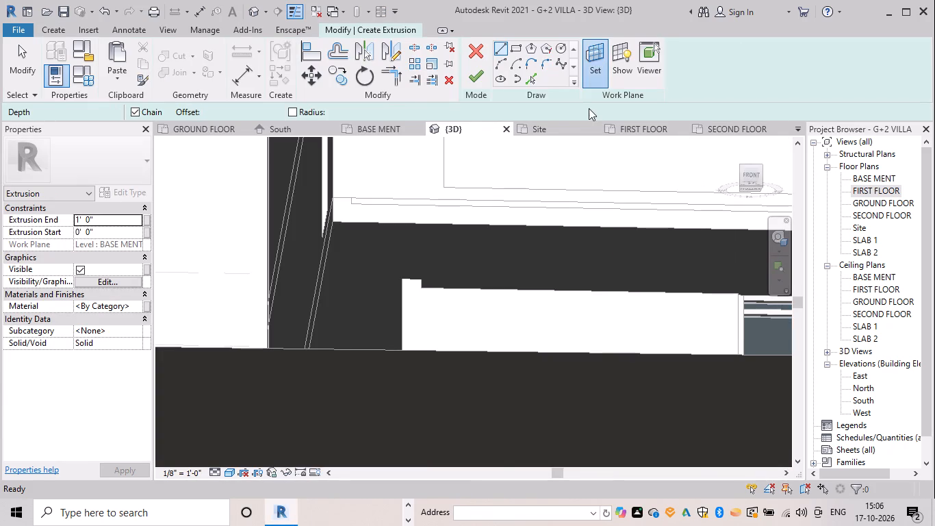
pyautogui.click(386, 271)
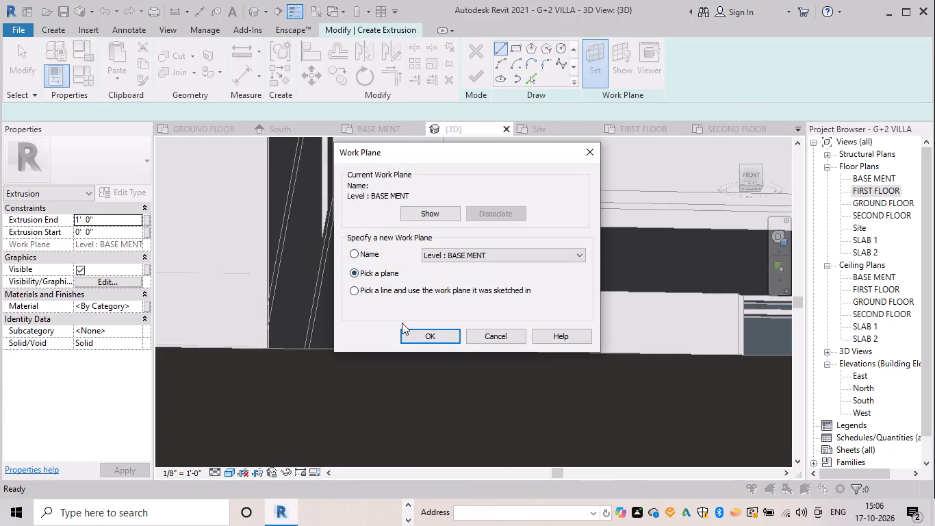
pyautogui.click(412, 329)
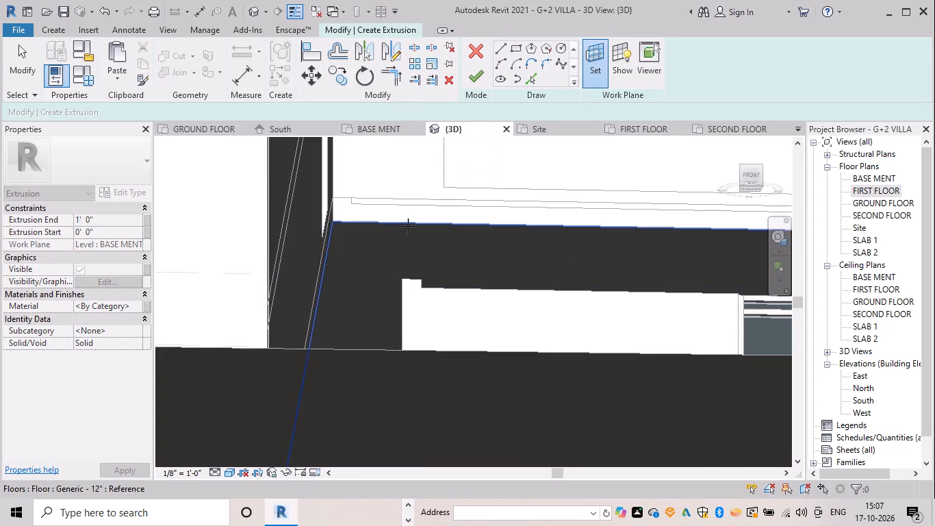
pyautogui.click(408, 226)
pyautogui.doubleClick(512, 48)
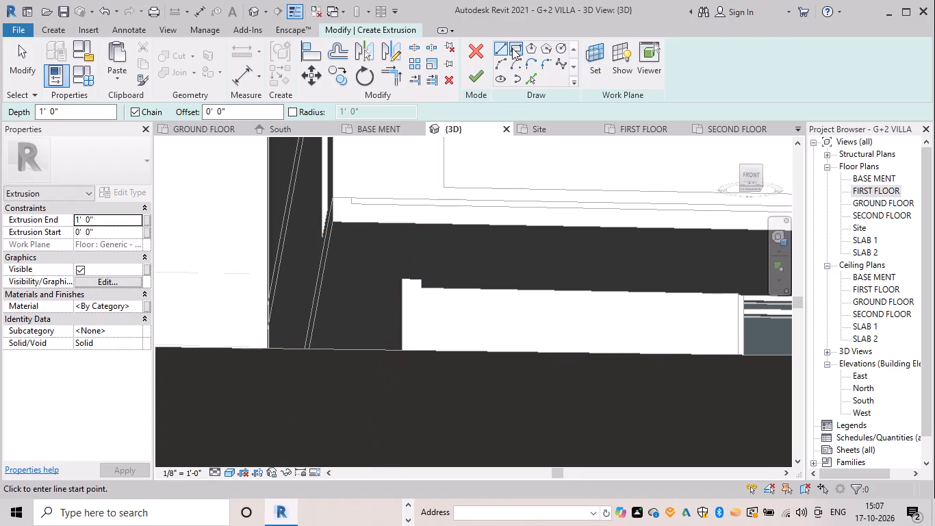
pyautogui.moveTo(371, 242); pyautogui.dragTo(391, 268)
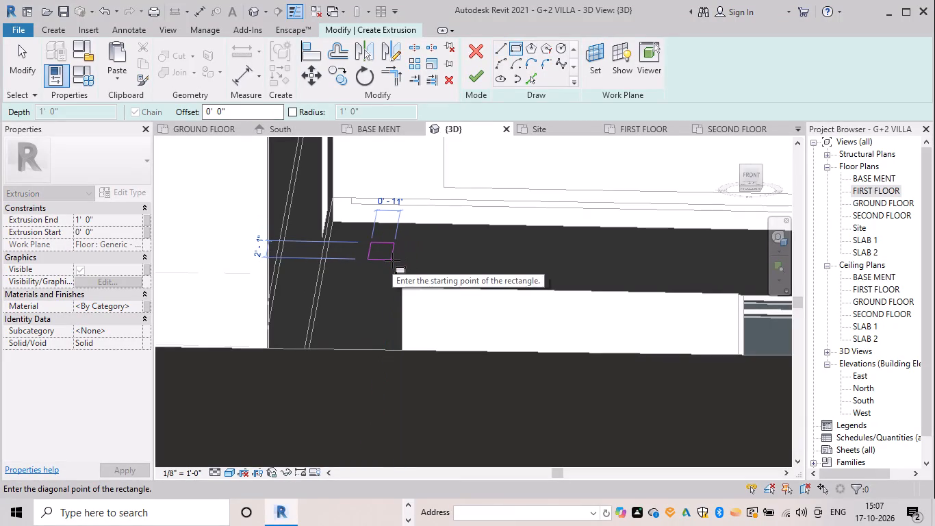
pyautogui.click(392, 262)
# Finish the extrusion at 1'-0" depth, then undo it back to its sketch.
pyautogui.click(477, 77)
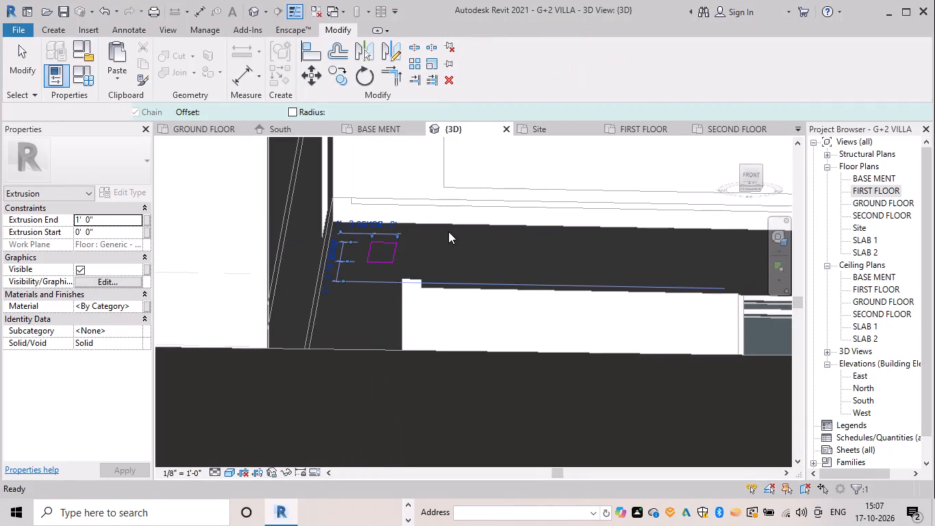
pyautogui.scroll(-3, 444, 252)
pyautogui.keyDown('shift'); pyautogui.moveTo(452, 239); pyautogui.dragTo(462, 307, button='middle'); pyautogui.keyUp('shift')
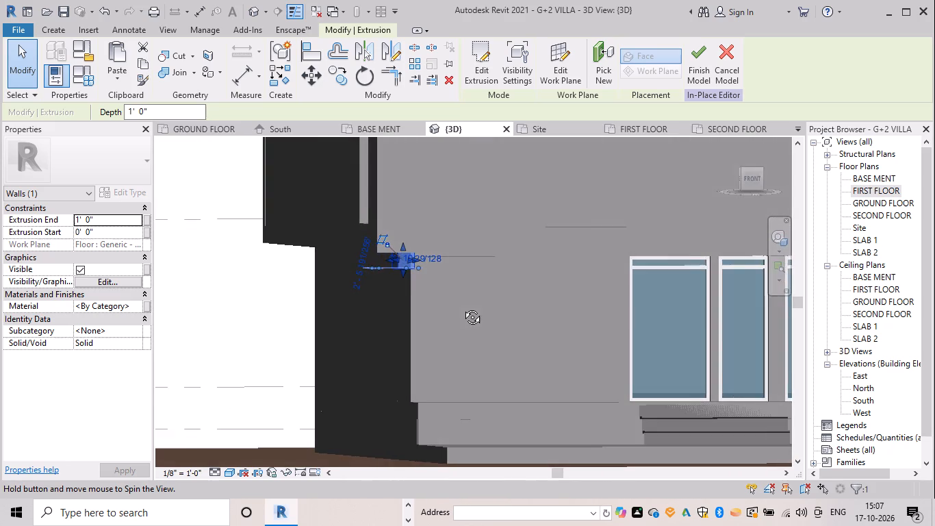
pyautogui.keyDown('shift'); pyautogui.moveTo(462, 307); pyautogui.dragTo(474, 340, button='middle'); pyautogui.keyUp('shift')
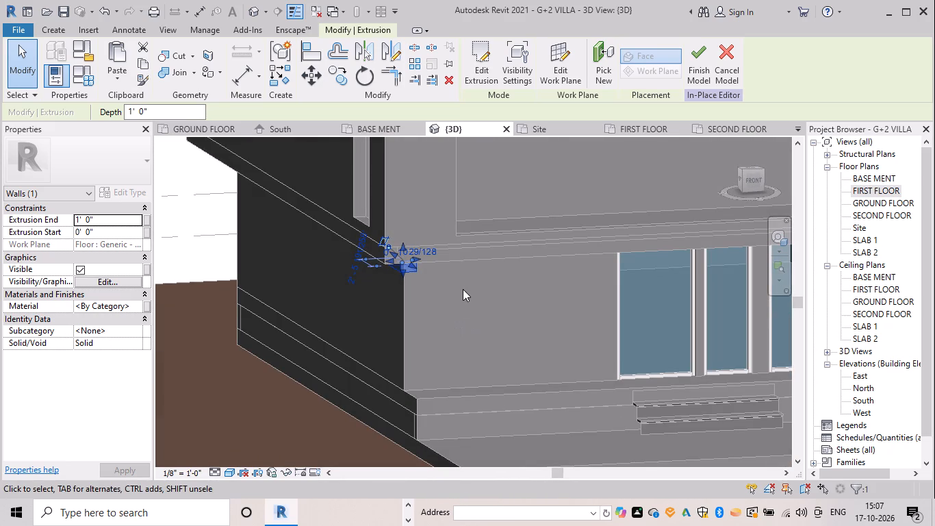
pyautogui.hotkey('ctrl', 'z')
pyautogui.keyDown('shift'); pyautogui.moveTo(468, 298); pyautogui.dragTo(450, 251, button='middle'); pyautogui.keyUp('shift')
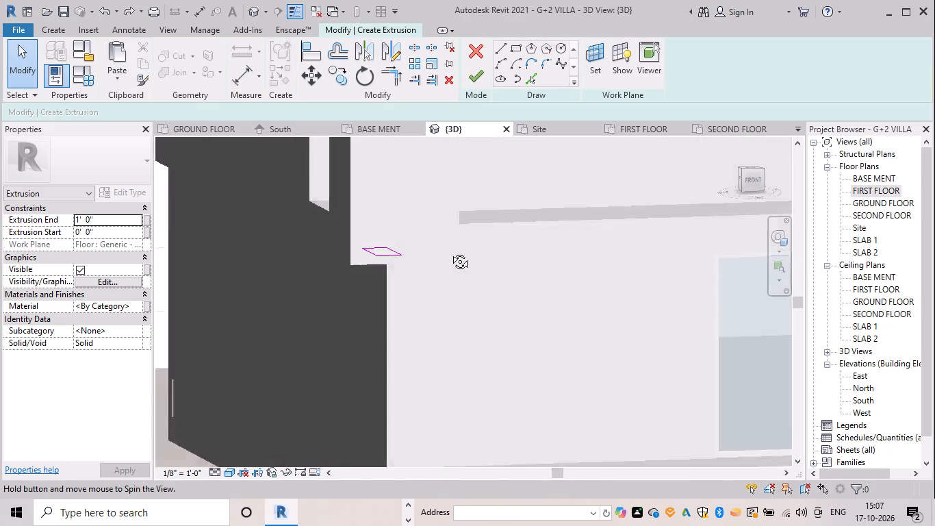
# Nudge the whole rectangle sketch sideways along the slab's underside toward the entrance and finish the extrusion at 1'-0" depth.
pyautogui.keyDown('shift'); pyautogui.moveTo(450, 251); pyautogui.dragTo(438, 203, button='middle'); pyautogui.keyUp('shift')
pyautogui.keyDown('shift'); pyautogui.moveTo(433, 249); pyautogui.dragTo(430, 232, button='middle'); pyautogui.keyUp('shift')
pyautogui.moveTo(415, 286); pyautogui.dragTo(357, 230)
pyautogui.press('Right')
pyautogui.press('Right')
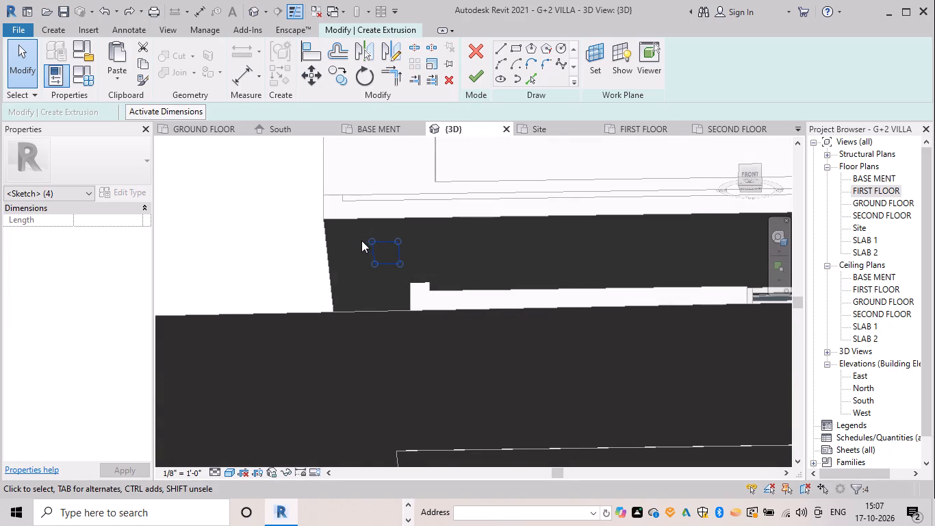
pyautogui.press('Right')
pyautogui.press('Right')
pyautogui.press('Right')
pyautogui.press('Right')
pyautogui.press('Right')
pyautogui.press('Right')
pyautogui.press('Right')
pyautogui.press('Right')
pyautogui.press('Right')
pyautogui.press('Right')
pyautogui.press('Right')
pyautogui.press('Right')
pyautogui.press('Right')
pyautogui.press('Right')
pyautogui.press('Right')
pyautogui.press('Right')
pyautogui.press('Right')
pyautogui.press('Right')
pyautogui.press('Right')
pyautogui.press('Right')
pyautogui.press('Right')
pyautogui.press('Right')
pyautogui.press('Right')
pyautogui.press('Right')
pyautogui.press('Right')
pyautogui.press('Right')
pyautogui.press('Right')
pyautogui.press('Right')
pyautogui.press('Right')
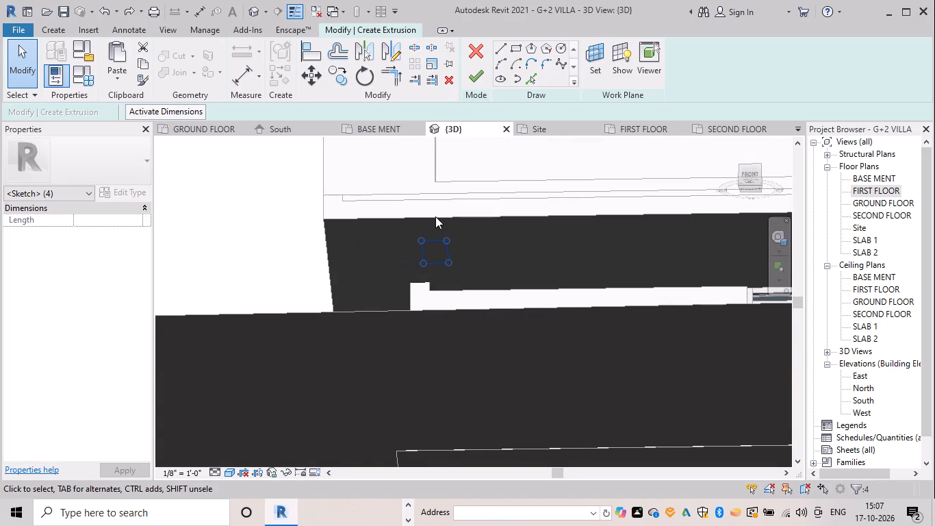
pyautogui.press('Right')
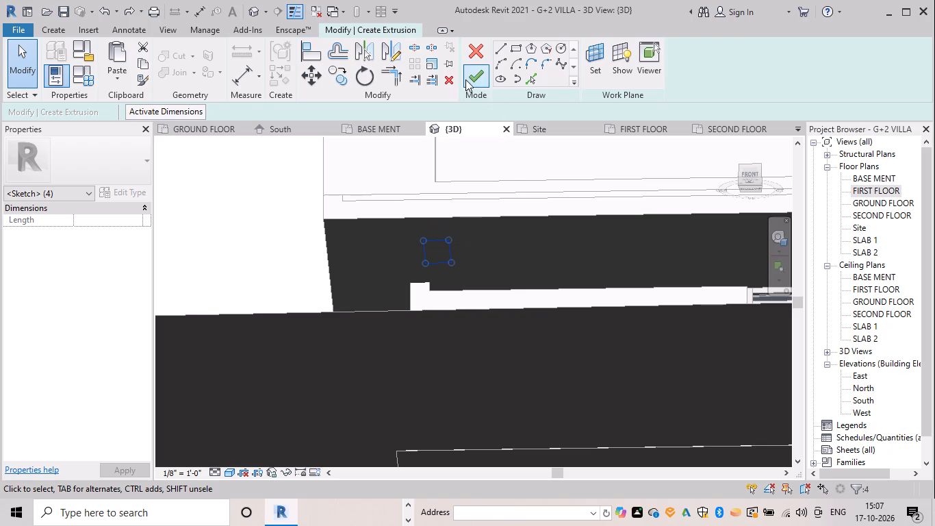
pyautogui.click(465, 79)
# Shorten the extrusion by pulling its rear face toward the slab's front edge until its offset dimension is 3'-5".
pyautogui.keyDown('shift'); pyautogui.moveTo(498, 249); pyautogui.dragTo(598, 330, button='middle'); pyautogui.keyUp('shift')
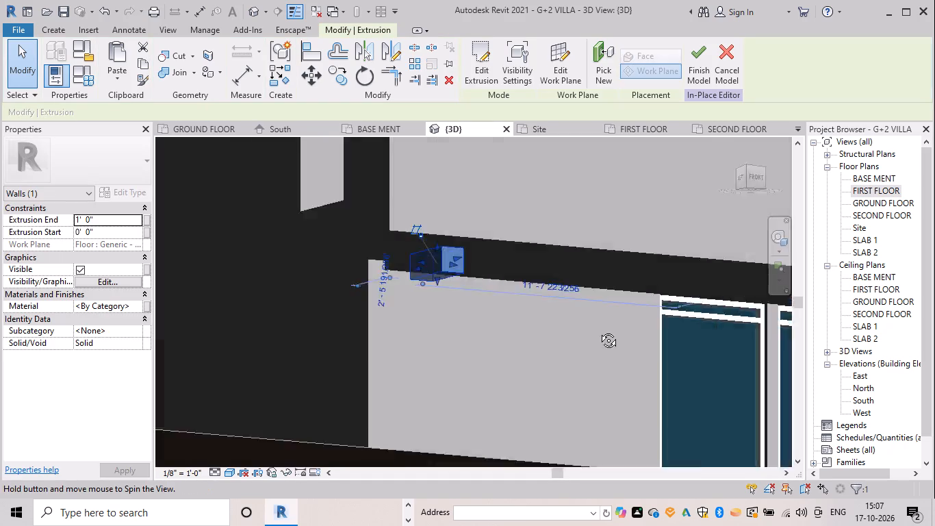
pyautogui.keyDown('shift'); pyautogui.moveTo(598, 330); pyautogui.dragTo(601, 332, button='middle'); pyautogui.keyUp('shift')
pyautogui.scroll(-3, 579, 339)
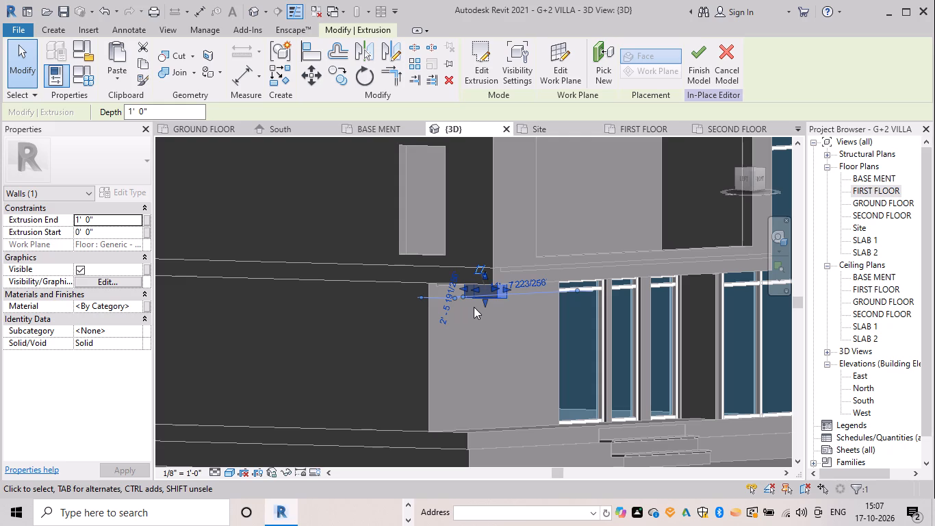
pyautogui.scroll(3, 474, 300)
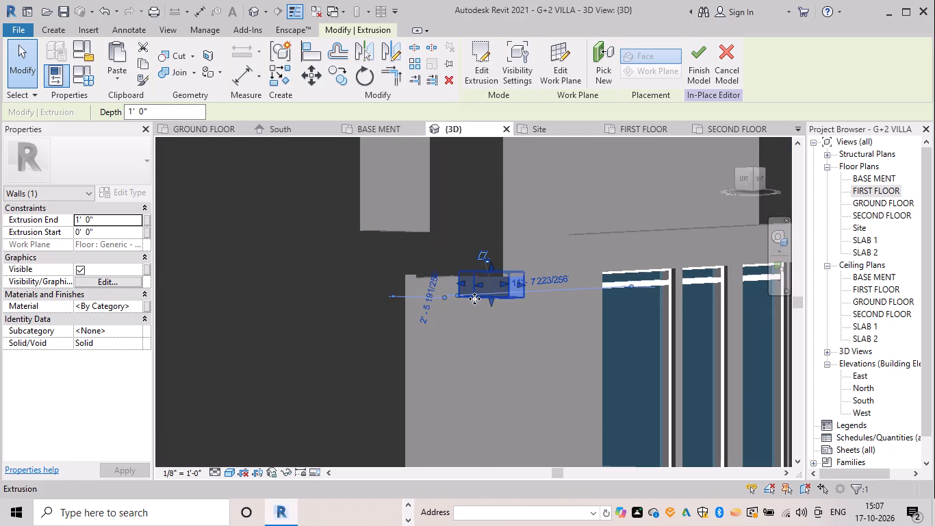
pyautogui.keyDown('shift'); pyautogui.moveTo(468, 325); pyautogui.dragTo(504, 328, button='middle'); pyautogui.keyUp('shift')
pyautogui.scroll(3, 439, 285)
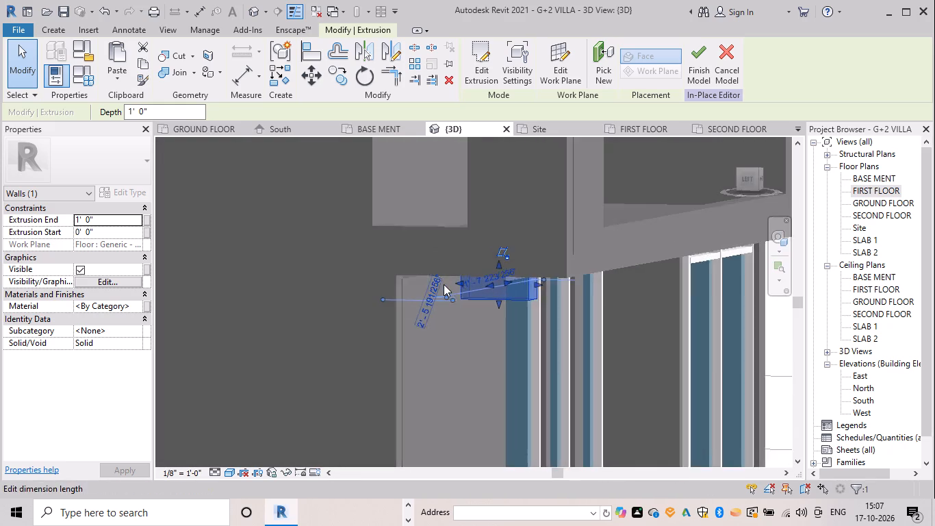
pyautogui.scroll(1, 444, 284)
pyautogui.moveTo(474, 281); pyautogui.dragTo(504, 281)
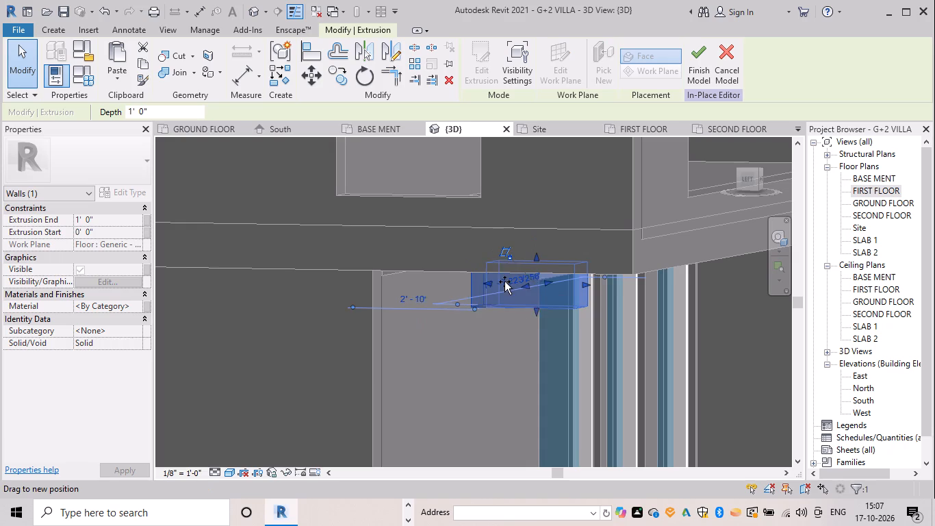
pyautogui.moveTo(504, 281); pyautogui.dragTo(513, 281)
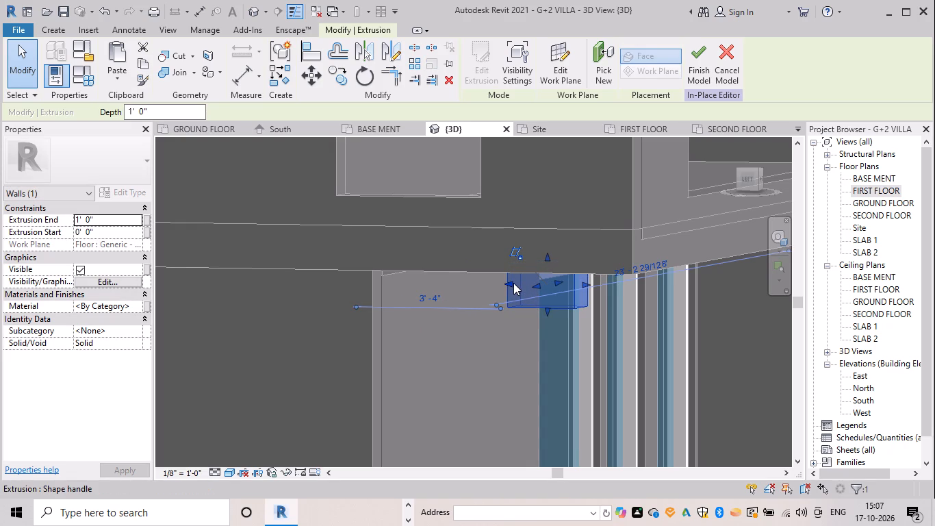
pyautogui.click(513, 283)
# Stretch the extrusion's bottom face down to the base plinth so it forms a 12'-6" column under the projecting slab.
pyautogui.keyDown('shift'); pyautogui.moveTo(578, 323); pyautogui.dragTo(567, 318, button='middle'); pyautogui.keyUp('shift')
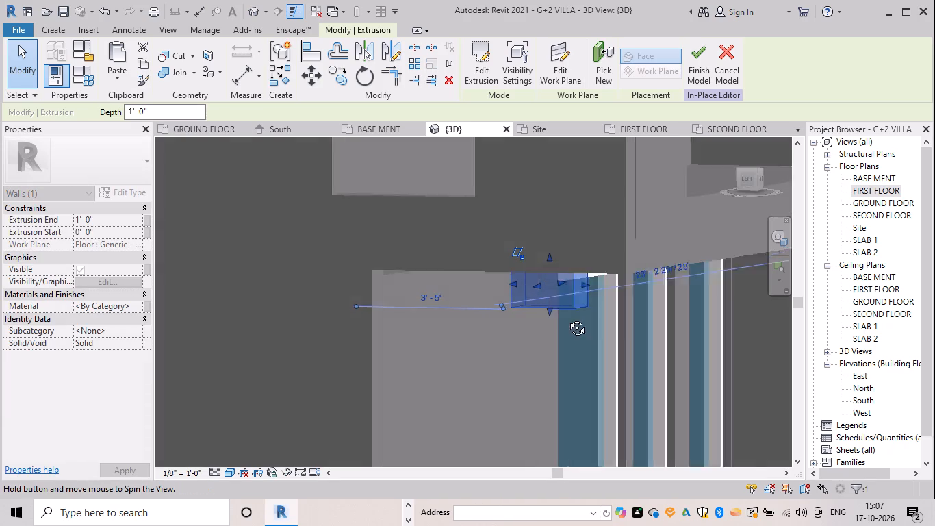
pyautogui.keyDown('shift'); pyautogui.moveTo(567, 318); pyautogui.dragTo(541, 314, button='middle'); pyautogui.keyUp('shift')
pyautogui.moveTo(547, 312); pyautogui.dragTo(548, 312)
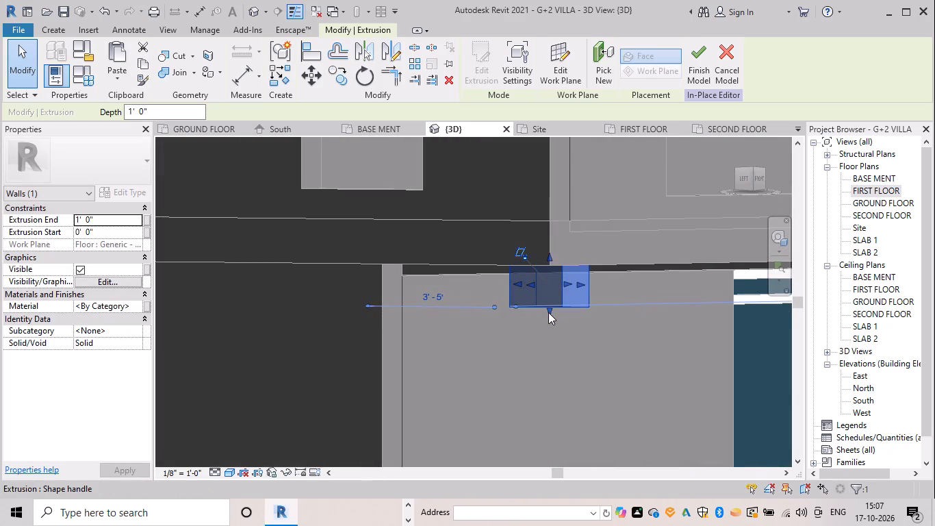
pyautogui.moveTo(548, 312); pyautogui.dragTo(572, 400)
pyautogui.scroll(-4, 584, 395)
pyautogui.moveTo(579, 393); pyautogui.dragTo(562, 272, button='middle')
pyautogui.keyDown('shift'); pyautogui.moveTo(575, 317); pyautogui.dragTo(580, 368, button='middle'); pyautogui.keyUp('shift')
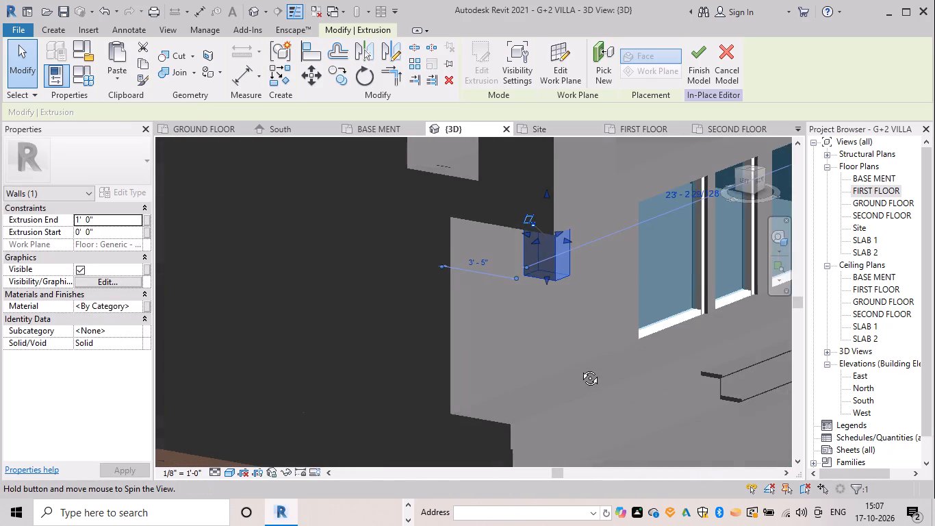
pyautogui.keyDown('shift'); pyautogui.moveTo(580, 368); pyautogui.dragTo(580, 368, button='middle'); pyautogui.keyUp('shift')
pyautogui.scroll(-3, 576, 372)
pyautogui.moveTo(566, 371); pyautogui.dragTo(486, 373, button='middle')
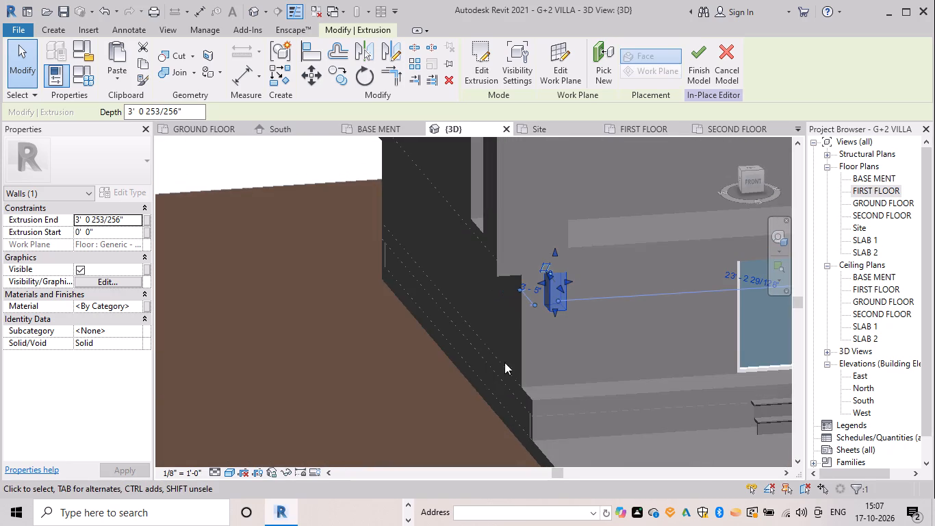
pyautogui.moveTo(554, 316); pyautogui.dragTo(582, 453)
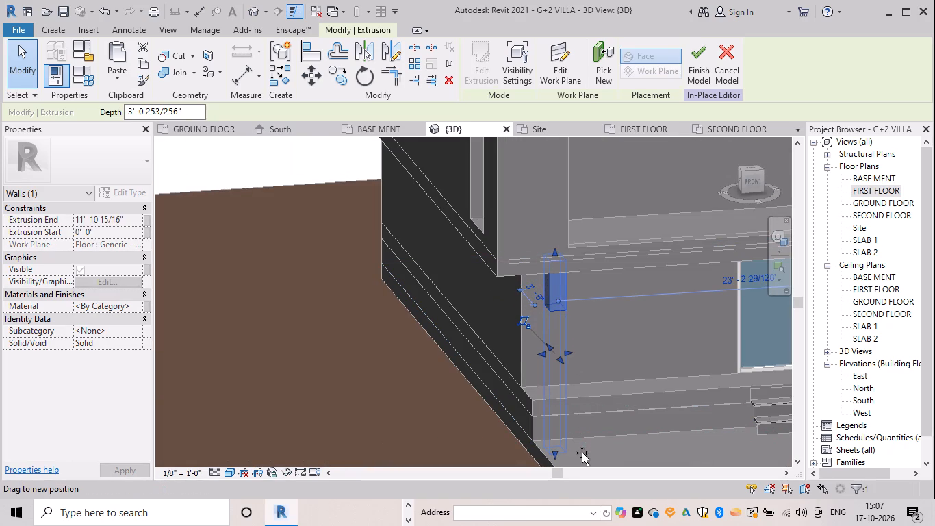
pyautogui.moveTo(582, 453); pyautogui.dragTo(582, 455)
pyautogui.moveTo(579, 449); pyautogui.dragTo(571, 385, button='middle')
pyautogui.press('Escape')
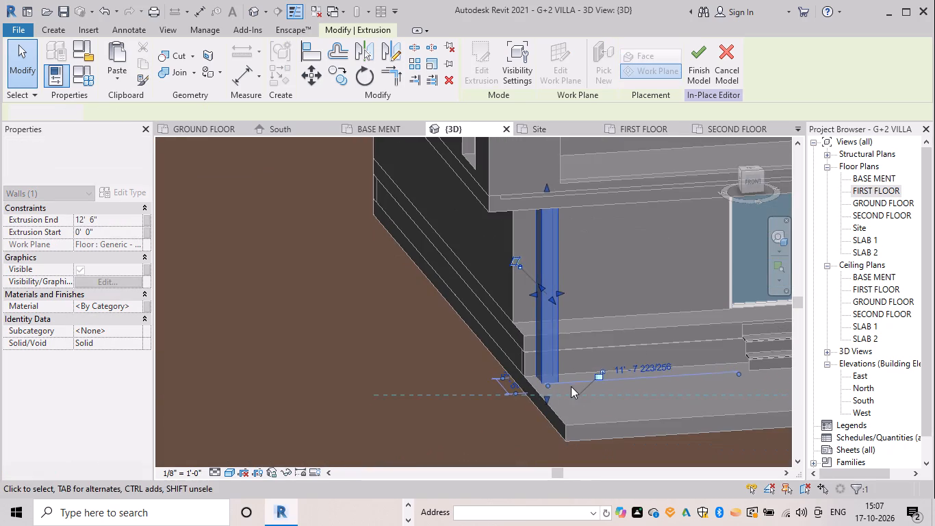
# Dismiss the pop-up notification covering the model.
pyautogui.keyDown('shift'); pyautogui.moveTo(577, 366); pyautogui.dragTo(565, 266, button='middle'); pyautogui.keyUp('shift')
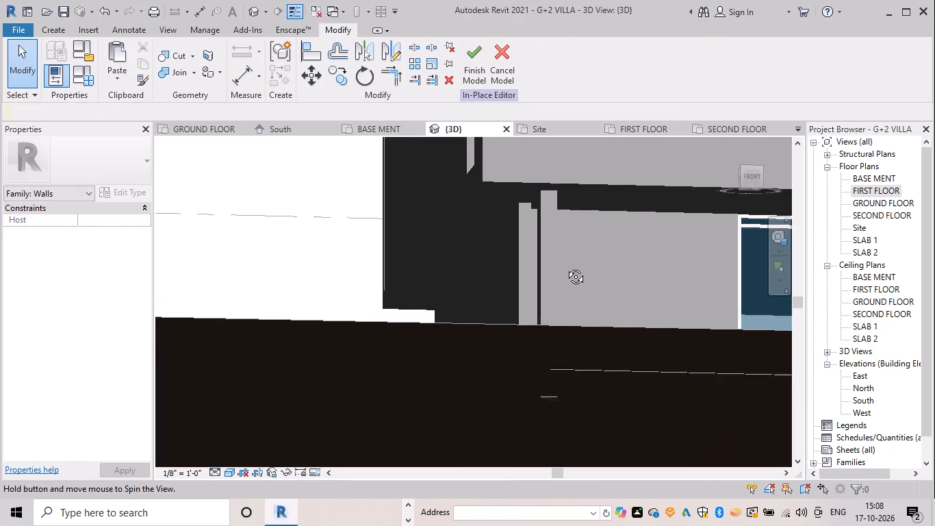
pyautogui.keyDown('shift'); pyautogui.moveTo(565, 266); pyautogui.dragTo(580, 311, button='middle'); pyautogui.keyUp('shift')
pyautogui.scroll(-3, 585, 319)
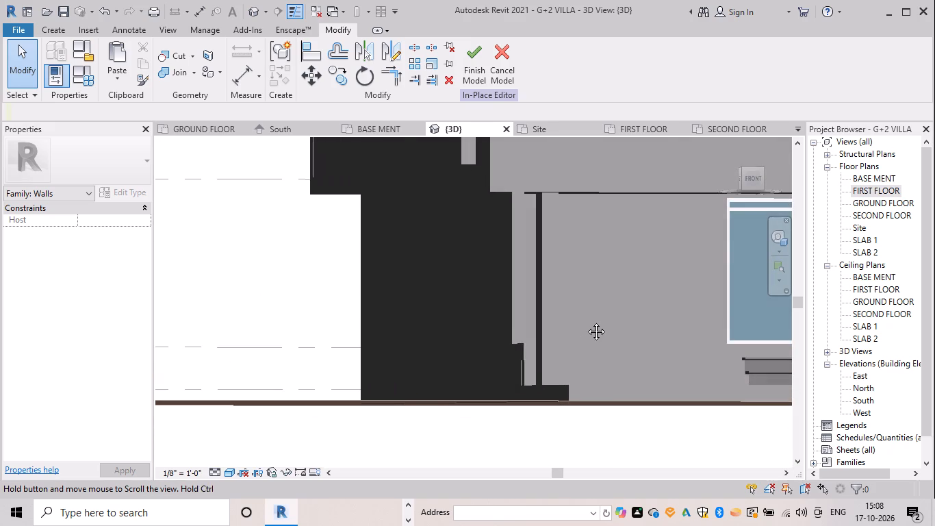
pyautogui.keyDown('shift'); pyautogui.moveTo(575, 313); pyautogui.dragTo(574, 329, button='middle'); pyautogui.keyUp('shift')
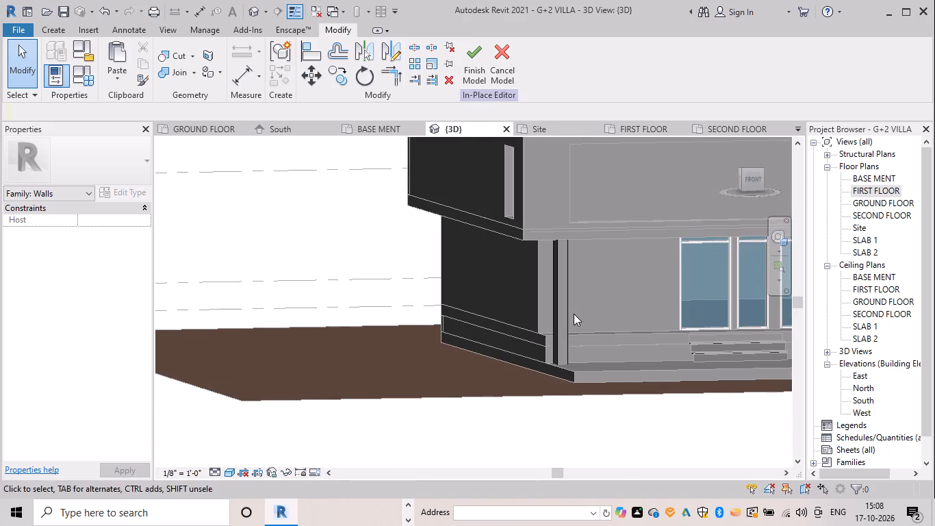
pyautogui.click(567, 305)
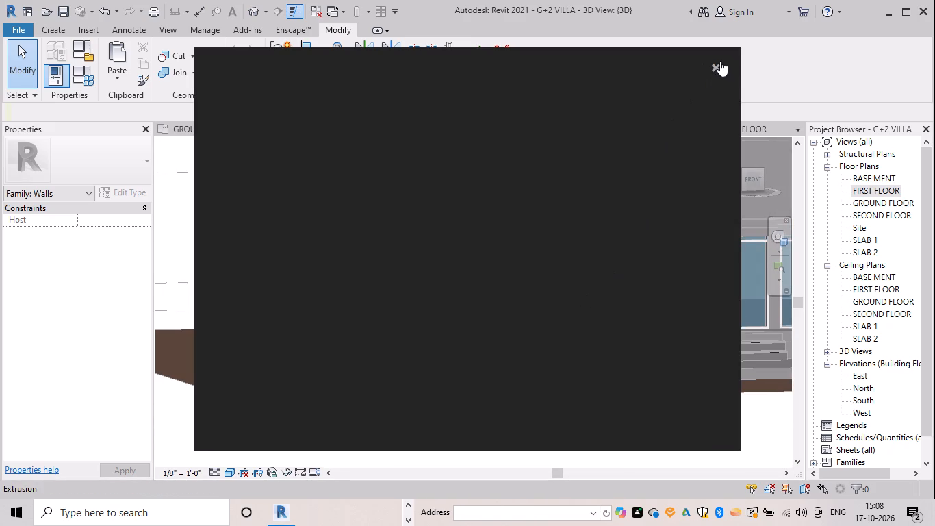
pyautogui.click(714, 62)
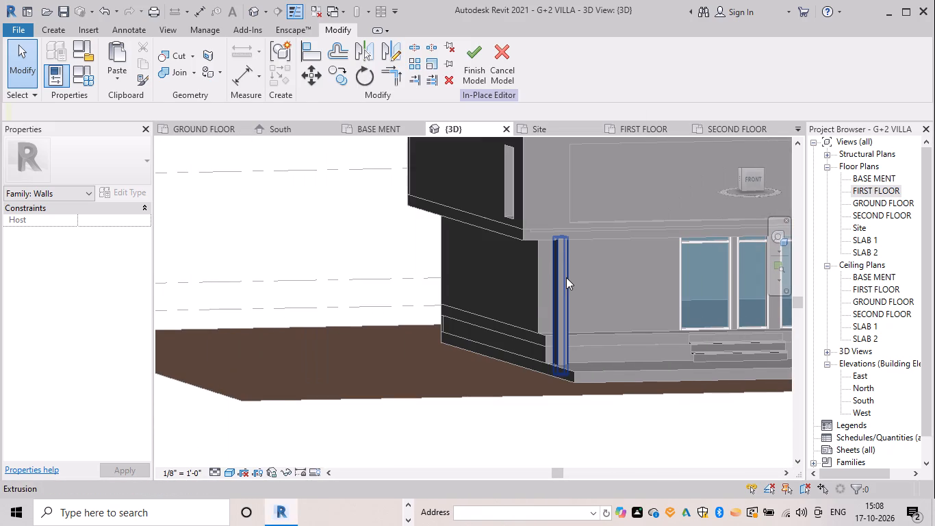
# Widen the column slightly on the side facing the ground-floor windows and finish the in-place model.
pyautogui.click(566, 277)
pyautogui.scroll(4, 580, 279)
pyautogui.keyDown('shift'); pyautogui.moveTo(584, 310); pyautogui.dragTo(577, 308, button='middle'); pyautogui.keyUp('shift')
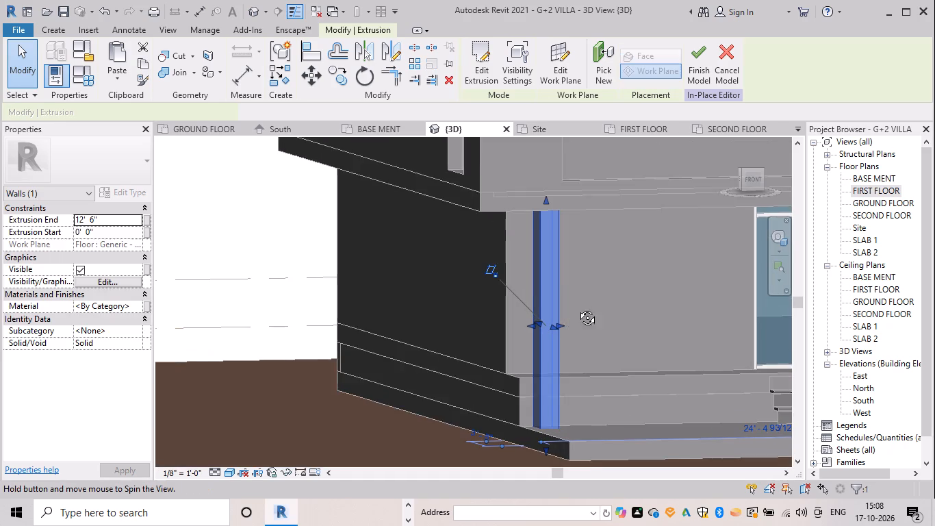
pyautogui.keyDown('shift'); pyautogui.moveTo(577, 308); pyautogui.dragTo(567, 307, button='middle'); pyautogui.keyUp('shift')
pyautogui.moveTo(563, 325); pyautogui.dragTo(569, 325)
pyautogui.scroll(-2, 504, 343)
pyautogui.keyDown('shift'); pyautogui.moveTo(485, 348); pyautogui.dragTo(586, 345, button='middle'); pyautogui.keyUp('shift')
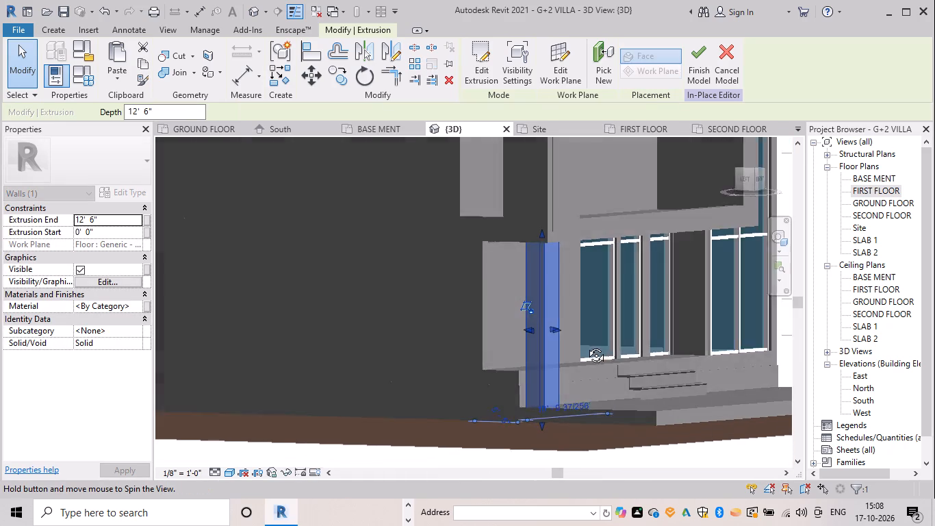
pyautogui.keyDown('shift'); pyautogui.moveTo(586, 345); pyautogui.dragTo(600, 345, button='middle'); pyautogui.keyUp('shift')
pyautogui.click(710, 62)
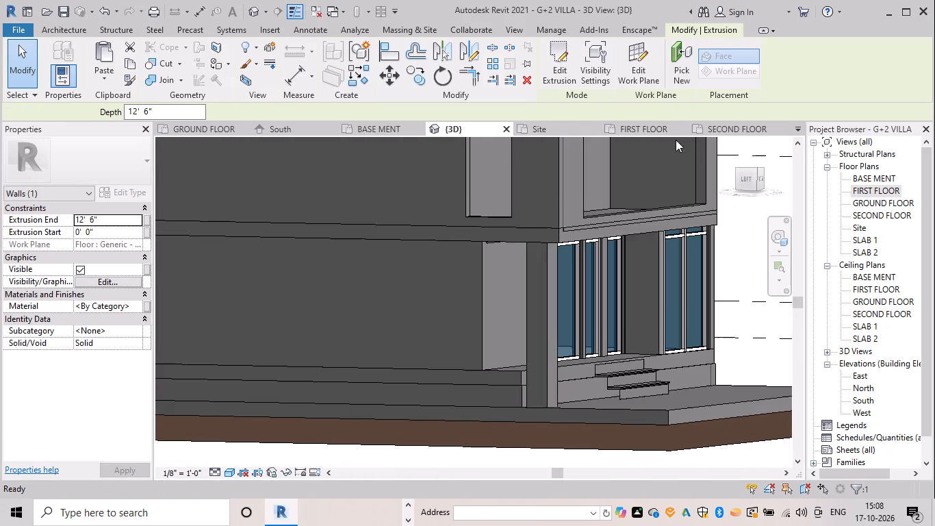
pyautogui.press('Escape')
# Delete the 2'-6" high, 9" thick wall running behind the first-floor front edge above the large opening.
pyautogui.scroll(-4, 639, 308)
pyautogui.keyDown('shift'); pyautogui.moveTo(638, 323); pyautogui.dragTo(615, 313, button='middle'); pyautogui.keyUp('shift')
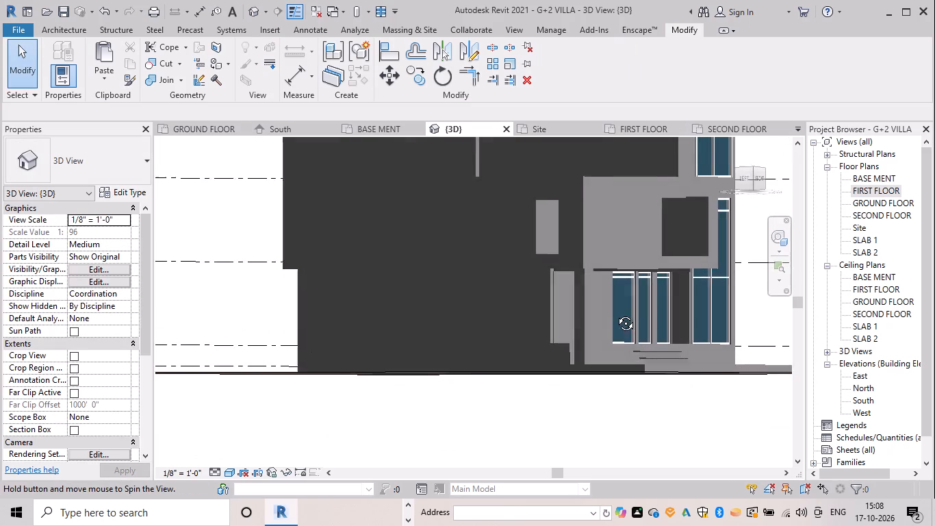
pyautogui.keyDown('shift'); pyautogui.moveTo(615, 313); pyautogui.dragTo(592, 327, button='middle'); pyautogui.keyUp('shift')
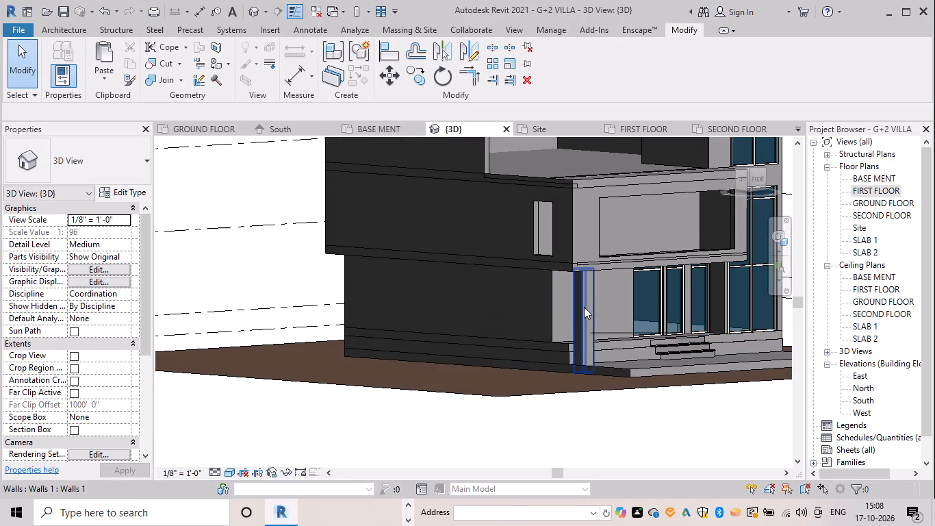
pyautogui.moveTo(487, 321); pyautogui.dragTo(409, 355, button='middle')
pyautogui.scroll(-1, 409, 355)
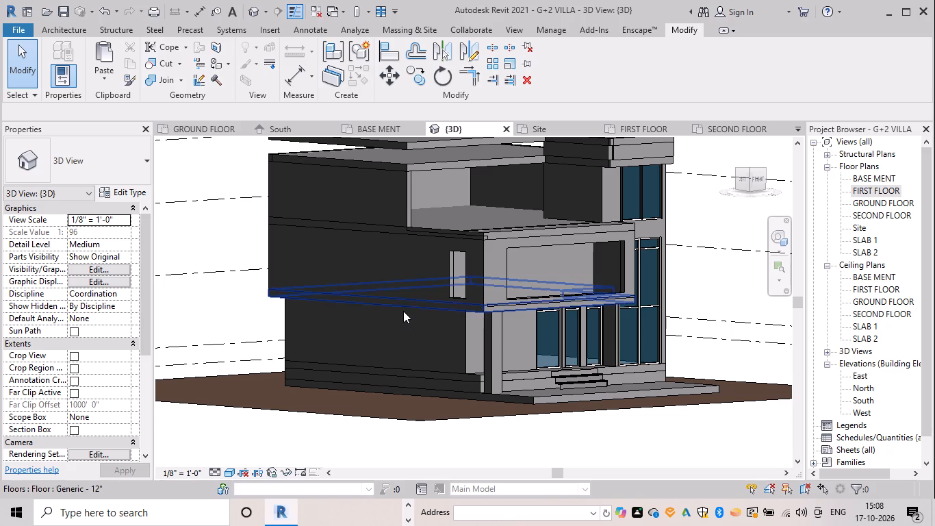
pyautogui.scroll(2, 498, 217)
pyautogui.keyDown('shift'); pyautogui.moveTo(597, 202); pyautogui.dragTo(595, 245, button='middle'); pyautogui.keyUp('shift')
pyautogui.scroll(3, 463, 227)
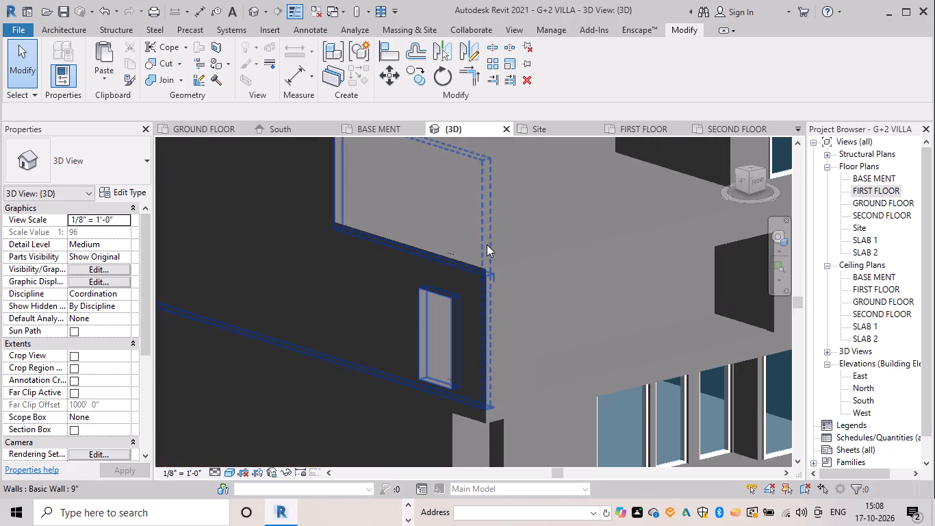
pyautogui.click(498, 240)
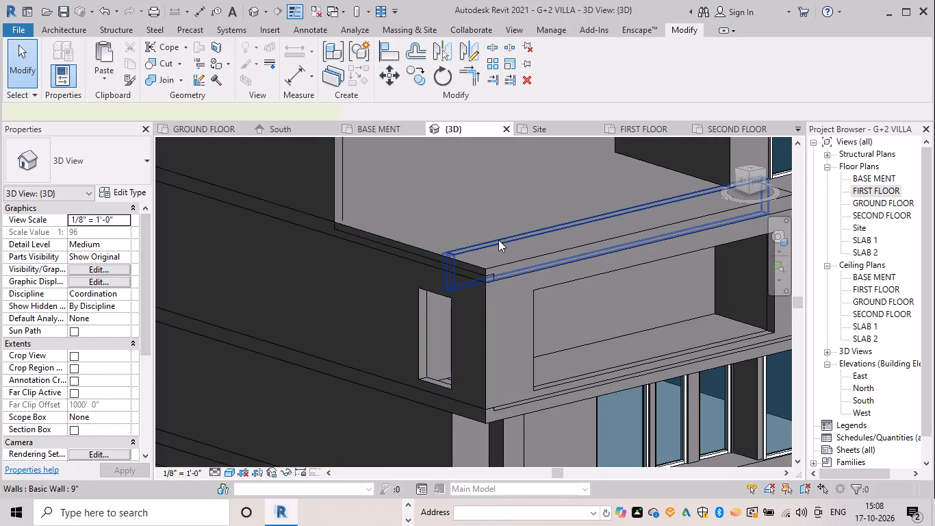
pyautogui.keyDown('shift'); pyautogui.moveTo(594, 247); pyautogui.dragTo(555, 198, button='middle'); pyautogui.keyUp('shift')
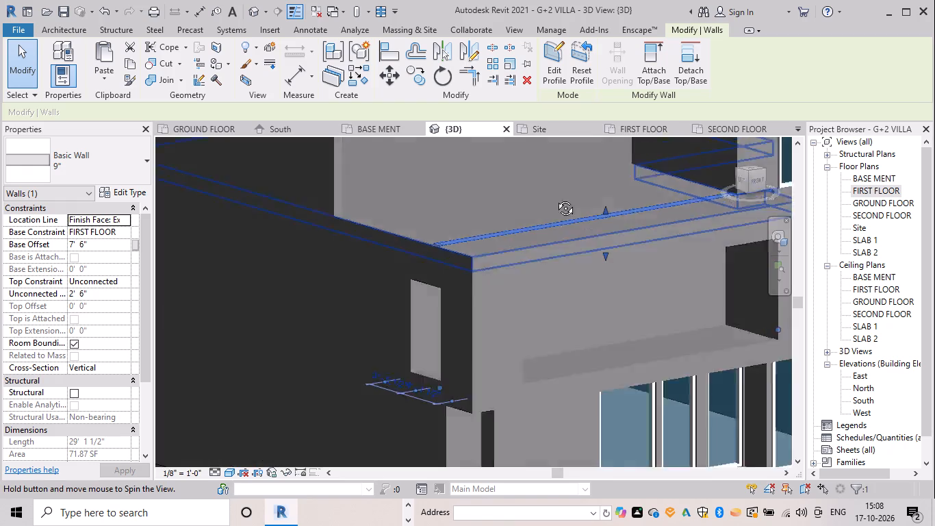
pyautogui.keyDown('shift'); pyautogui.moveTo(555, 198); pyautogui.dragTo(552, 188, button='middle'); pyautogui.keyUp('shift')
pyautogui.press('Delete')
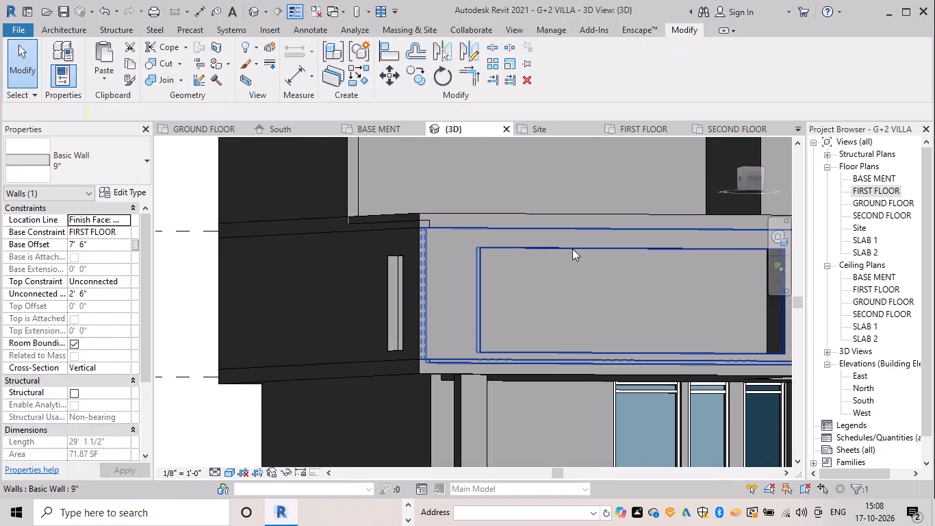
# Stretch the top of the 9" thick wall behind the large first-floor opening up to the SLAB 1 floor.
pyautogui.keyDown('shift'); pyautogui.moveTo(474, 227); pyautogui.dragTo(503, 310, button='middle'); pyautogui.keyUp('shift')
pyautogui.scroll(-2, 504, 265)
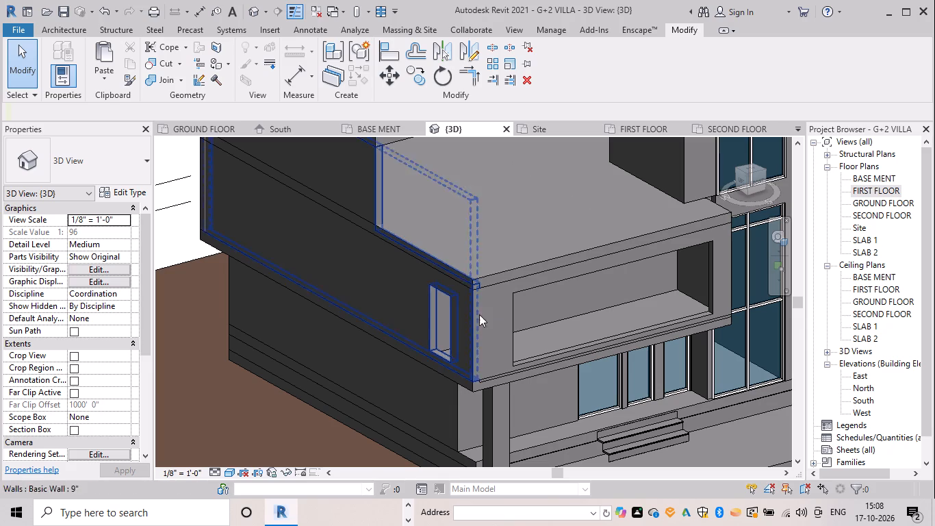
pyautogui.click(576, 312)
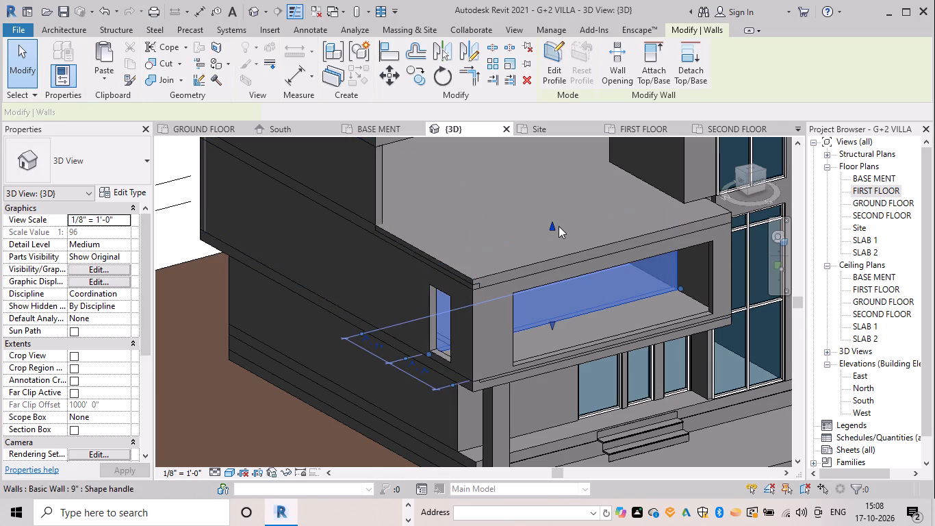
pyautogui.scroll(-4, 574, 211)
pyautogui.keyDown('shift'); pyautogui.moveTo(571, 200); pyautogui.dragTo(562, 188, button='middle'); pyautogui.keyUp('shift')
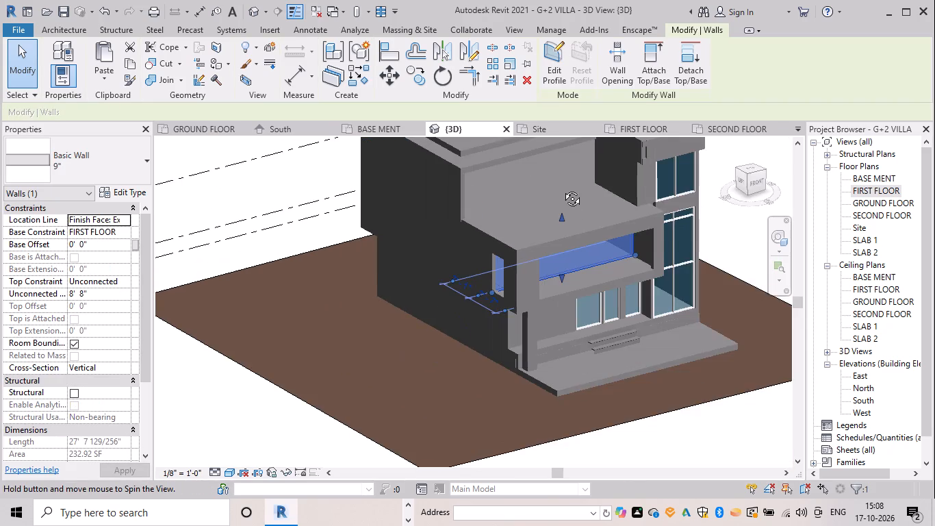
pyautogui.keyDown('shift'); pyautogui.moveTo(562, 188); pyautogui.dragTo(546, 156, button='middle'); pyautogui.keyUp('shift')
pyautogui.moveTo(561, 214); pyautogui.dragTo(546, 155)
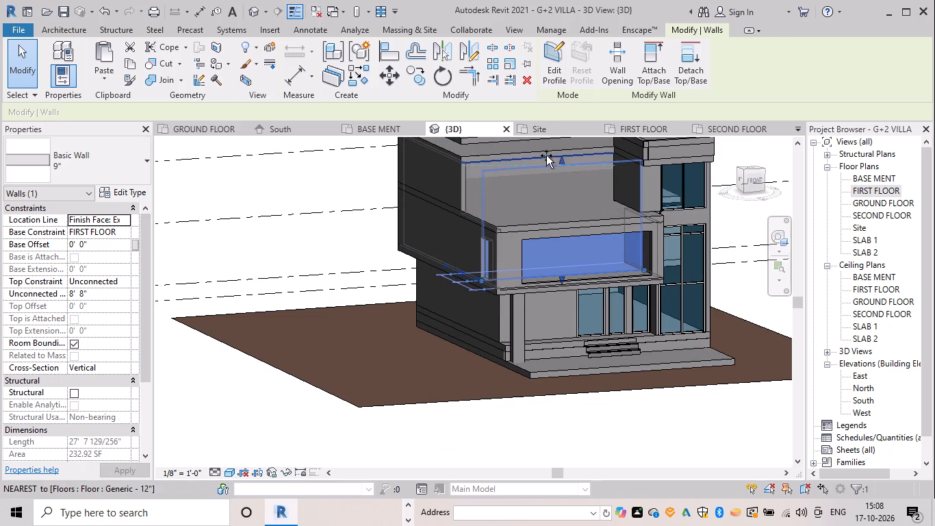
pyautogui.moveTo(546, 155); pyautogui.dragTo(546, 154)
pyautogui.press('Escape')
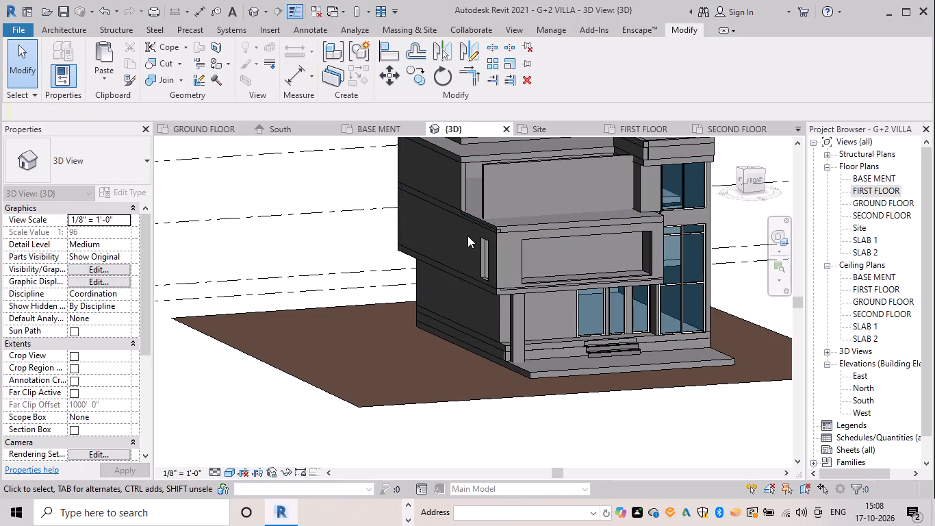
# Dismiss the pop-up notification covering the model.
pyautogui.scroll(-2, 387, 223)
pyautogui.keyDown('shift'); pyautogui.moveTo(386, 223); pyautogui.dragTo(433, 228, button='middle'); pyautogui.keyUp('shift')
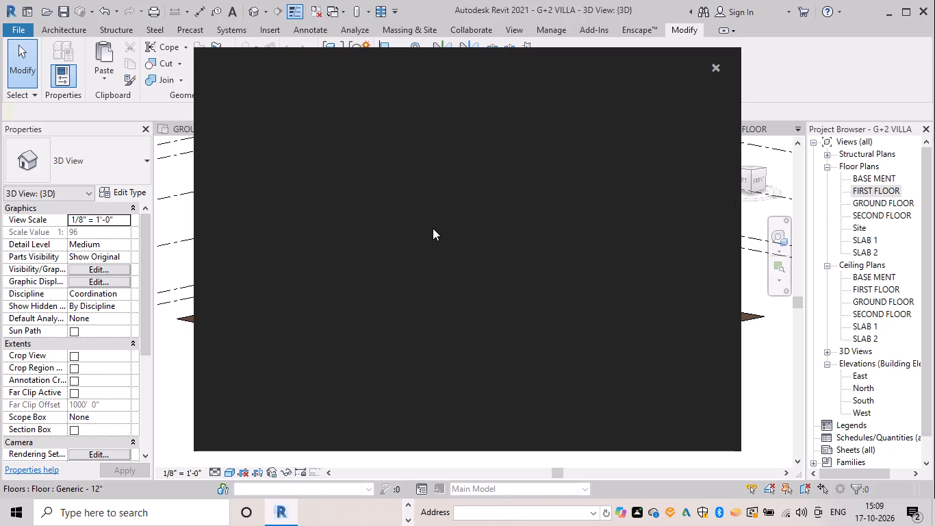
pyautogui.click(719, 63)
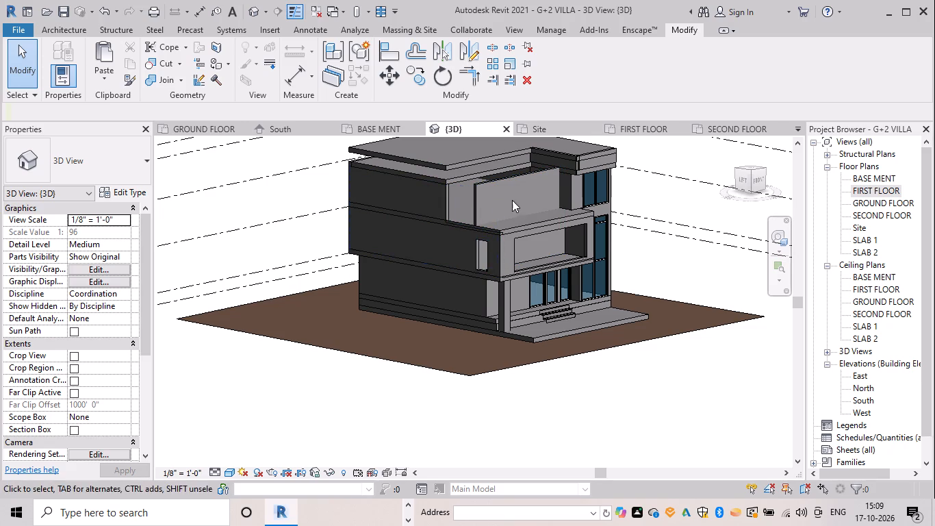
# Extend the SLAB 1 floor's recessed front boundary edge outward to about 3'-2" beyond the raised wall and finish the sketch.
pyautogui.click(483, 172)
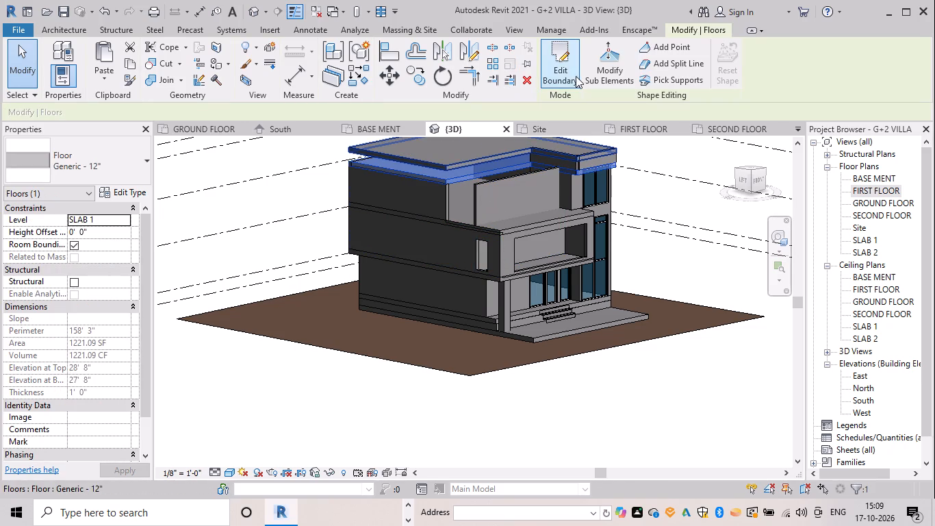
pyautogui.click(561, 78)
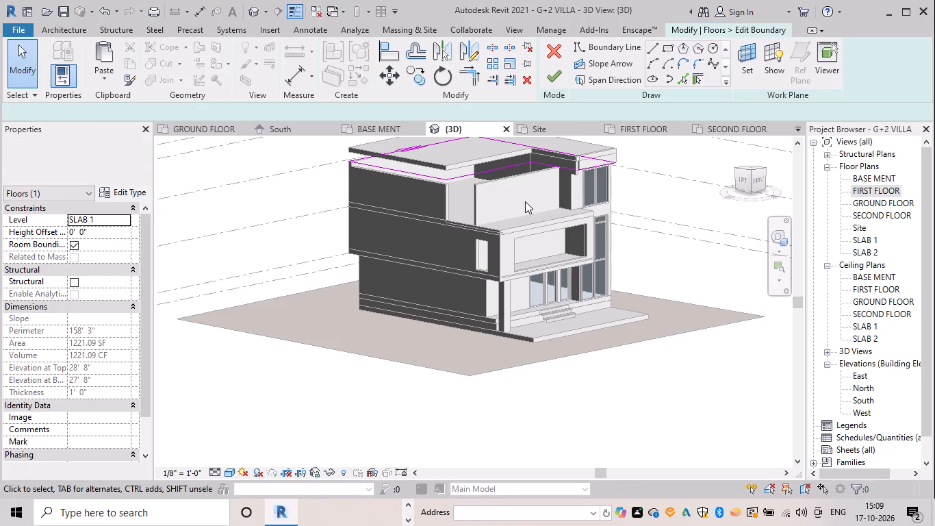
pyautogui.click(485, 168)
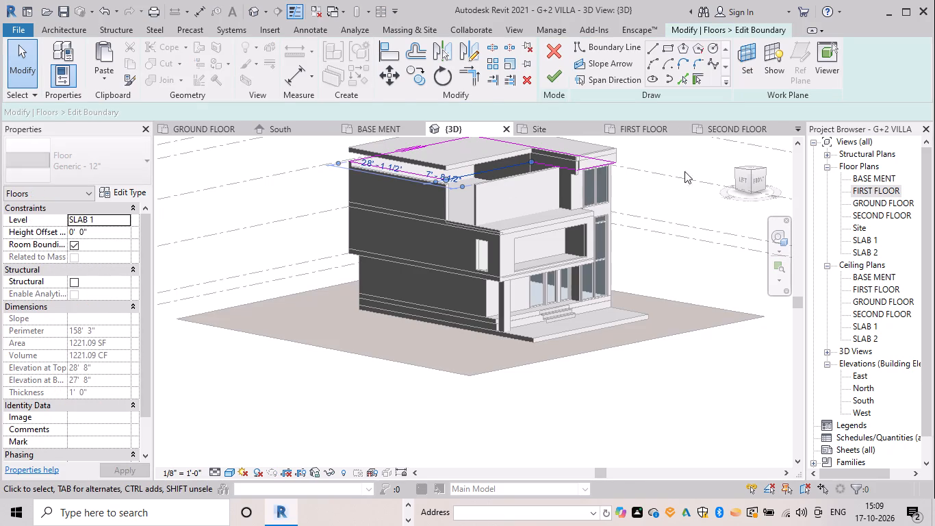
pyautogui.click(752, 168)
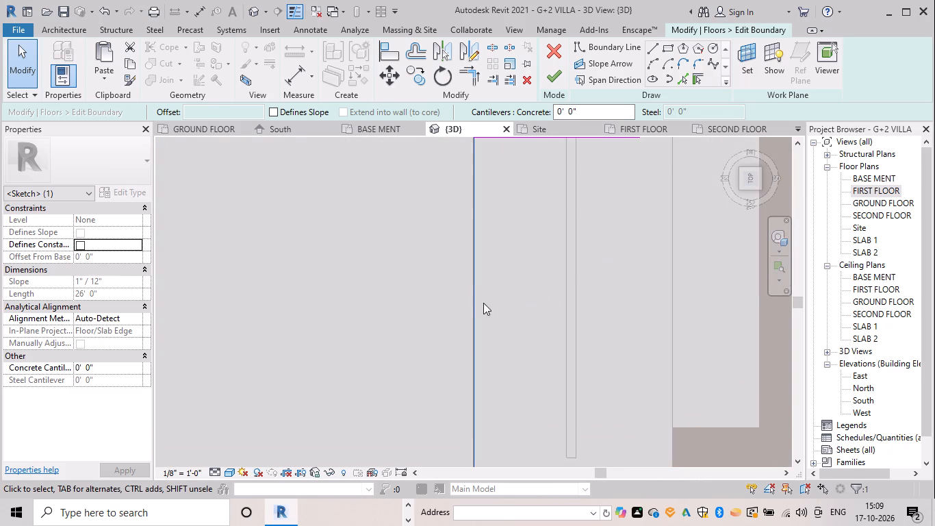
pyautogui.moveTo(470, 295); pyautogui.dragTo(610, 291)
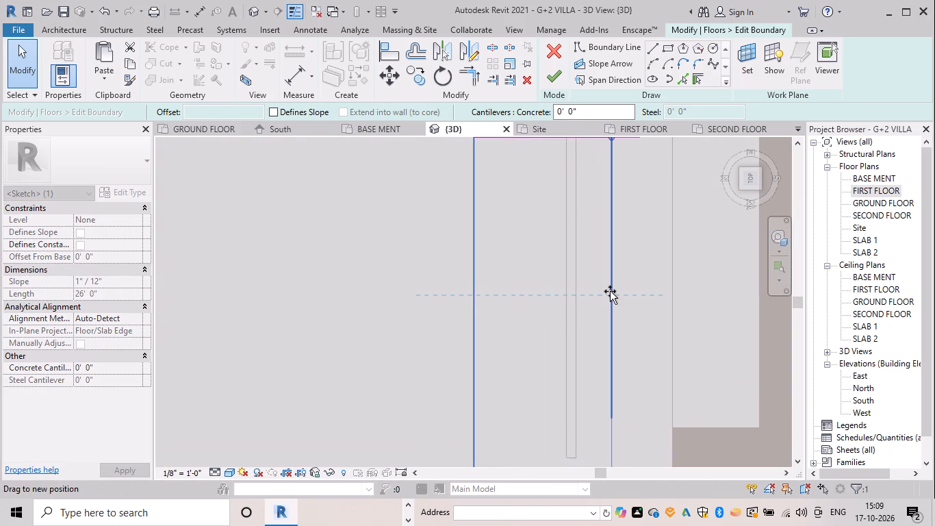
pyautogui.moveTo(610, 291); pyautogui.dragTo(611, 291)
pyautogui.scroll(-3, 639, 275)
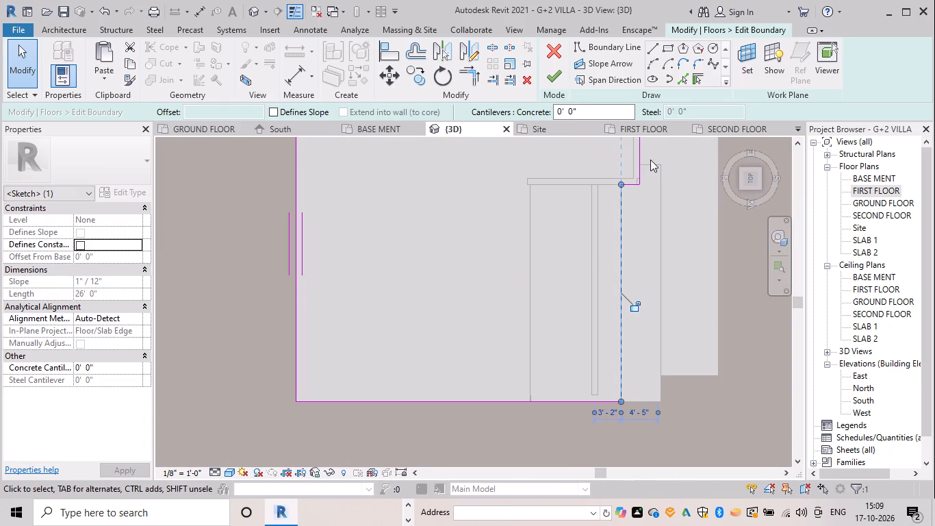
pyautogui.click(549, 77)
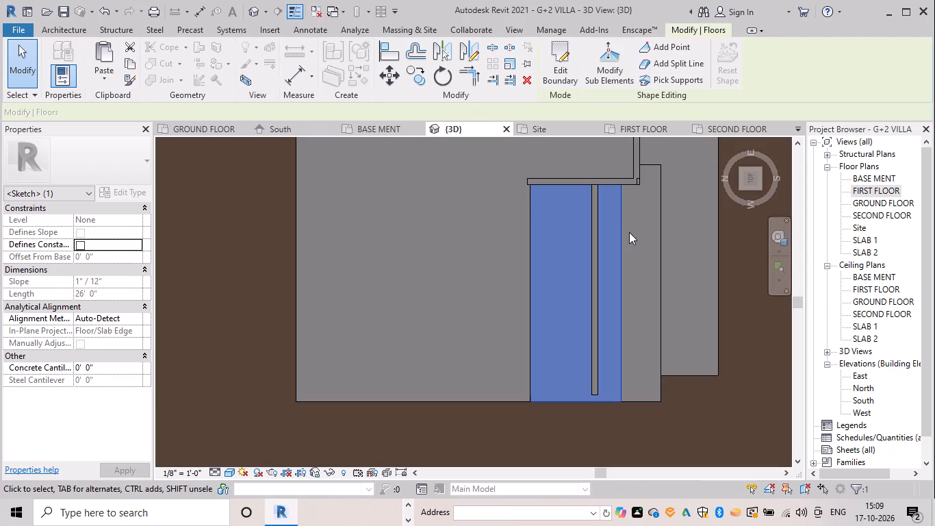
pyautogui.press('Escape')
pyautogui.scroll(-2, 670, 262)
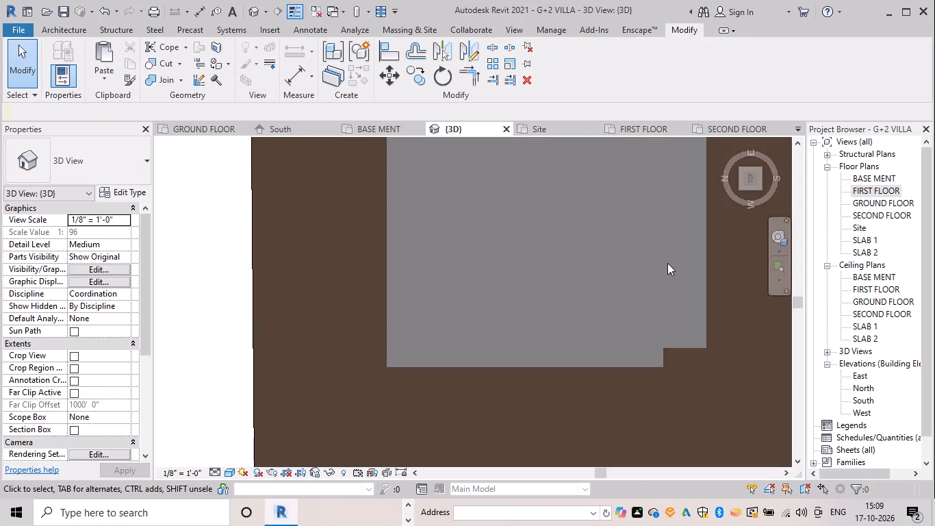
# Pull the SLAB 1 floor's front boundary edge back toward the raised wall, to 6'-3" from the first-floor front edge, and finish the sketch.
pyautogui.keyDown('shift'); pyautogui.moveTo(655, 275); pyautogui.dragTo(561, 134, button='middle'); pyautogui.keyUp('shift')
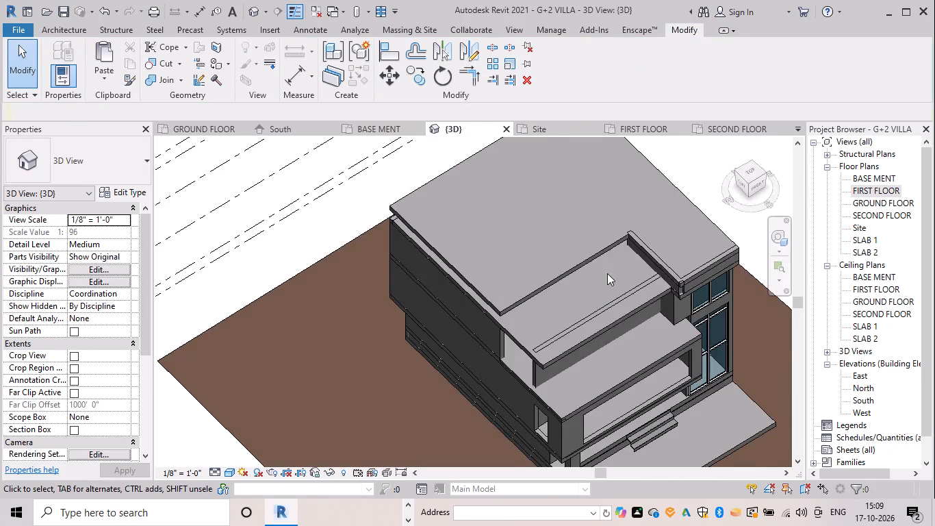
pyautogui.keyDown('shift'); pyautogui.moveTo(599, 269); pyautogui.dragTo(645, 139, button='middle'); pyautogui.keyUp('shift')
pyautogui.keyDown('shift'); pyautogui.moveTo(661, 284); pyautogui.dragTo(643, 238, button='middle'); pyautogui.keyUp('shift')
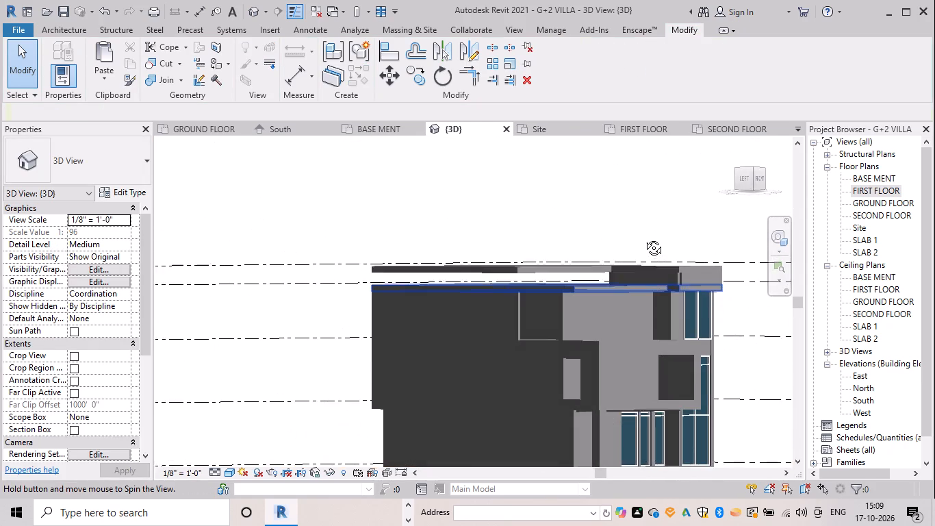
pyautogui.keyDown('shift'); pyautogui.moveTo(643, 238); pyautogui.dragTo(641, 236, button='middle'); pyautogui.keyUp('shift')
pyautogui.scroll(3, 597, 294)
pyautogui.keyDown('shift'); pyautogui.moveTo(583, 283); pyautogui.dragTo(553, 246, button='middle'); pyautogui.keyUp('shift')
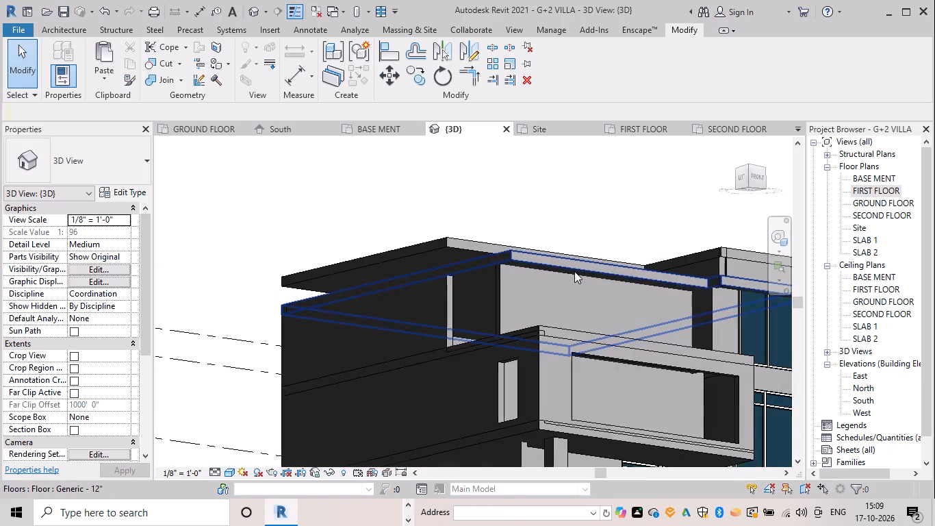
pyautogui.scroll(3, 576, 273)
pyautogui.click(578, 272)
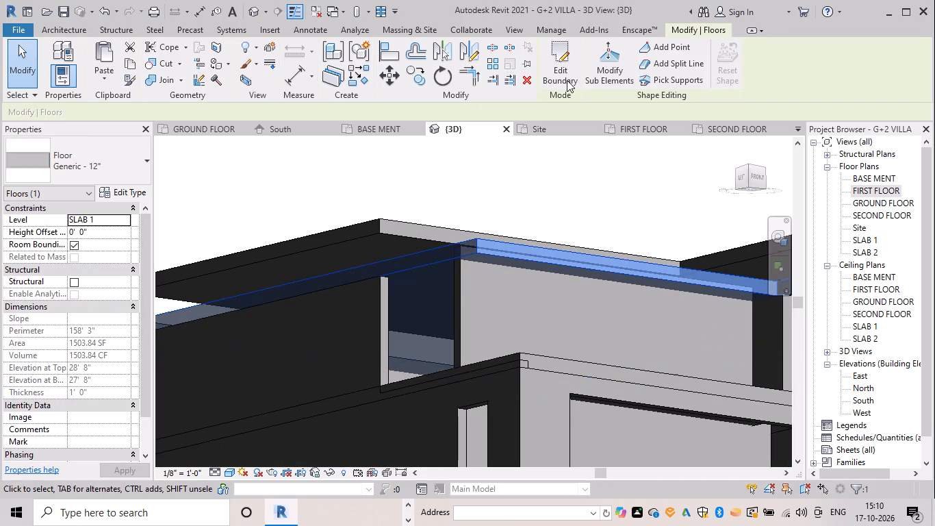
pyautogui.click(565, 76)
pyautogui.click(605, 259)
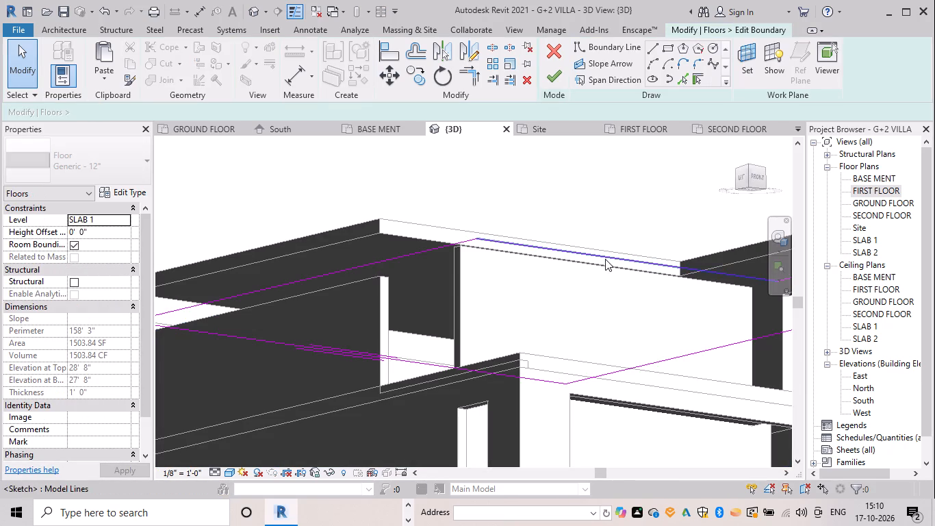
pyautogui.click(594, 271)
pyautogui.press('Left')
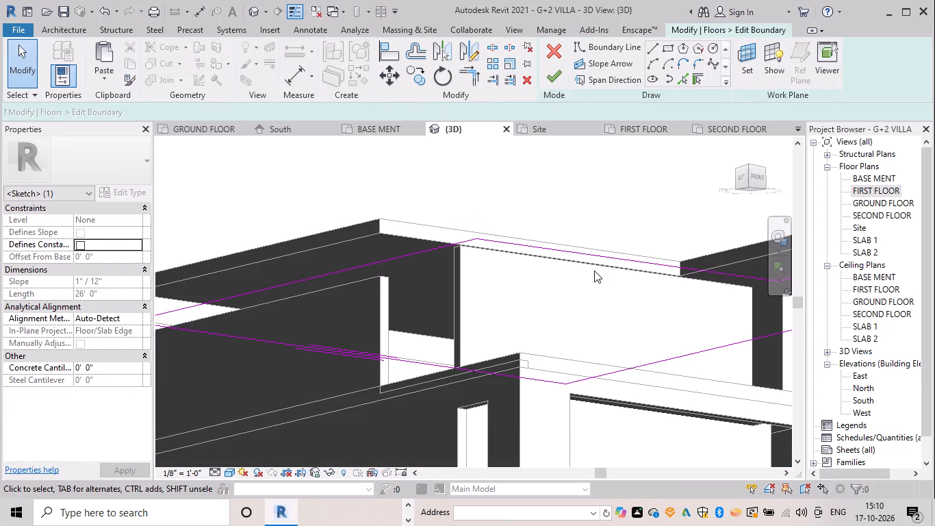
pyautogui.press('Left')
pyautogui.click(589, 257)
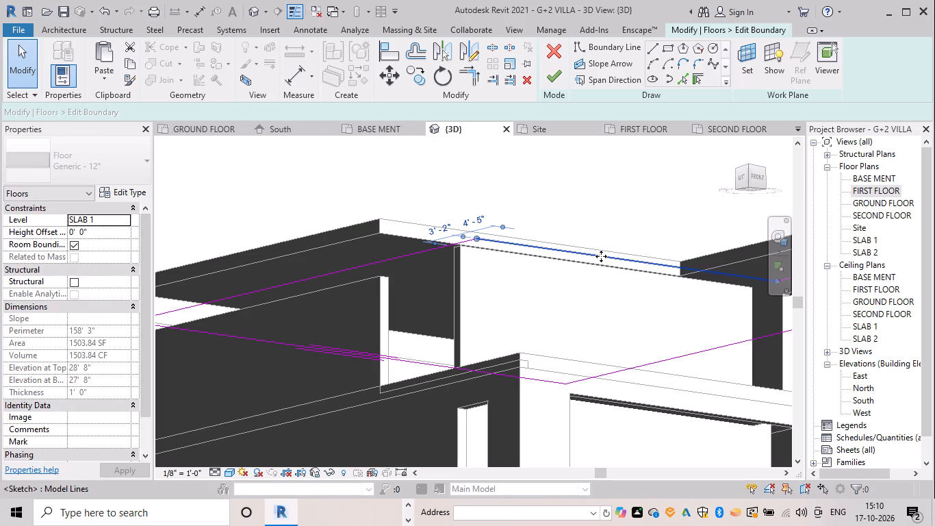
pyautogui.keyDown('shift'); pyautogui.moveTo(601, 256); pyautogui.dragTo(698, 453, button='middle'); pyautogui.keyUp('shift')
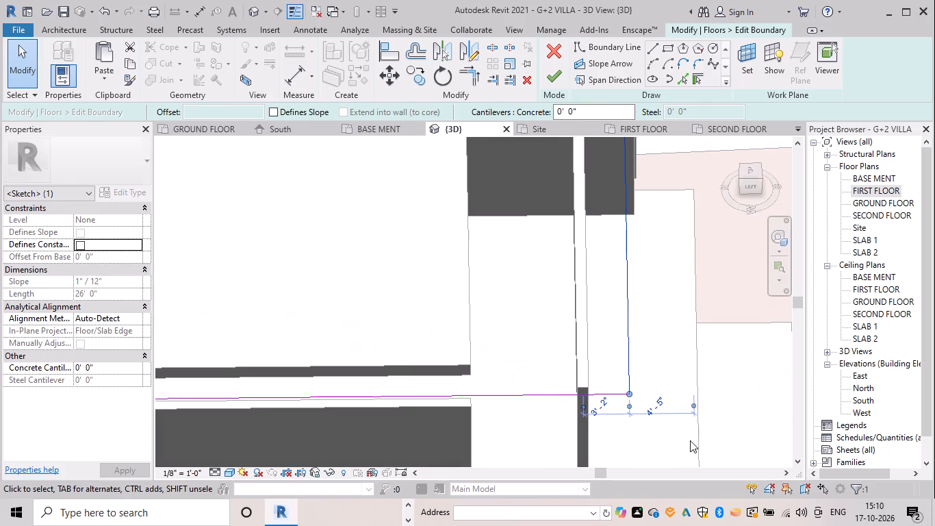
pyautogui.press('Left')
pyautogui.press('Left')
pyautogui.press('Left')
pyautogui.press('Left')
pyautogui.press('Left')
pyautogui.press('Left')
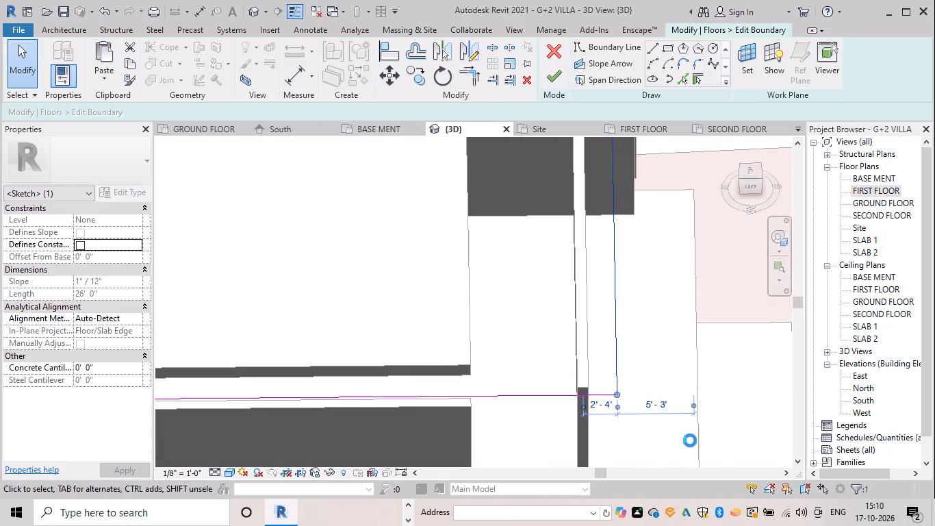
pyautogui.press('Left')
pyautogui.press('Left')
pyautogui.press('Left')
pyautogui.press('Left')
pyautogui.press('Left')
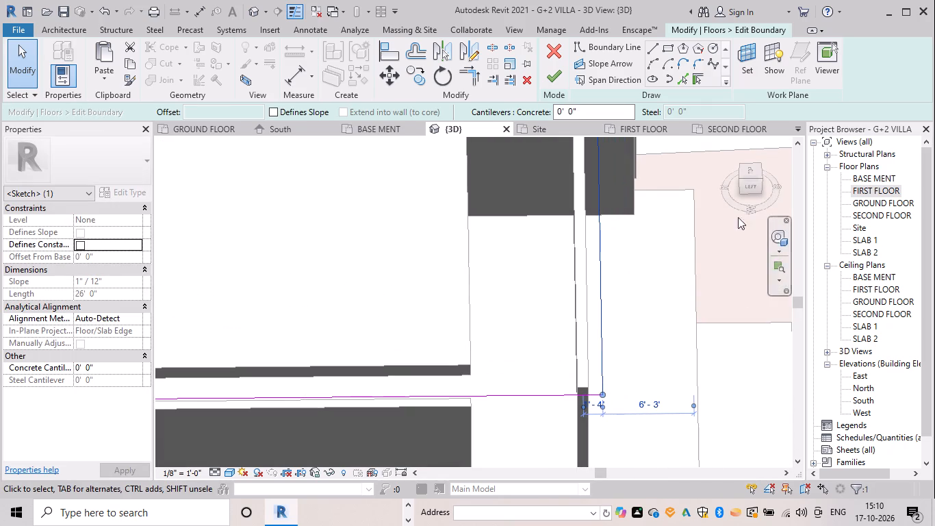
pyautogui.click(552, 79)
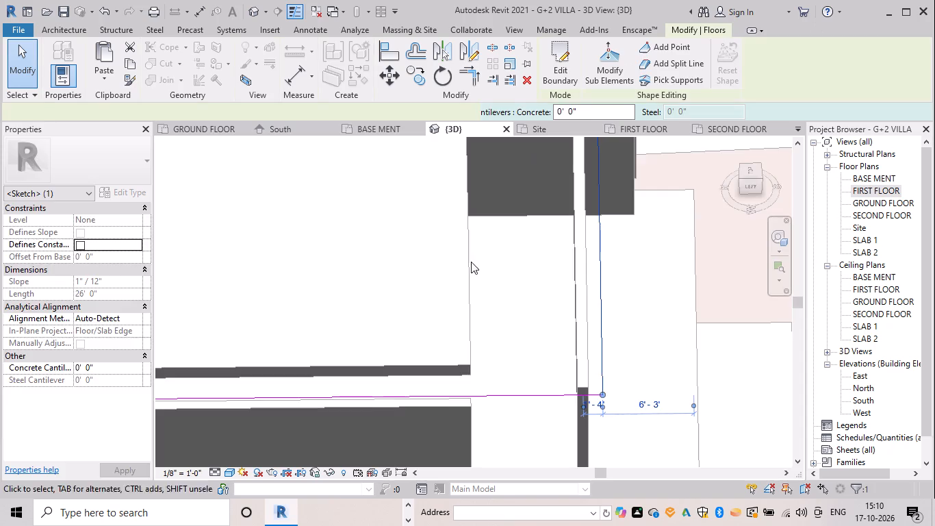
# Extend the SLAB 2 floor's recessed front boundary edge onto the raised wall, about 2 1/2" past its centreline, and finish the sketch.
pyautogui.click(468, 266)
pyautogui.click(556, 69)
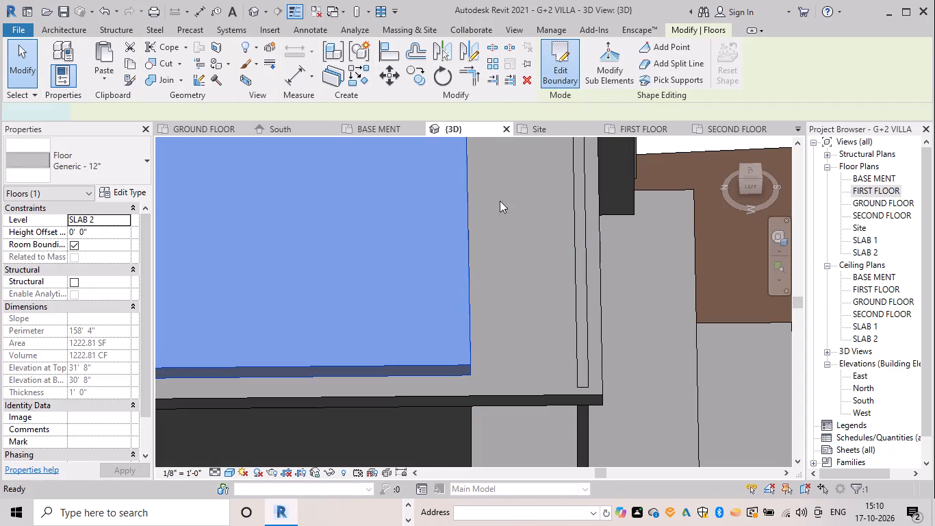
pyautogui.click(466, 233)
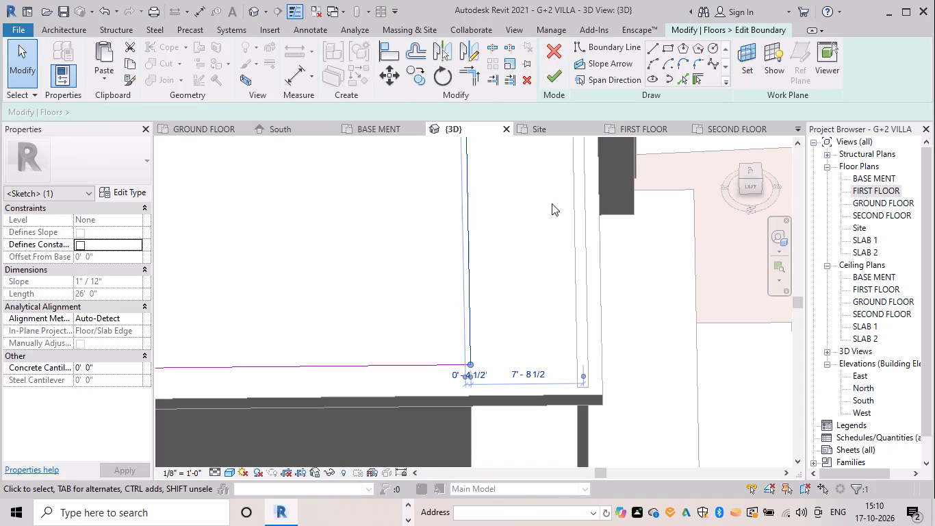
pyautogui.moveTo(466, 235); pyautogui.dragTo(580, 268)
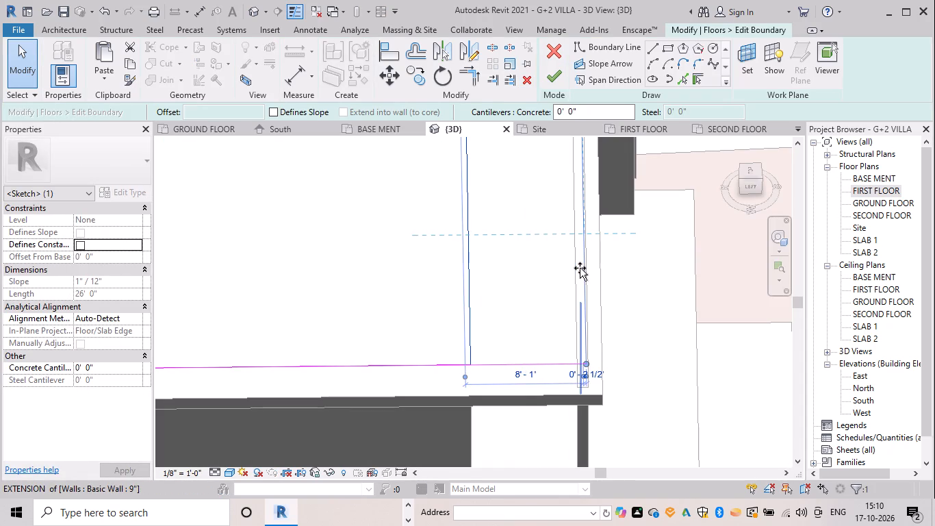
pyautogui.moveTo(580, 268); pyautogui.dragTo(585, 266)
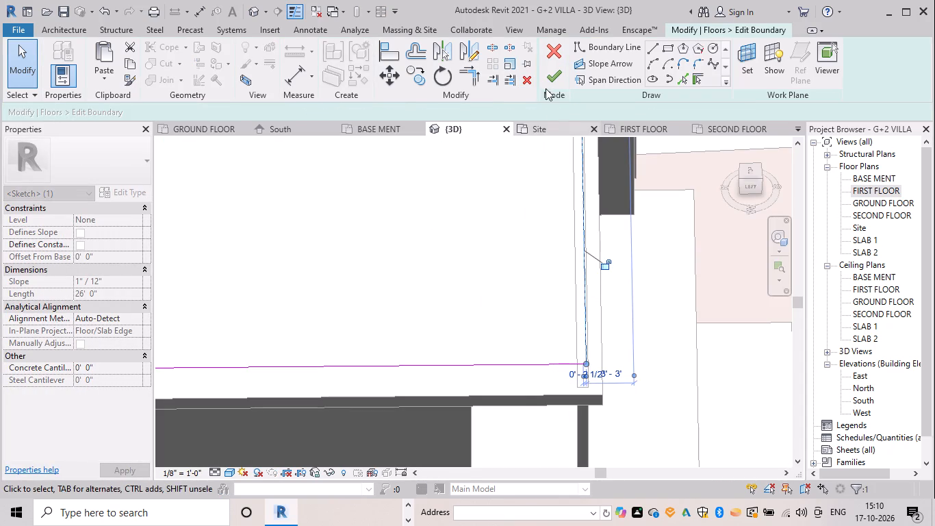
pyautogui.click(545, 77)
pyautogui.press('Escape')
# Examine the extended roof slabs and the raised wall from the villa's front and left sides.
pyautogui.scroll(-2, 646, 288)
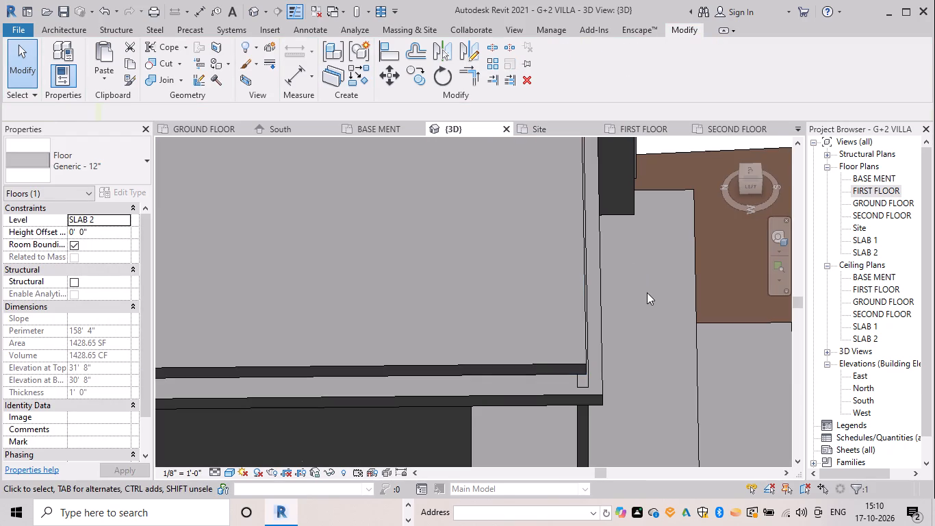
pyautogui.keyDown('shift'); pyautogui.moveTo(658, 351); pyautogui.dragTo(606, 290, button='middle'); pyautogui.keyUp('shift')
pyautogui.keyDown('shift'); pyautogui.moveTo(593, 300); pyautogui.dragTo(542, 228, button='middle'); pyautogui.keyUp('shift')
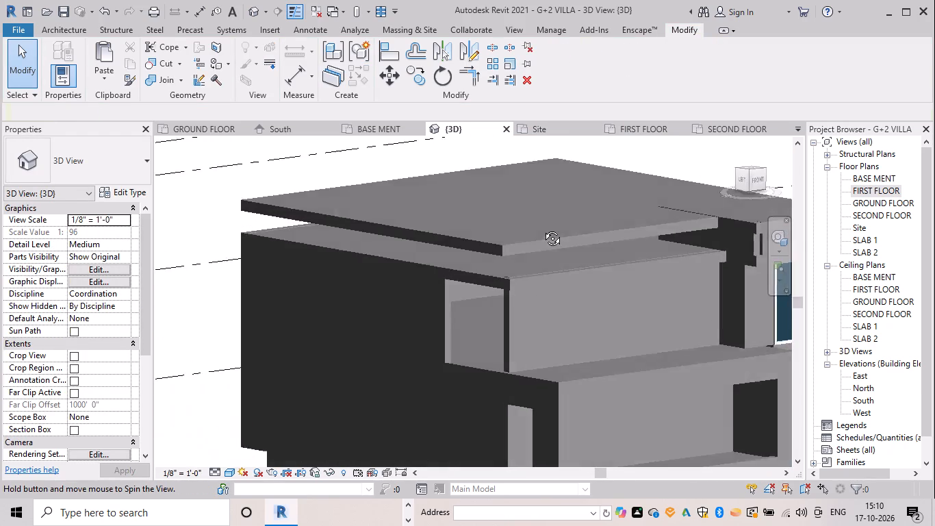
pyautogui.keyDown('shift'); pyautogui.moveTo(542, 228); pyautogui.dragTo(541, 228, button='middle'); pyautogui.keyUp('shift')
pyautogui.scroll(-2, 700, 274)
pyautogui.keyDown('shift'); pyautogui.moveTo(705, 285); pyautogui.dragTo(637, 279, button='middle'); pyautogui.keyUp('shift')
pyautogui.scroll(-2, 672, 284)
pyautogui.keyDown('shift'); pyautogui.moveTo(670, 288); pyautogui.dragTo(745, 283, button='middle'); pyautogui.keyUp('shift')
pyautogui.keyDown('shift'); pyautogui.moveTo(686, 298); pyautogui.dragTo(711, 301, button='middle'); pyautogui.keyUp('shift')
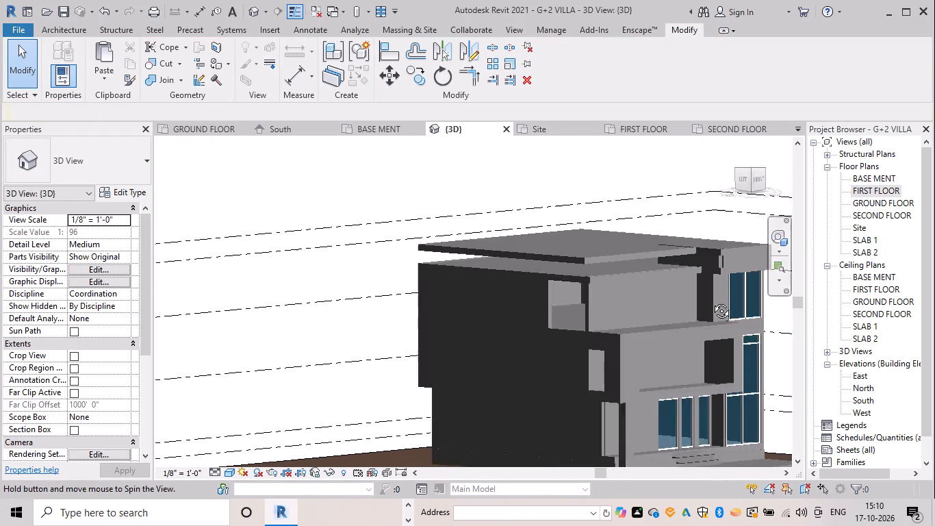
pyautogui.keyDown('shift'); pyautogui.moveTo(711, 301); pyautogui.dragTo(716, 300, button='middle'); pyautogui.keyUp('shift')
pyautogui.moveTo(658, 268); pyautogui.dragTo(589, 207, button='middle')
pyautogui.keyDown('shift'); pyautogui.moveTo(626, 217); pyautogui.dragTo(641, 212, button='middle'); pyautogui.keyUp('shift')
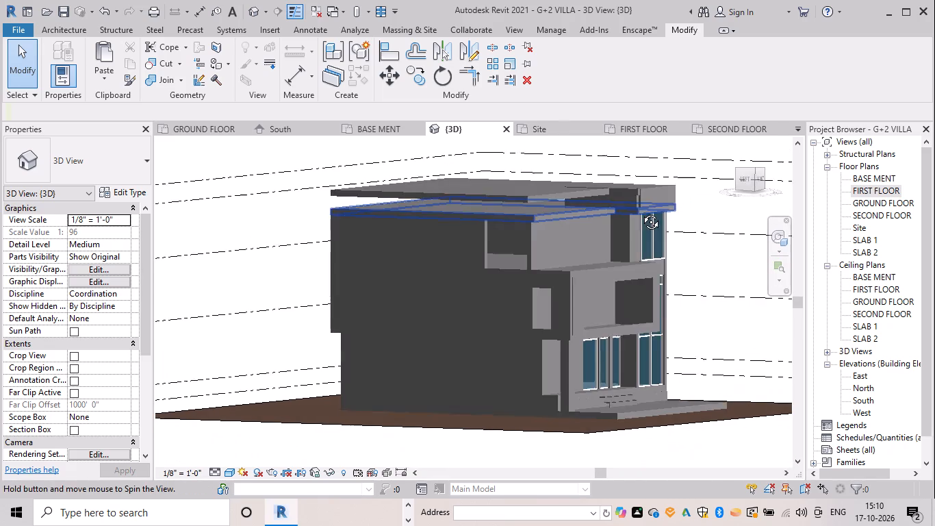
pyautogui.keyDown('shift'); pyautogui.moveTo(641, 212); pyautogui.dragTo(648, 212, button='middle'); pyautogui.keyUp('shift')
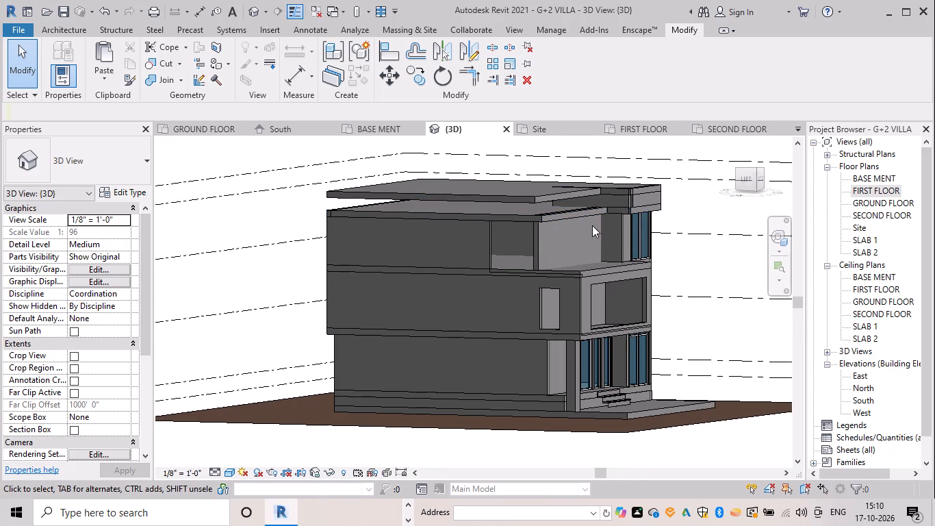
# Lower the top of the 9" wall behind the front openings into the SLAB 1 floor, to an unconnected height of about 18'-0".
pyautogui.keyDown('shift'); pyautogui.moveTo(572, 245); pyautogui.dragTo(674, 245, button='middle'); pyautogui.keyUp('shift')
pyautogui.keyDown('shift'); pyautogui.moveTo(648, 260); pyautogui.dragTo(474, 254, button='middle'); pyautogui.keyUp('shift')
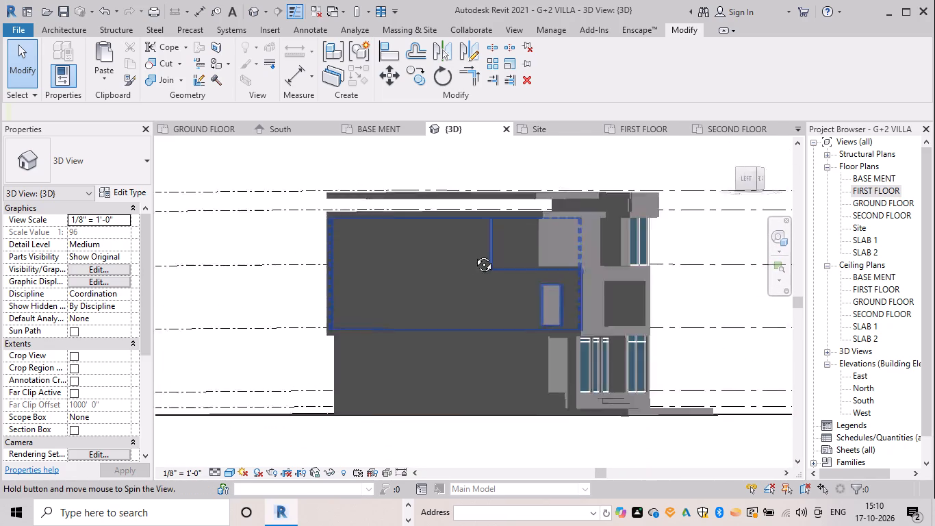
pyautogui.keyDown('shift'); pyautogui.moveTo(474, 254); pyautogui.dragTo(459, 258, button='middle'); pyautogui.keyUp('shift')
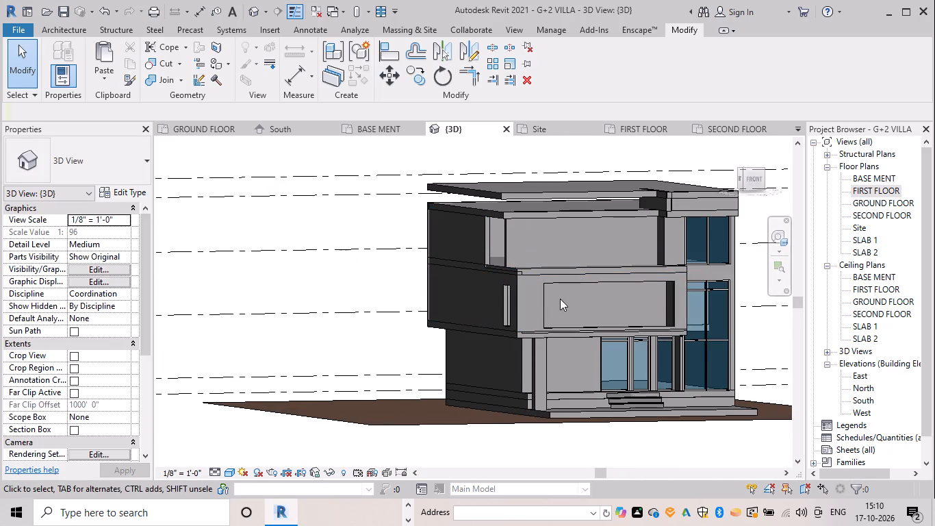
pyautogui.keyDown('shift'); pyautogui.moveTo(592, 201); pyautogui.dragTo(615, 315, button='middle'); pyautogui.keyUp('shift')
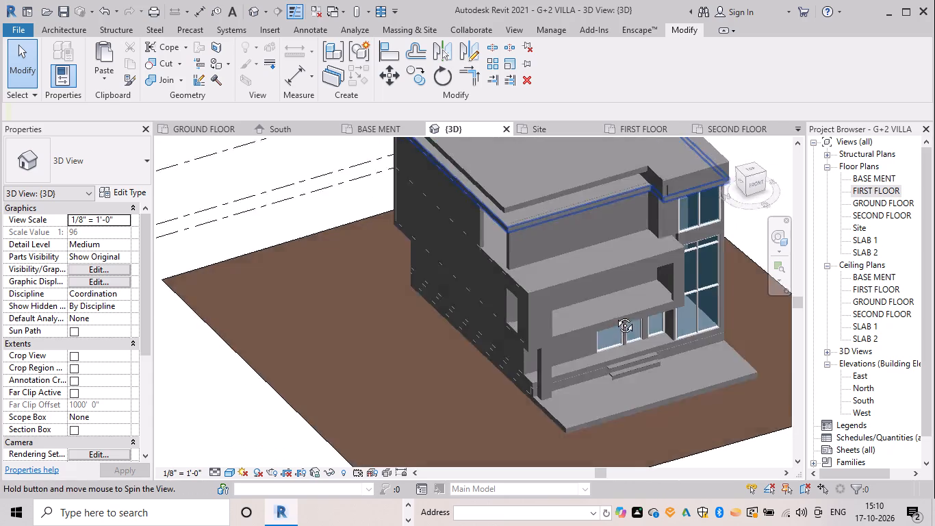
pyautogui.keyDown('shift'); pyautogui.moveTo(615, 315); pyautogui.dragTo(634, 408, button='middle'); pyautogui.keyUp('shift')
pyautogui.scroll(10, 566, 203)
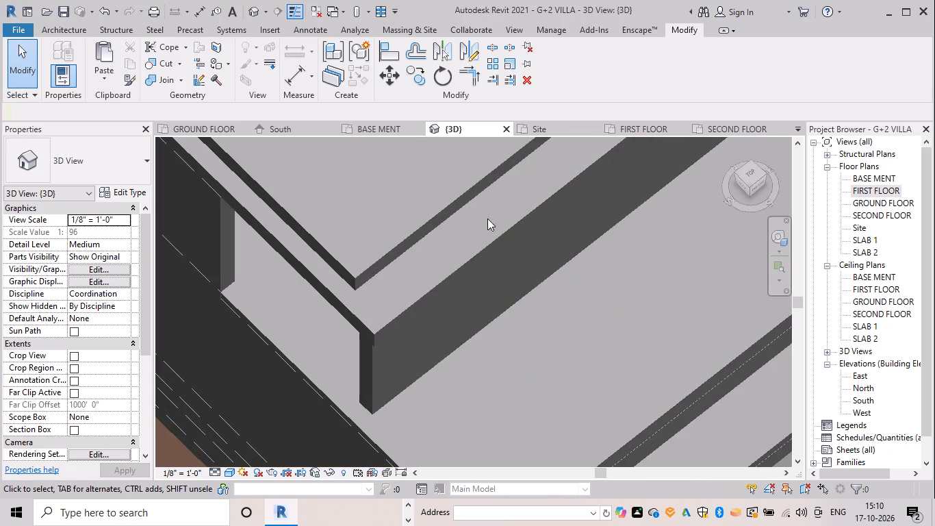
pyautogui.moveTo(450, 227); pyautogui.dragTo(449, 234)
pyautogui.scroll(-5, 533, 239)
pyautogui.scroll(-6, 609, 284)
pyautogui.keyDown('shift'); pyautogui.moveTo(615, 275); pyautogui.dragTo(589, 260, button='middle'); pyautogui.keyUp('shift')
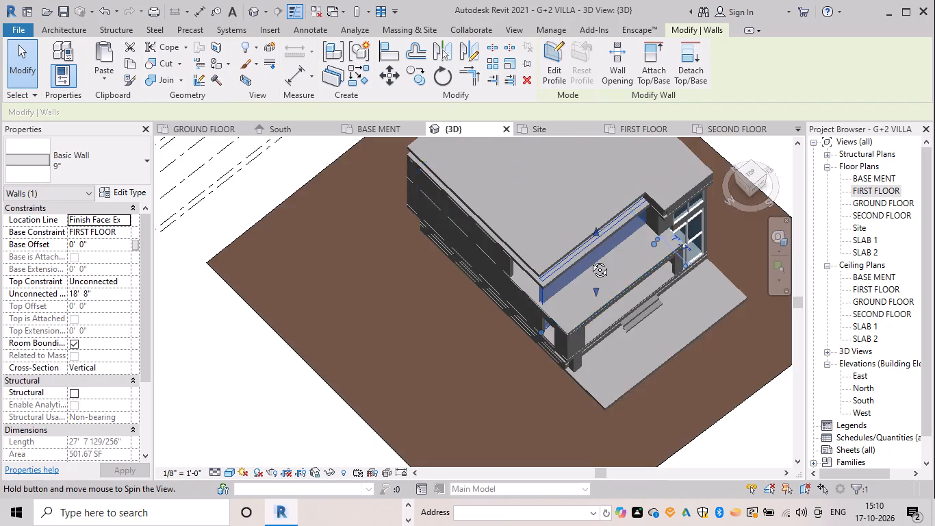
pyautogui.keyDown('shift'); pyautogui.moveTo(589, 260); pyautogui.dragTo(550, 127, button='middle'); pyautogui.keyUp('shift')
pyautogui.keyDown('shift'); pyautogui.moveTo(580, 248); pyautogui.dragTo(572, 210, button='middle'); pyautogui.keyUp('shift')
pyautogui.scroll(3, 587, 210)
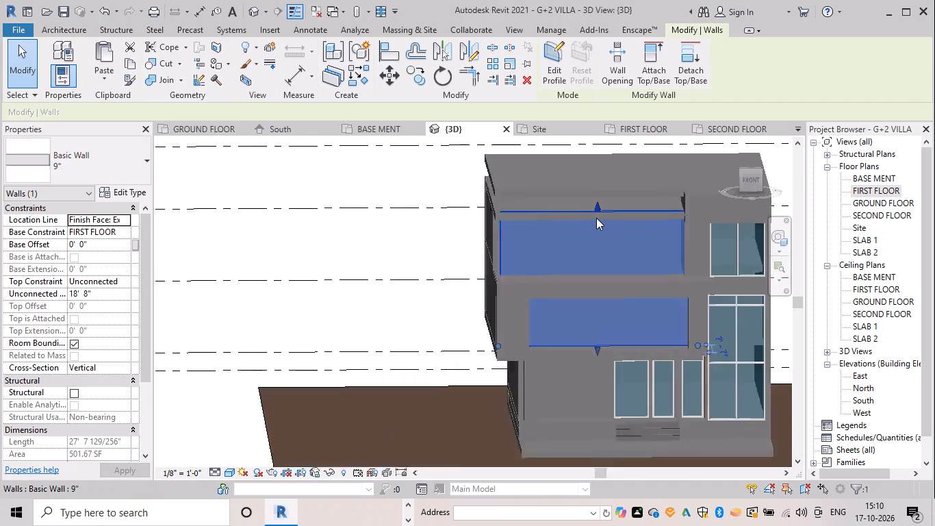
pyautogui.scroll(6, 596, 218)
pyautogui.moveTo(602, 191); pyautogui.dragTo(602, 201)
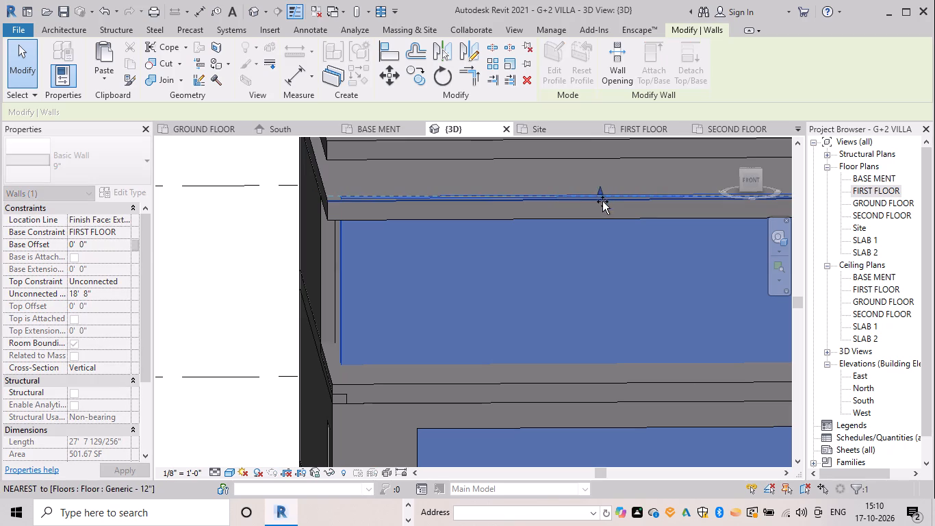
pyautogui.moveTo(602, 201); pyautogui.dragTo(604, 209)
pyautogui.press('Escape')
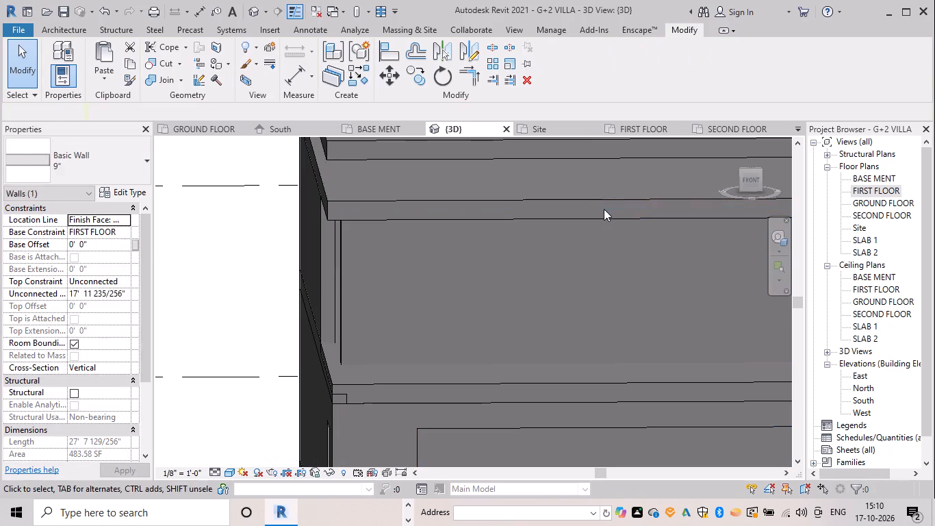
# Edit the SLAB 2 floor boundary and shift its recessed front edge outward toward the front edge of the slab below.
pyautogui.scroll(-3, 548, 218)
pyautogui.keyDown('shift'); pyautogui.moveTo(530, 238); pyautogui.dragTo(571, 332, button='middle'); pyautogui.keyUp('shift')
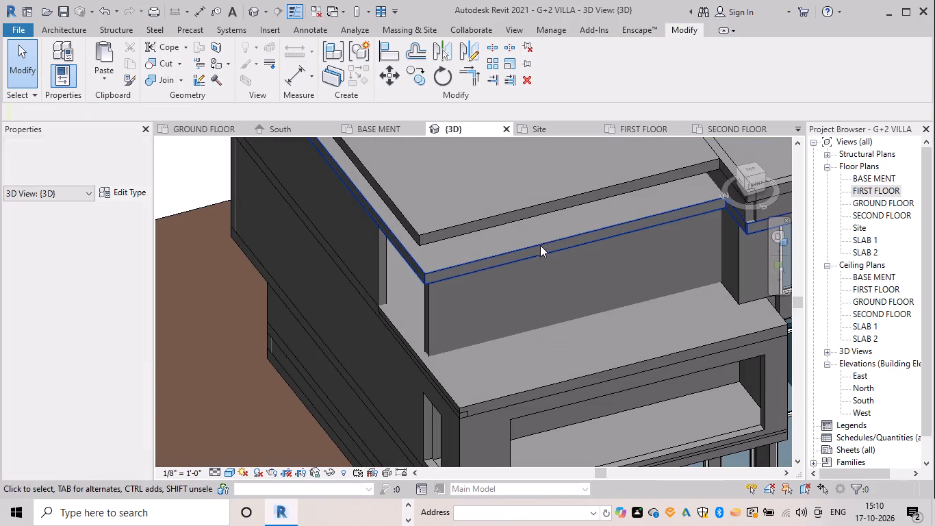
pyautogui.click(538, 214)
pyautogui.click(552, 79)
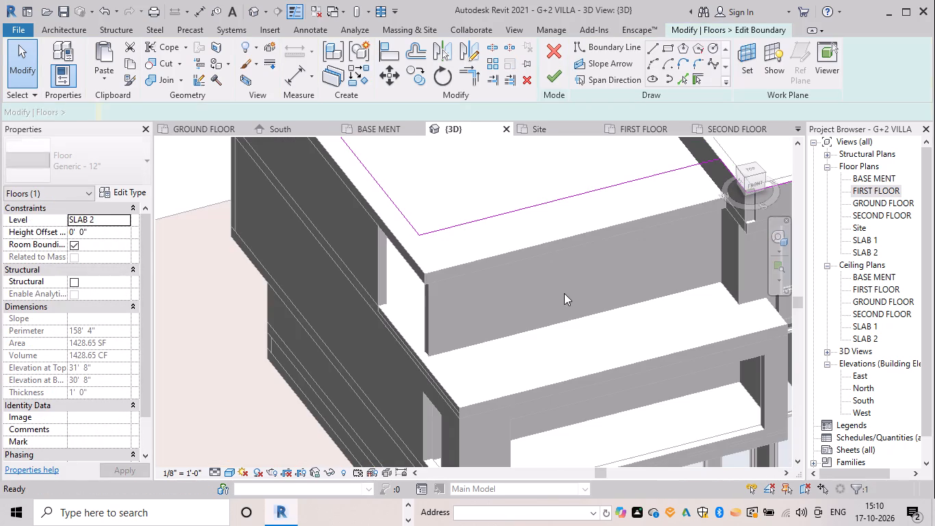
pyautogui.keyDown('shift'); pyautogui.moveTo(571, 288); pyautogui.dragTo(648, 425, button='middle'); pyautogui.keyUp('shift')
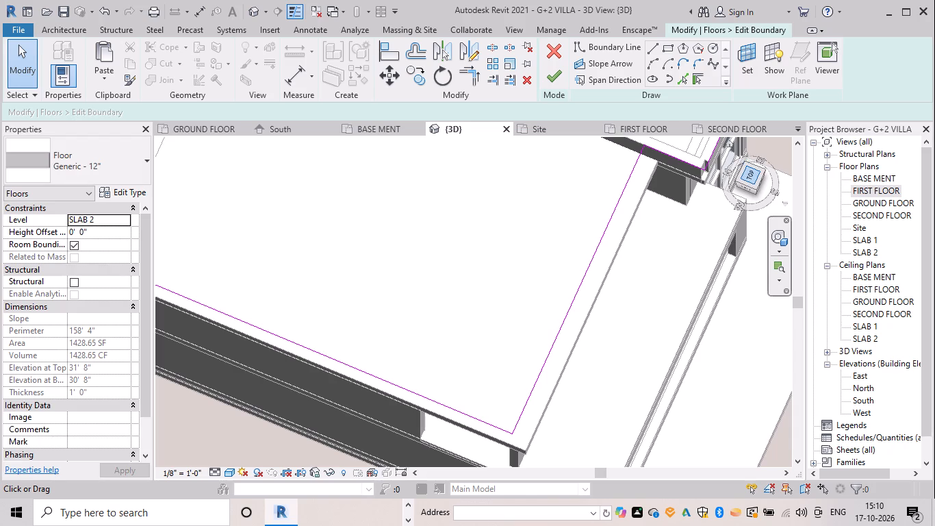
pyautogui.click(751, 171)
pyautogui.scroll(9, 508, 327)
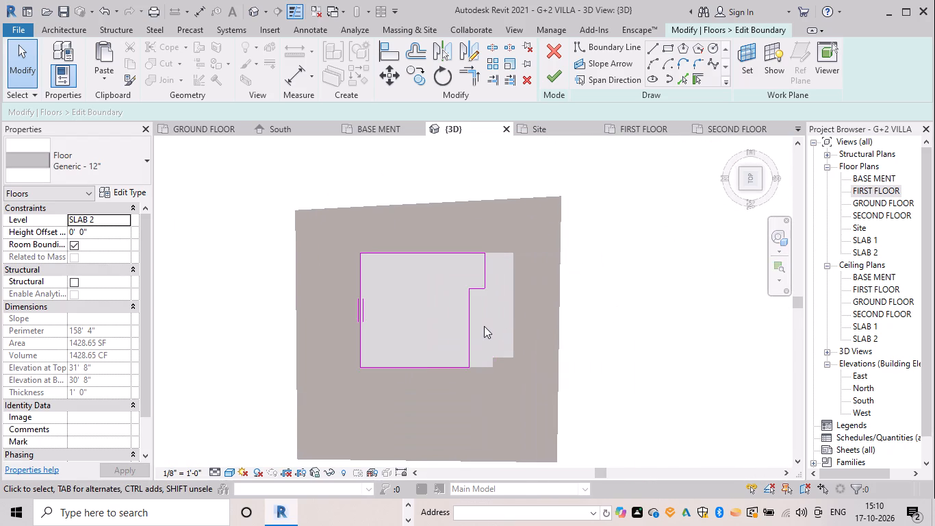
pyautogui.scroll(7, 484, 326)
pyautogui.click(448, 321)
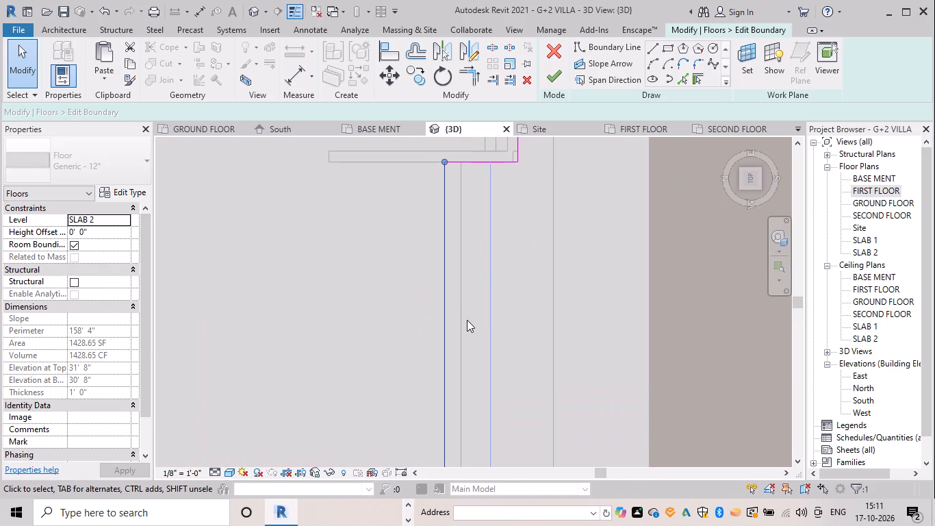
pyautogui.press('Right')
pyautogui.press('Right')
pyautogui.press('Right')
pyautogui.press('Right')
pyautogui.doubleClick(467, 320)
pyautogui.press('Right')
pyautogui.moveTo(467, 320); pyautogui.dragTo(474, 314)
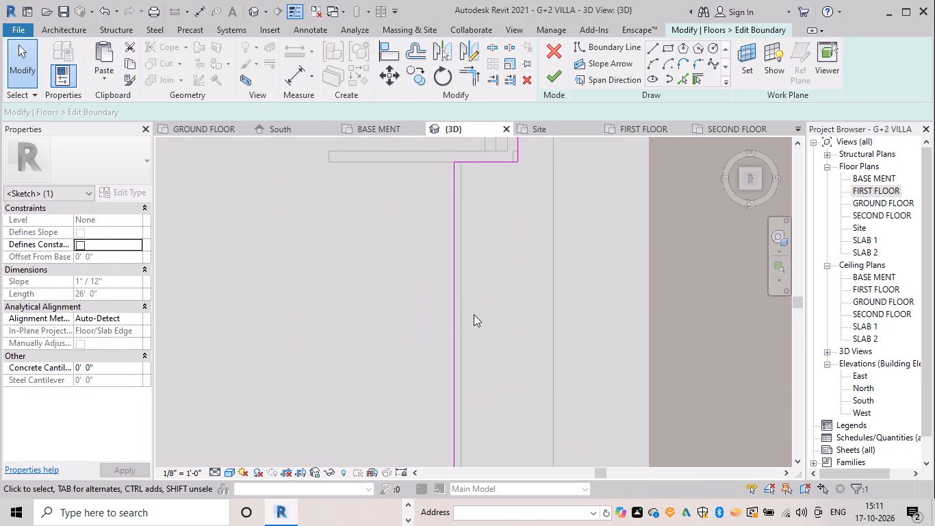
pyautogui.press('Right')
pyautogui.moveTo(479, 310); pyautogui.dragTo(469, 310)
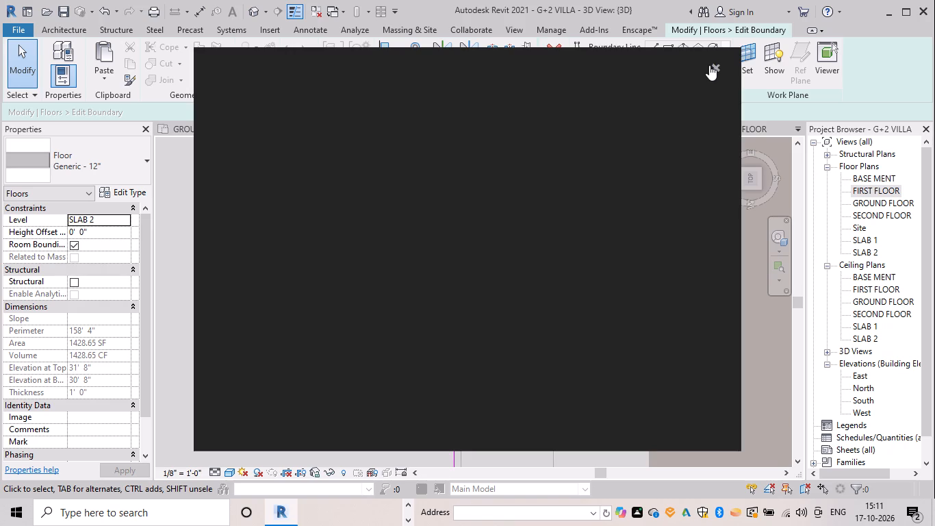
# Dismiss the pop-up notification window covering the sketch.
pyautogui.click(719, 55)
pyautogui.click(717, 65)
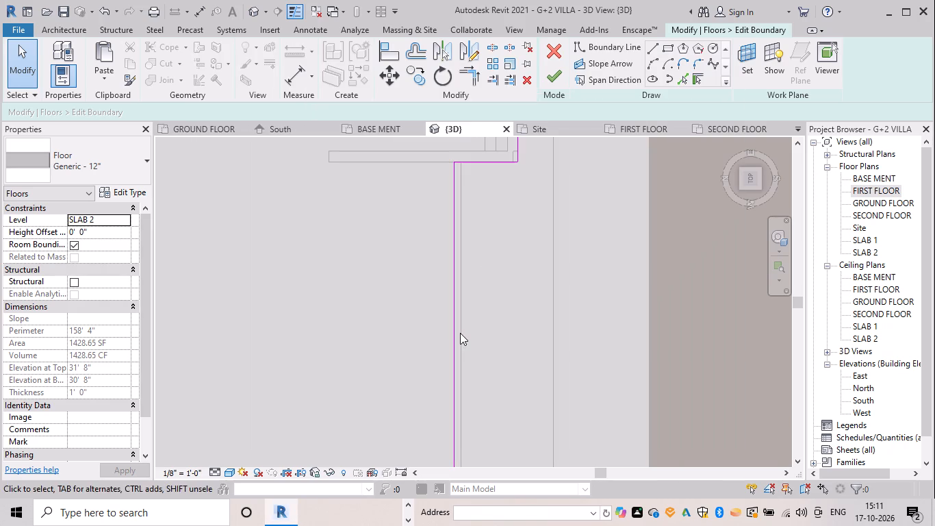
# Move the SLAB 2 floor's recessed front boundary edge outward, flush with the SLAB 1 floor's front edge, and finish the sketch.
pyautogui.click(452, 337)
pyautogui.press('Right')
pyautogui.press('Right')
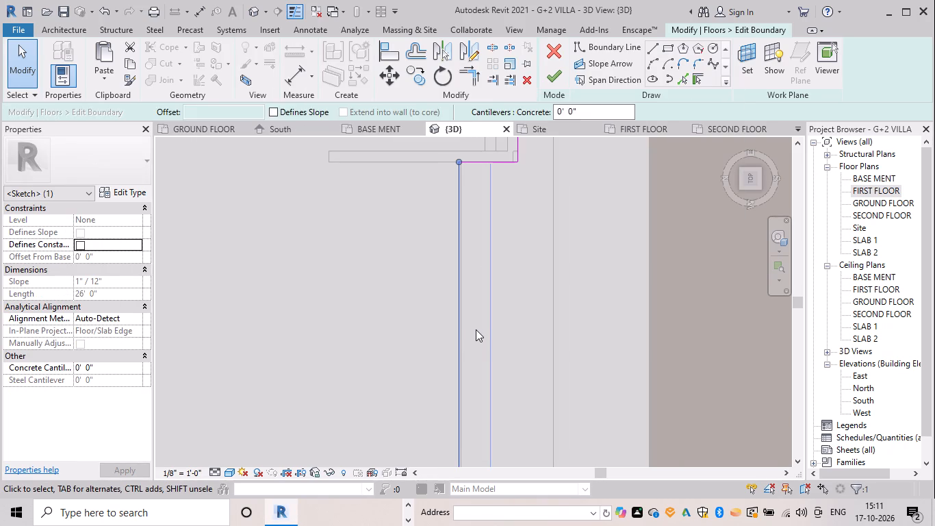
pyautogui.press('Right')
pyautogui.click(554, 84)
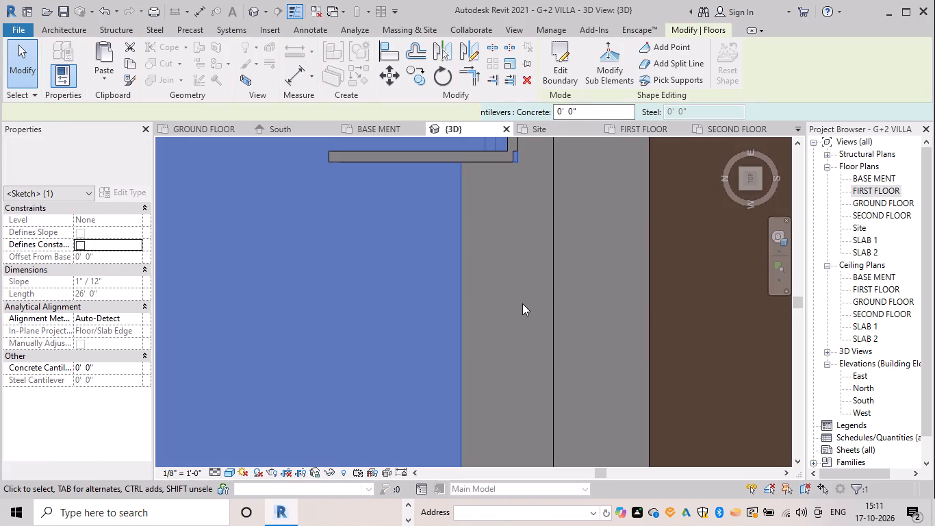
pyautogui.press('Escape')
# Examine the two roof slabs, the lowered wall and the second-floor side opening from the villa's front and left sides.
pyautogui.scroll(-10, 558, 308)
pyautogui.keyDown('shift'); pyautogui.moveTo(551, 334); pyautogui.dragTo(459, 156, button='middle'); pyautogui.keyUp('shift')
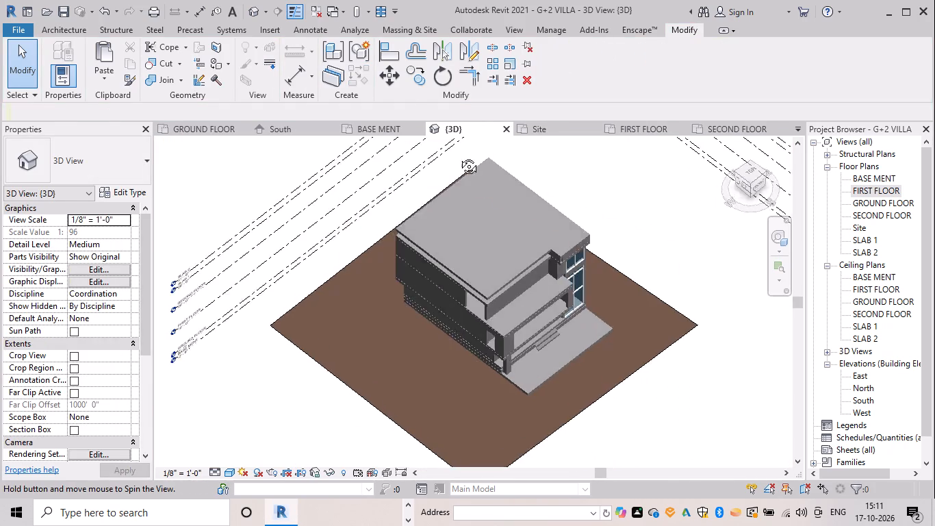
pyautogui.keyDown('shift'); pyautogui.moveTo(459, 156); pyautogui.dragTo(457, 150, button='middle'); pyautogui.keyUp('shift')
pyautogui.keyDown('shift'); pyautogui.moveTo(485, 286); pyautogui.dragTo(476, 251, button='middle'); pyautogui.keyUp('shift')
pyautogui.scroll(6, 501, 278)
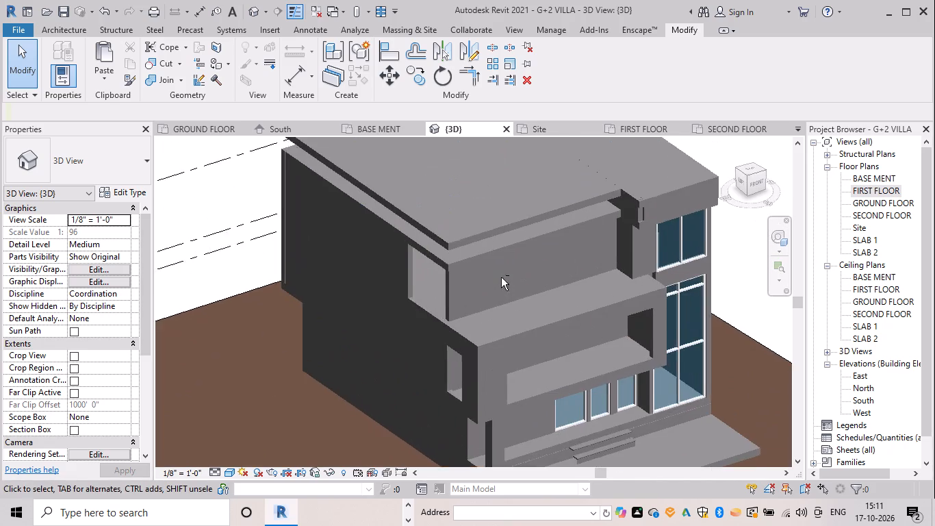
pyautogui.keyDown('shift'); pyautogui.moveTo(494, 272); pyautogui.dragTo(481, 232, button='middle'); pyautogui.keyUp('shift')
pyautogui.scroll(4, 454, 235)
pyautogui.keyDown('shift'); pyautogui.scroll(1, 464, 273); pyautogui.keyUp('shift')
pyautogui.keyDown('shift'); pyautogui.moveTo(459, 262); pyautogui.dragTo(451, 241, button='middle'); pyautogui.keyUp('shift')
pyautogui.scroll(5, 437, 189)
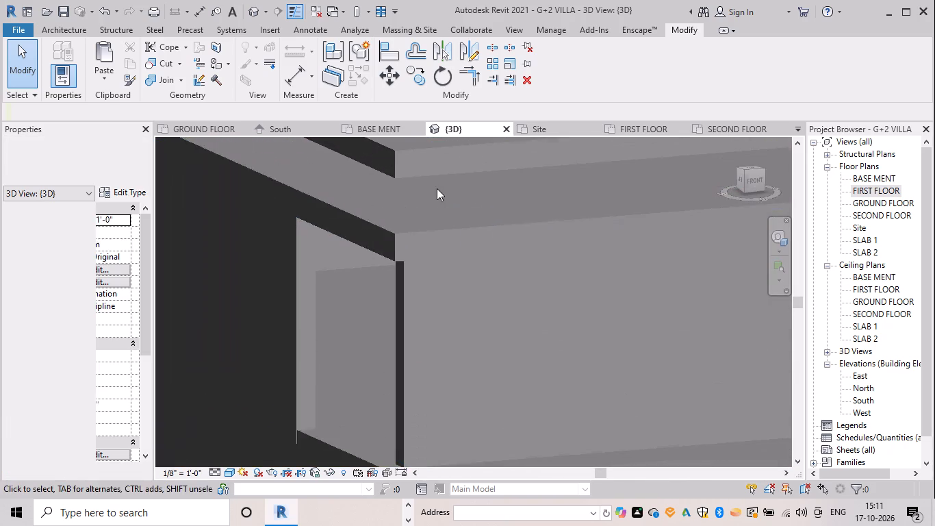
pyautogui.keyDown('shift'); pyautogui.scroll(1, 458, 227); pyautogui.keyUp('shift')
pyautogui.keyDown('shift'); pyautogui.moveTo(458, 226); pyautogui.dragTo(451, 189, button='middle'); pyautogui.keyUp('shift')
pyautogui.scroll(-5, 452, 263)
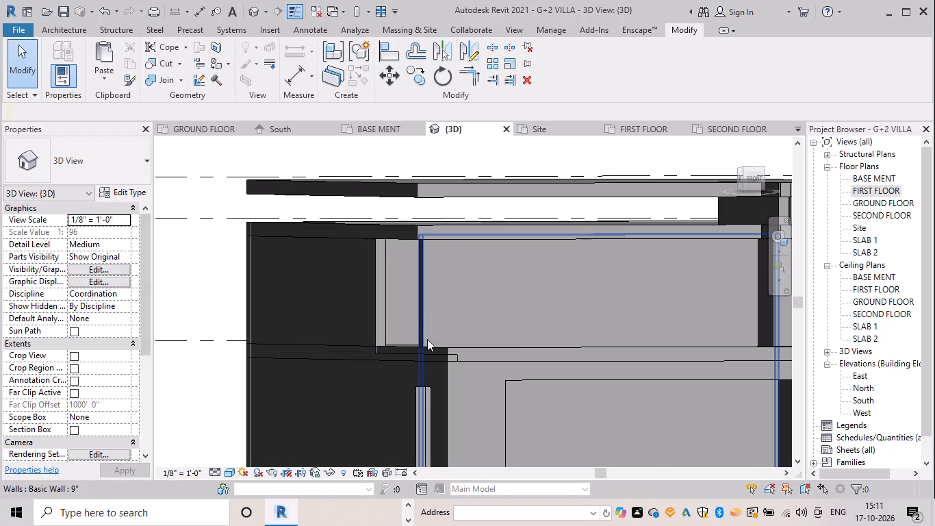
pyautogui.keyDown('shift'); pyautogui.moveTo(412, 289); pyautogui.dragTo(511, 284, button='middle'); pyautogui.keyUp('shift')
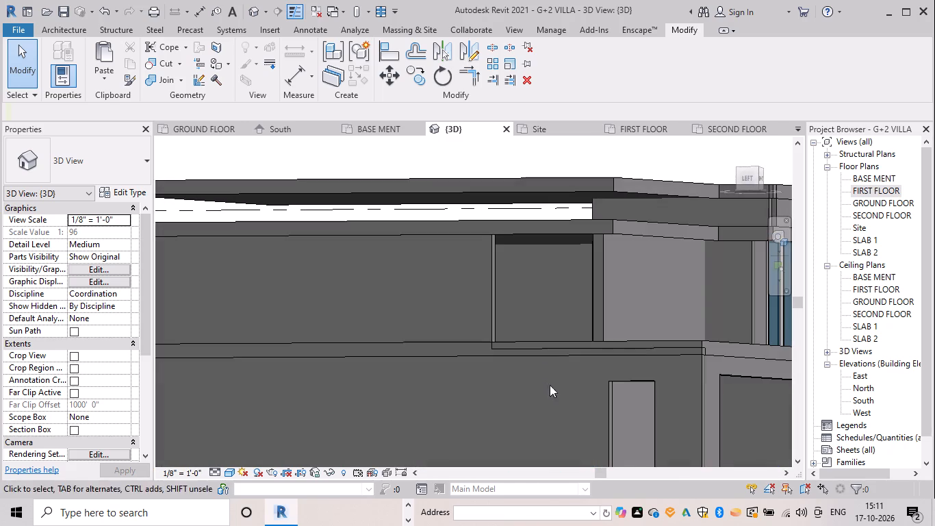
pyautogui.scroll(4, 577, 353)
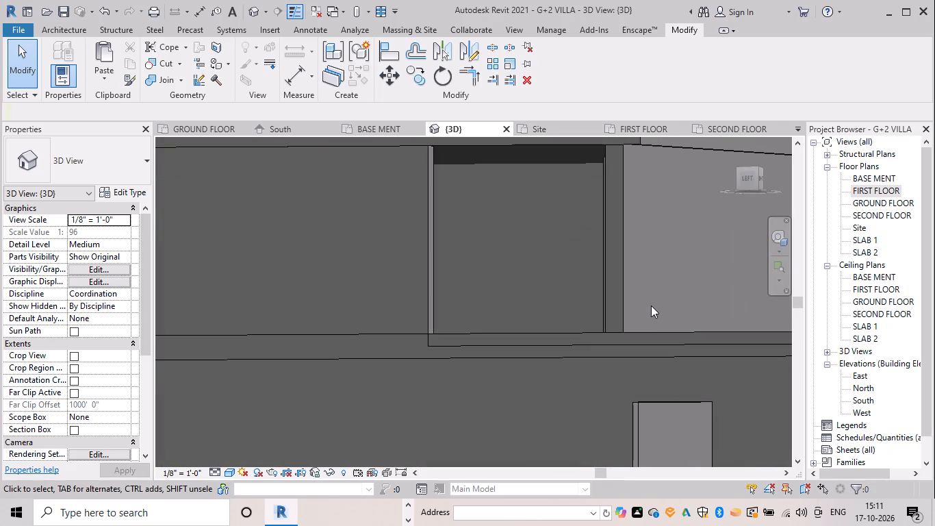
pyautogui.scroll(-4, 622, 297)
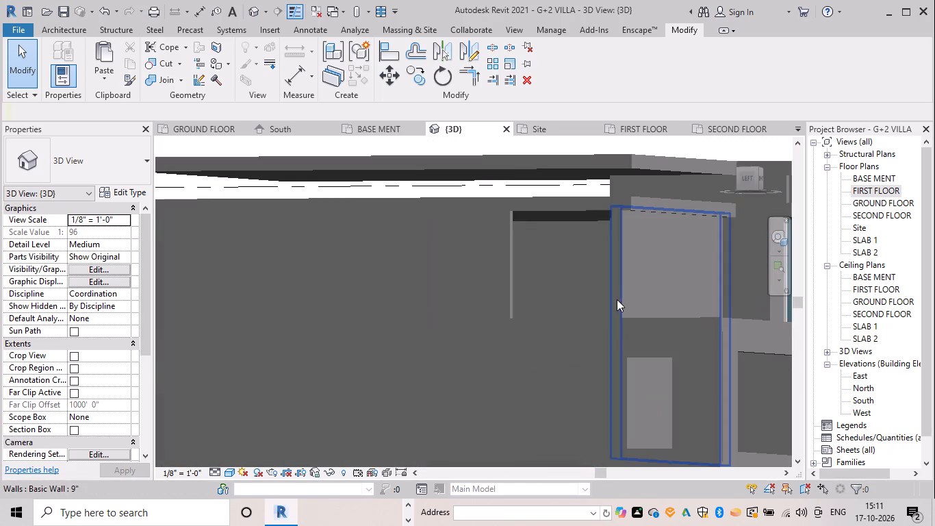
pyautogui.scroll(-4, 613, 299)
pyautogui.keyDown('shift'); pyautogui.moveTo(673, 288); pyautogui.dragTo(598, 361, button='middle'); pyautogui.keyUp('shift')
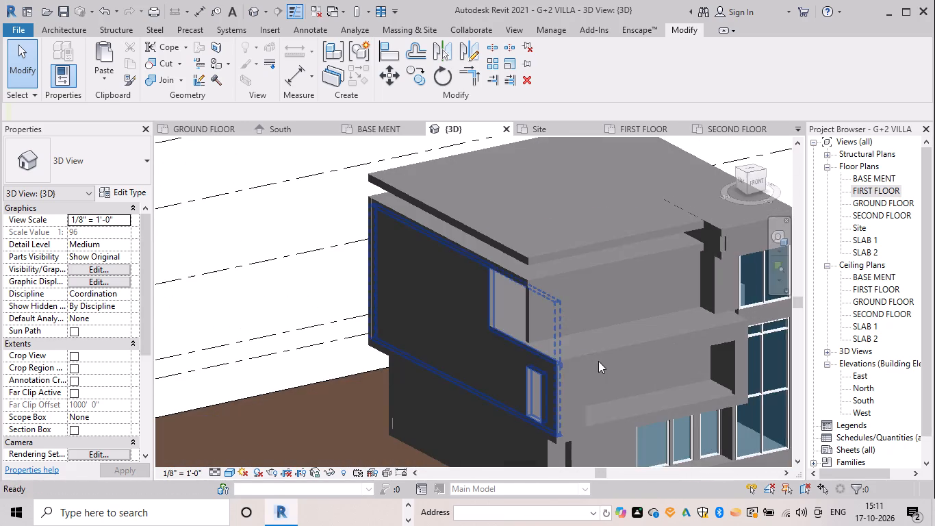
# Edit the SLAB 1 floor boundary, shift its projecting front edge above the tall glazing outward, and finish the sketch.
pyautogui.click(715, 256)
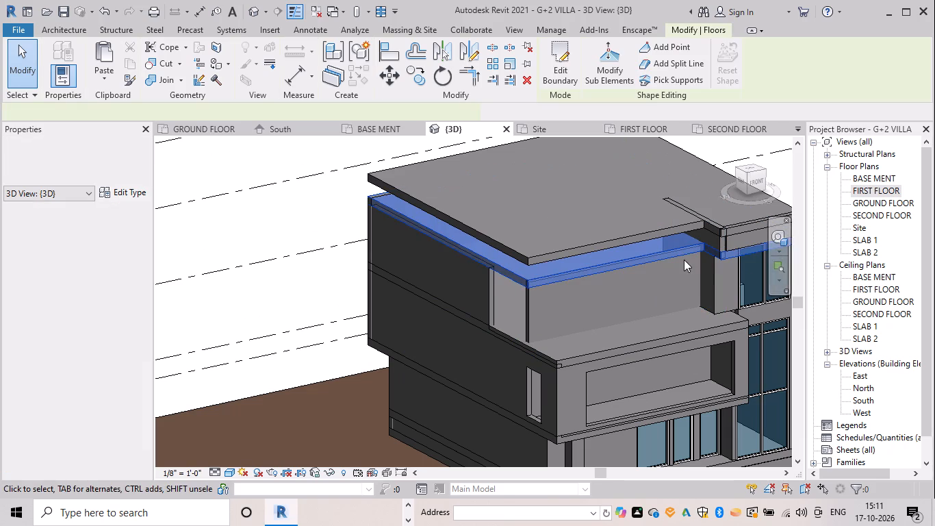
pyautogui.click(550, 84)
pyautogui.scroll(-4, 650, 279)
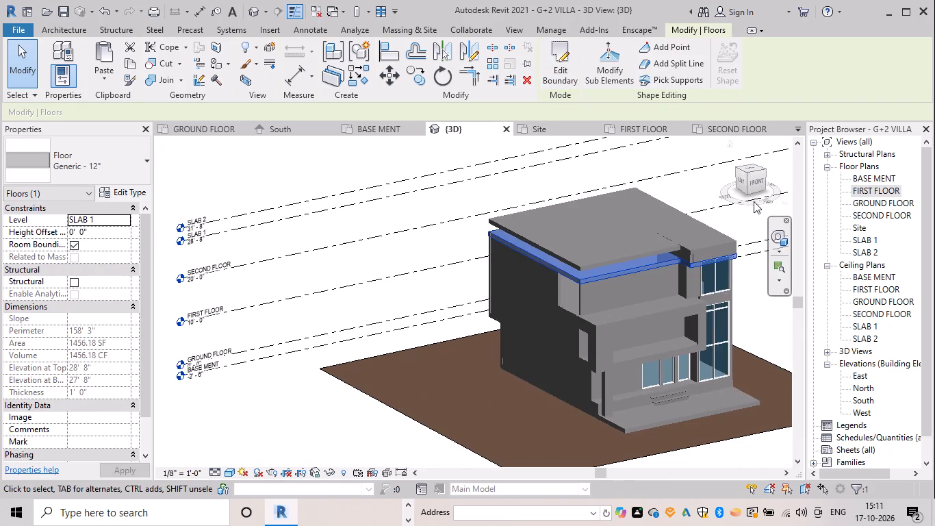
pyautogui.click(753, 168)
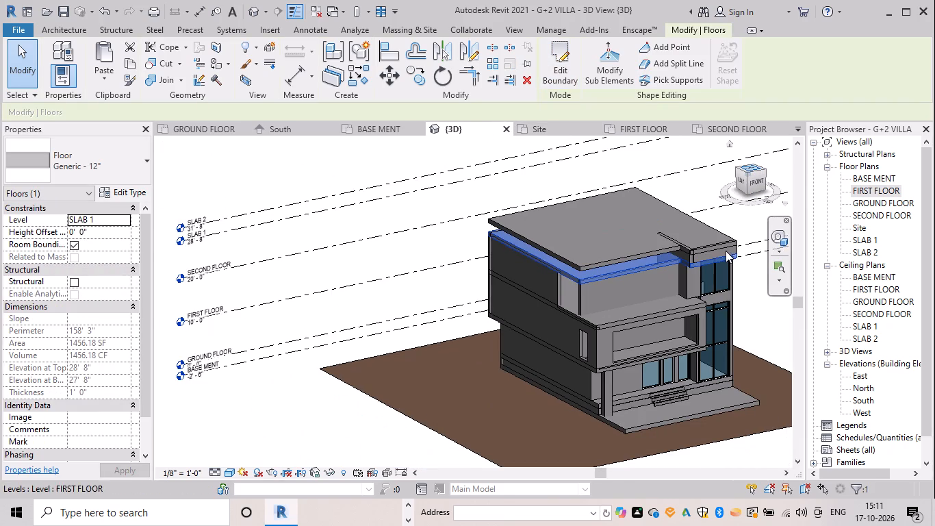
pyautogui.click(561, 73)
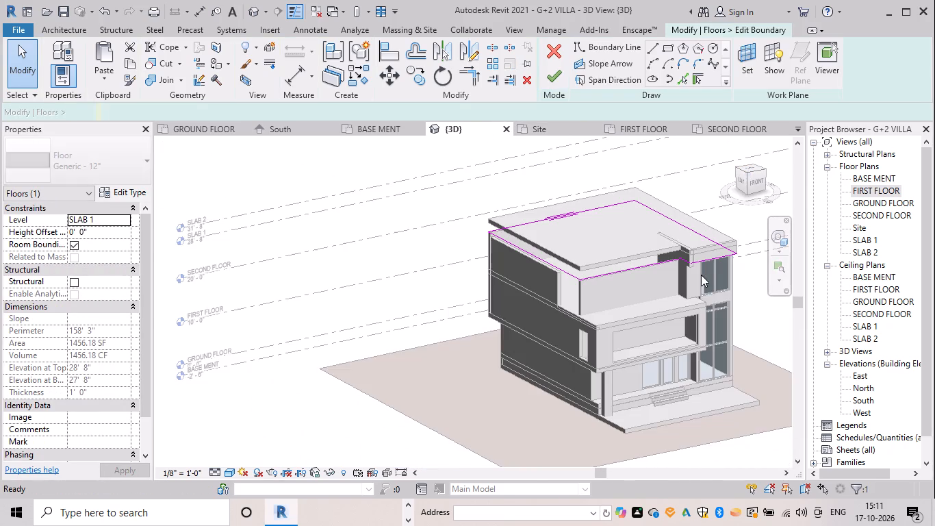
pyautogui.keyDown('shift'); pyautogui.moveTo(701, 275); pyautogui.dragTo(657, 343, button='middle'); pyautogui.keyUp('shift')
pyautogui.click(686, 288)
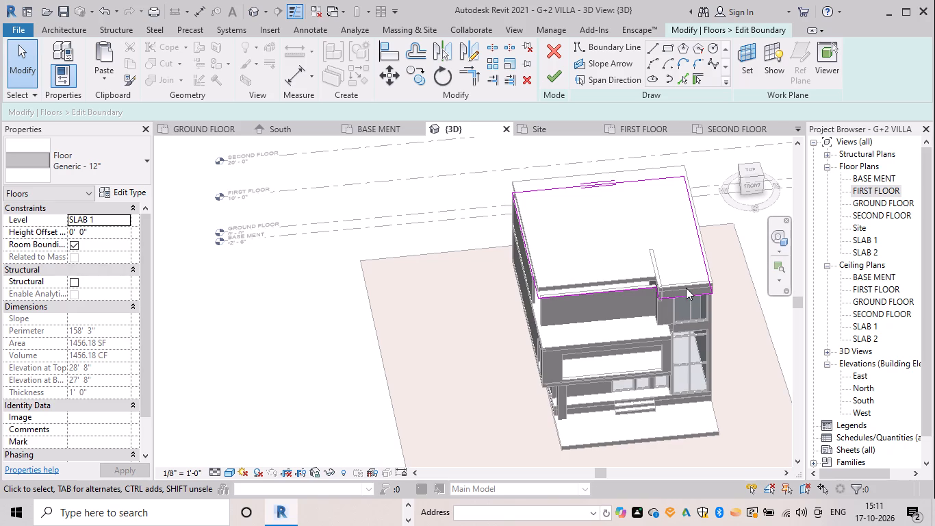
pyautogui.click(686, 298)
pyautogui.keyDown('shift'); pyautogui.moveTo(674, 278); pyautogui.dragTo(657, 399, button='middle'); pyautogui.keyUp('shift')
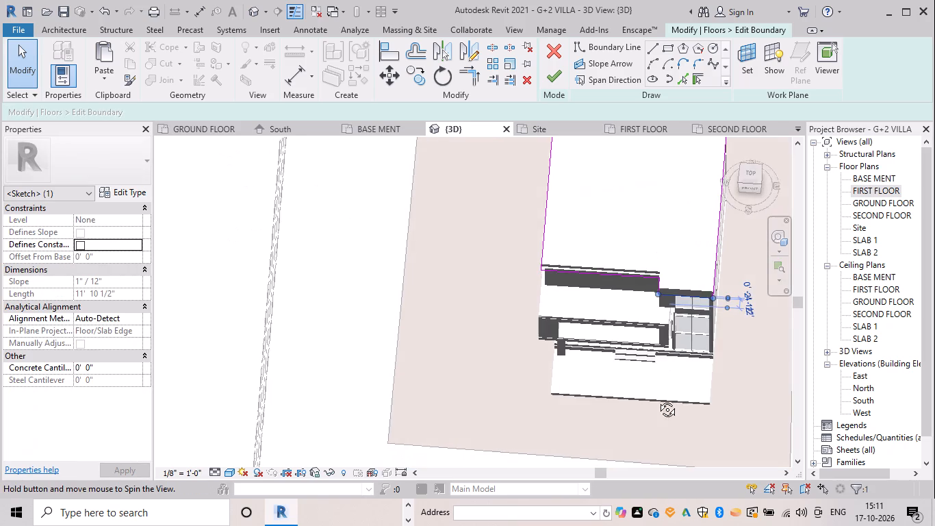
pyautogui.keyDown('shift'); pyautogui.moveTo(657, 399); pyautogui.dragTo(656, 473, button='middle'); pyautogui.keyUp('shift')
pyautogui.keyDown('shift'); pyautogui.scroll(-1, 656, 473); pyautogui.keyUp('shift')
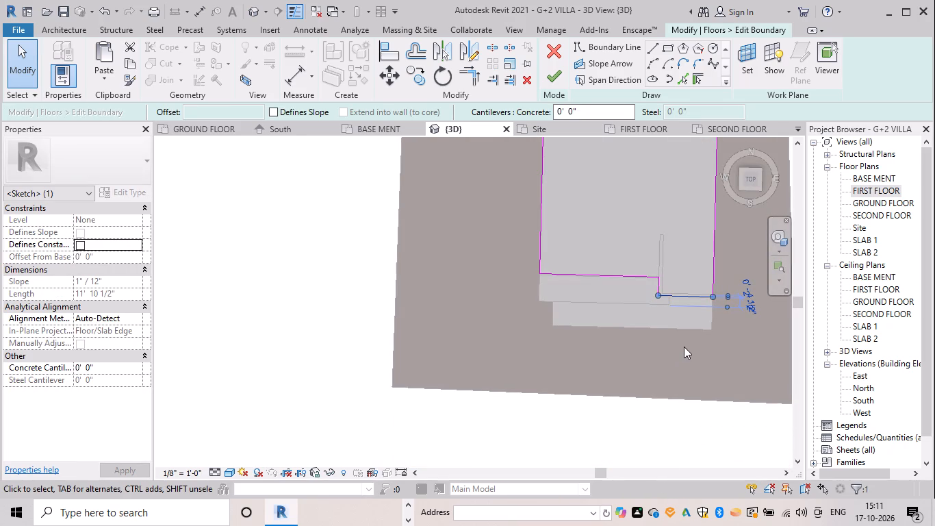
pyautogui.keyDown('shift'); pyautogui.middleClick(684, 347); pyautogui.keyUp('shift')
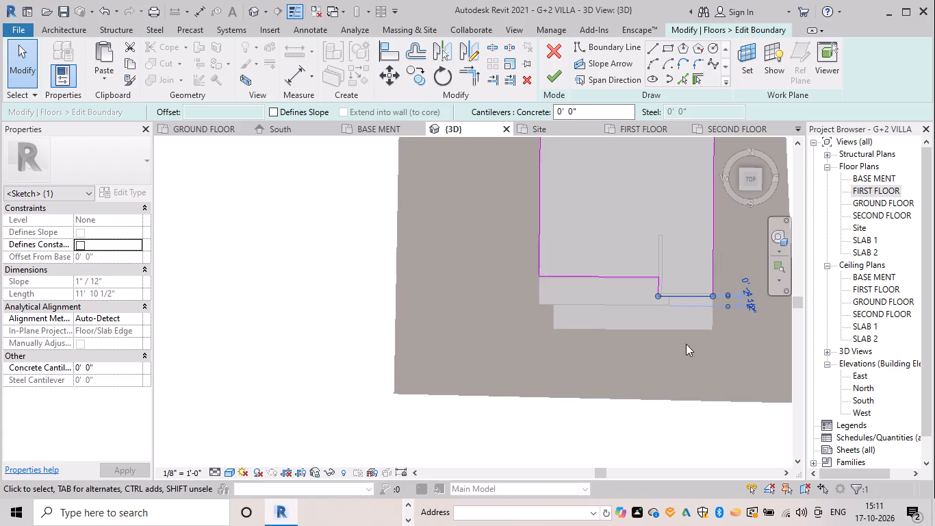
pyautogui.press('Down')
pyautogui.press('Down')
pyautogui.press('Down')
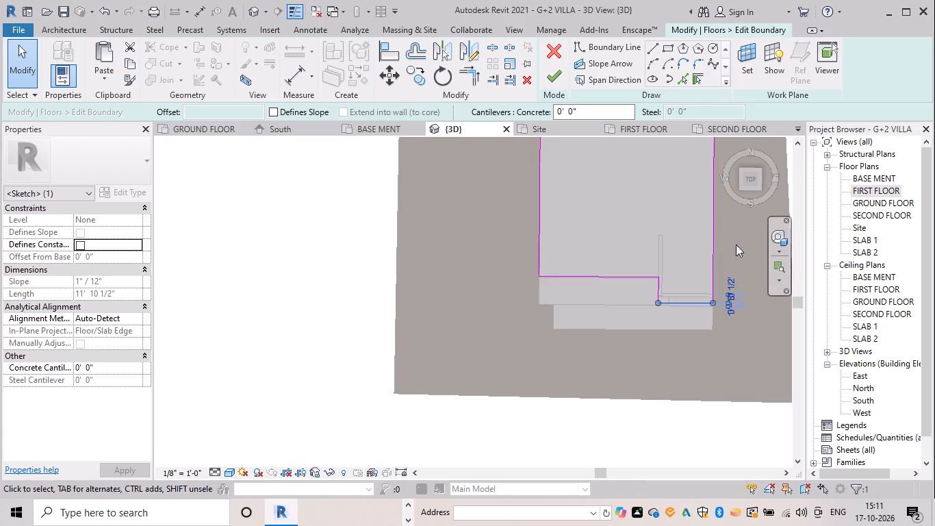
pyautogui.click(557, 70)
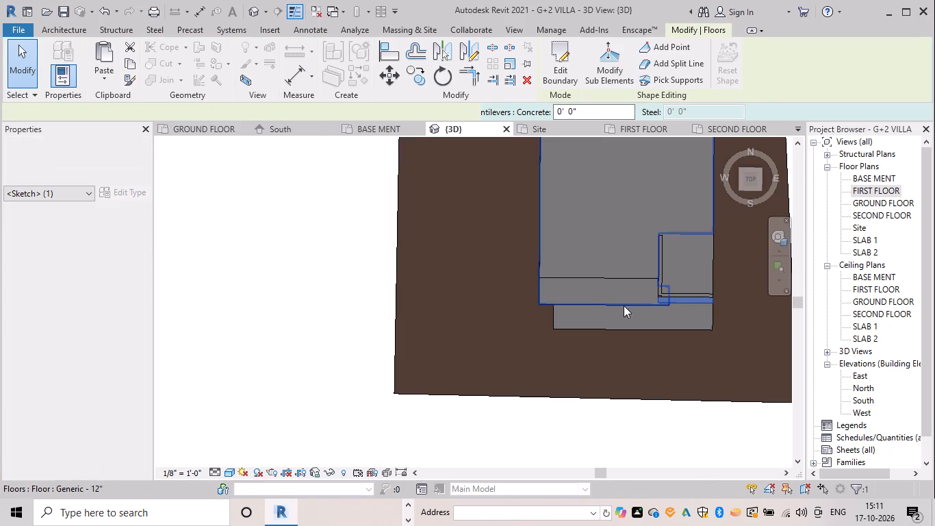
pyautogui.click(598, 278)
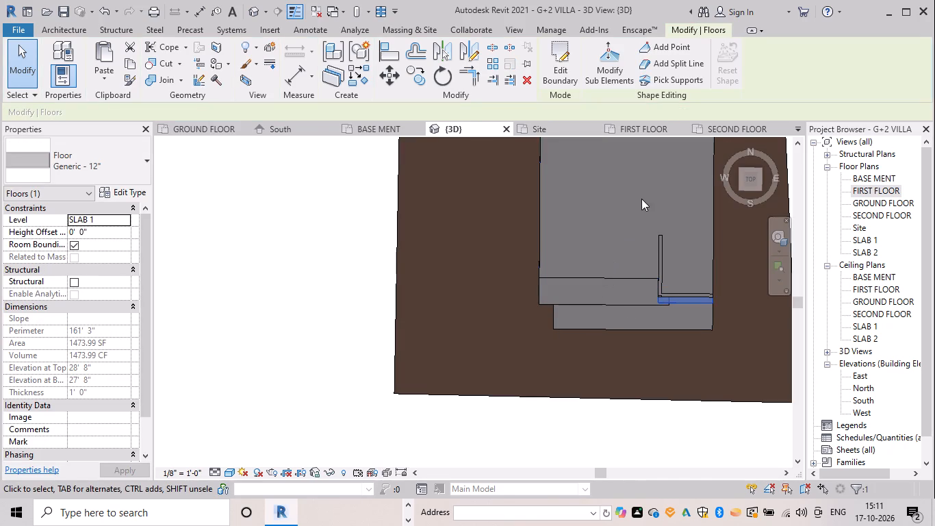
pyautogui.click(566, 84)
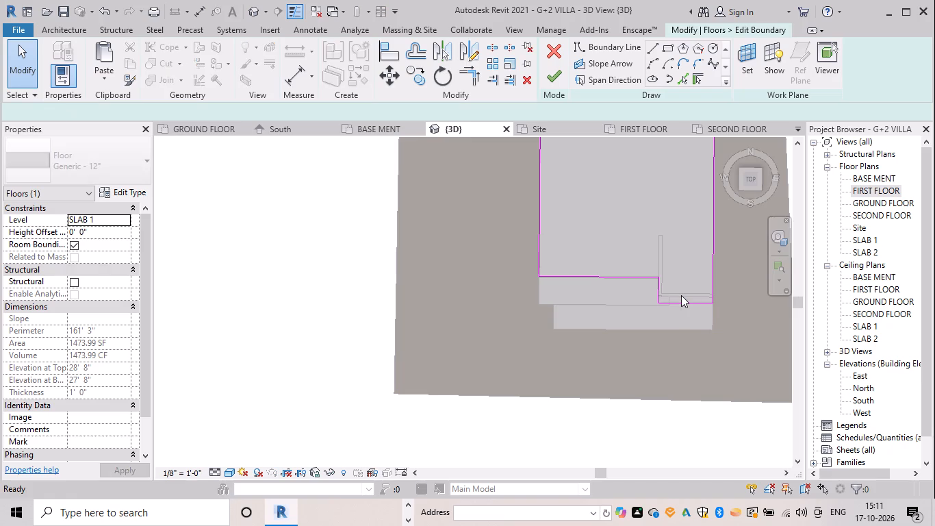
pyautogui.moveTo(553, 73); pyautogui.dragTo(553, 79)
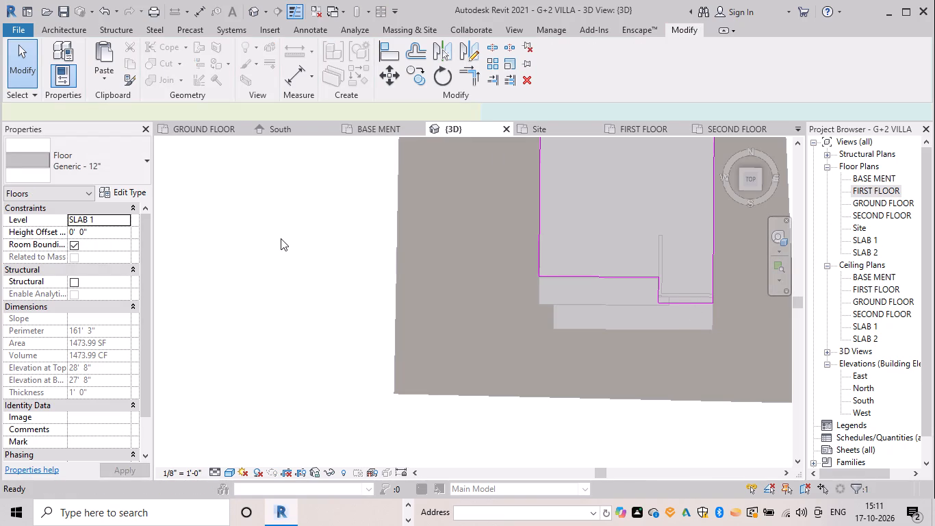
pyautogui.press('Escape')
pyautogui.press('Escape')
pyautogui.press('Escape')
# Edit the SLAB 2 floor boundary and shift its projecting front edge outward toward the SLAB 1 floor's front edge.
pyautogui.click(585, 277)
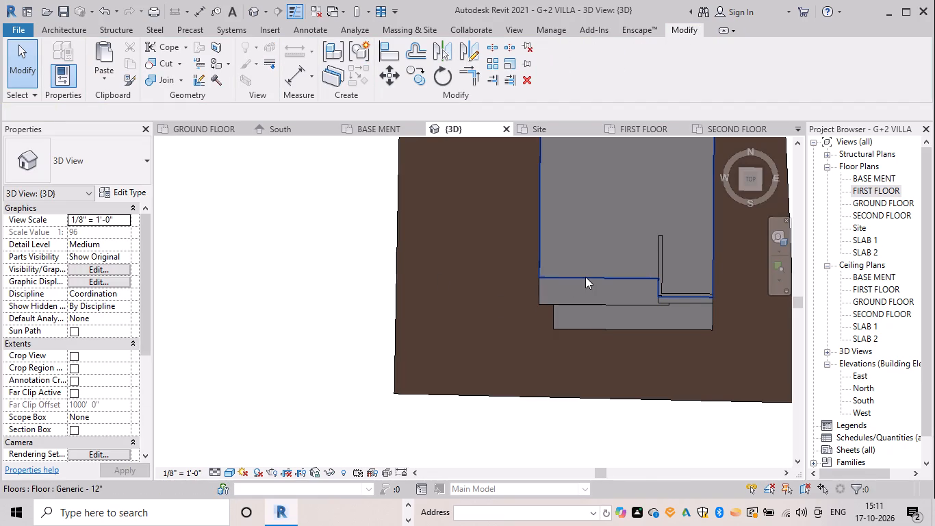
pyautogui.click(548, 75)
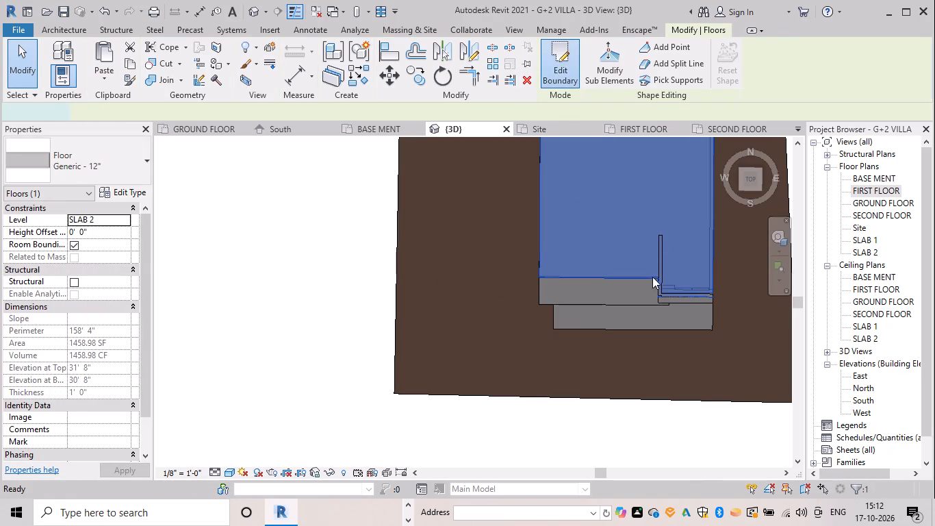
pyautogui.scroll(8, 684, 301)
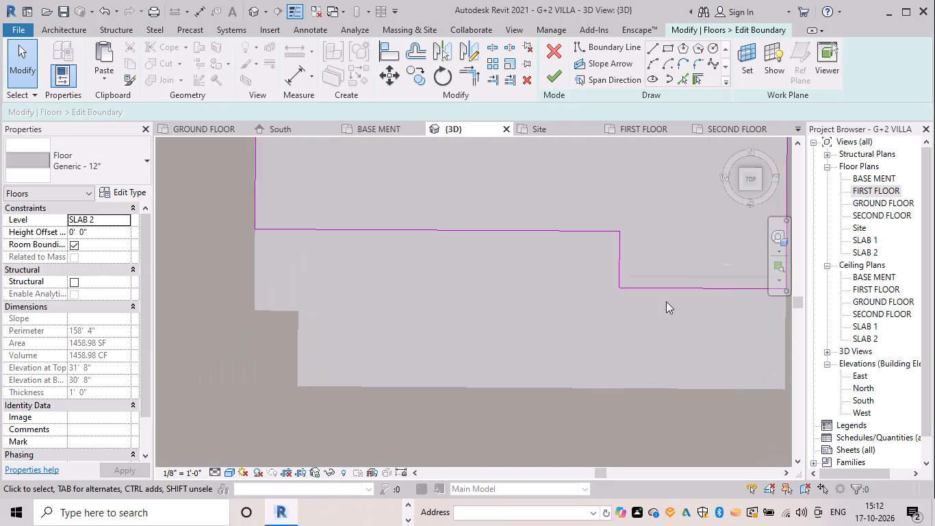
pyautogui.click(670, 290)
pyautogui.press('Down')
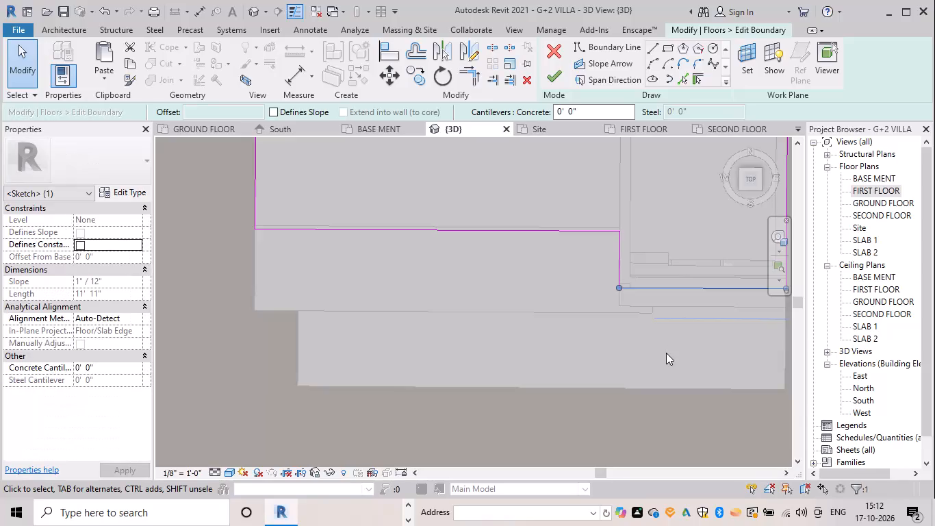
pyautogui.press('Down')
pyautogui.press('Down')
pyautogui.press('Down')
pyautogui.press('Down')
pyautogui.press('Down')
pyautogui.click(663, 347)
pyautogui.moveTo(664, 345); pyautogui.dragTo(665, 337)
pyautogui.press('Down')
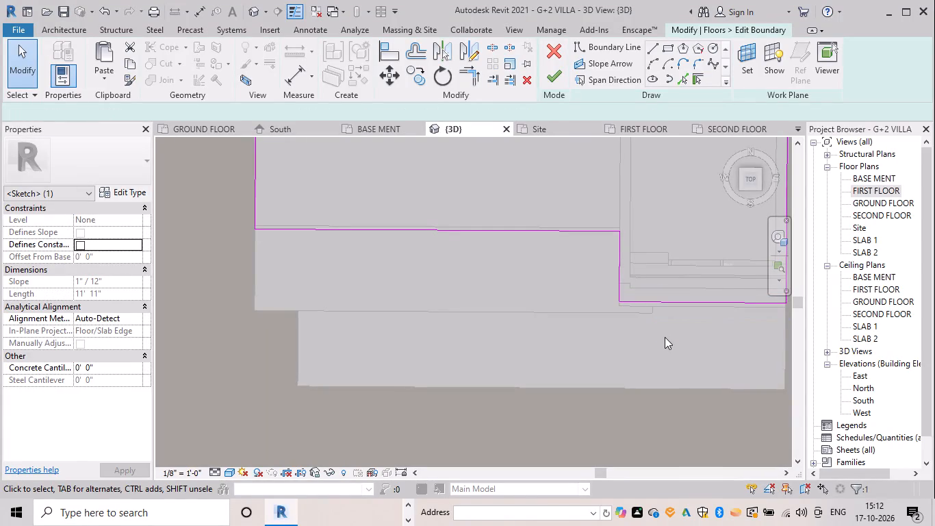
pyautogui.moveTo(665, 337); pyautogui.dragTo(665, 336)
pyautogui.press('Down')
pyautogui.press('Down')
# Fine-tune the outward position of the SLAB 2 floor's projecting front boundary edge and finish the sketch.
pyautogui.click(672, 303)
pyautogui.press('Down')
pyautogui.press('Down')
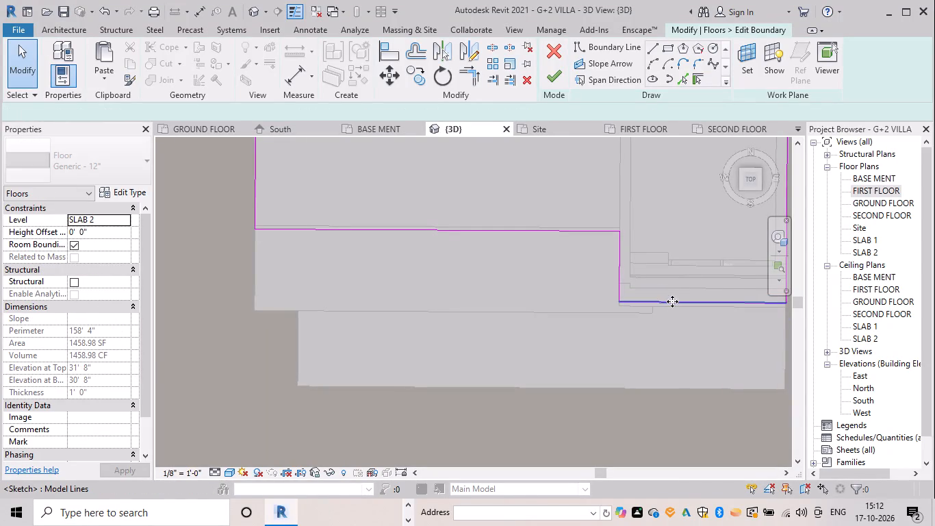
pyautogui.press('Down')
pyautogui.press('Up')
pyautogui.scroll(5, 680, 333)
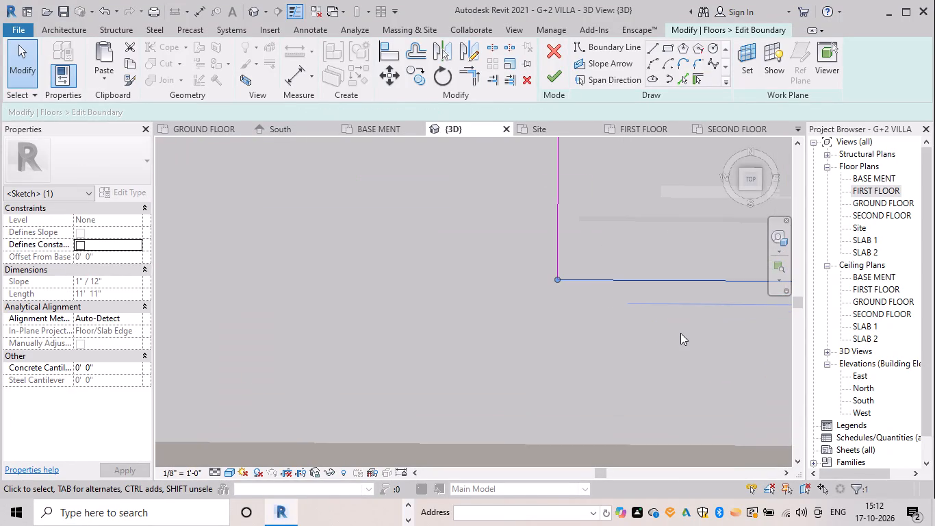
pyautogui.click(550, 81)
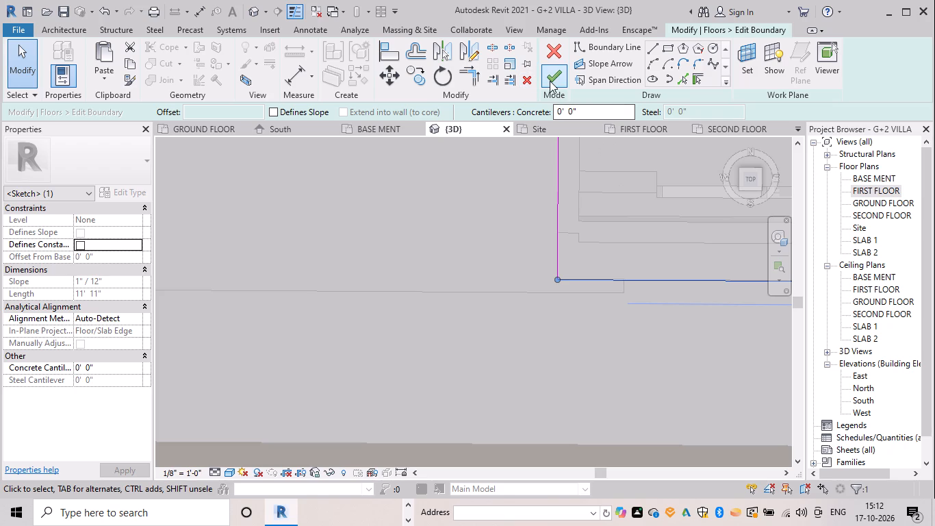
pyautogui.press('Escape')
# Dismiss the pop-up notification window covering the model.
pyautogui.scroll(-5, 599, 373)
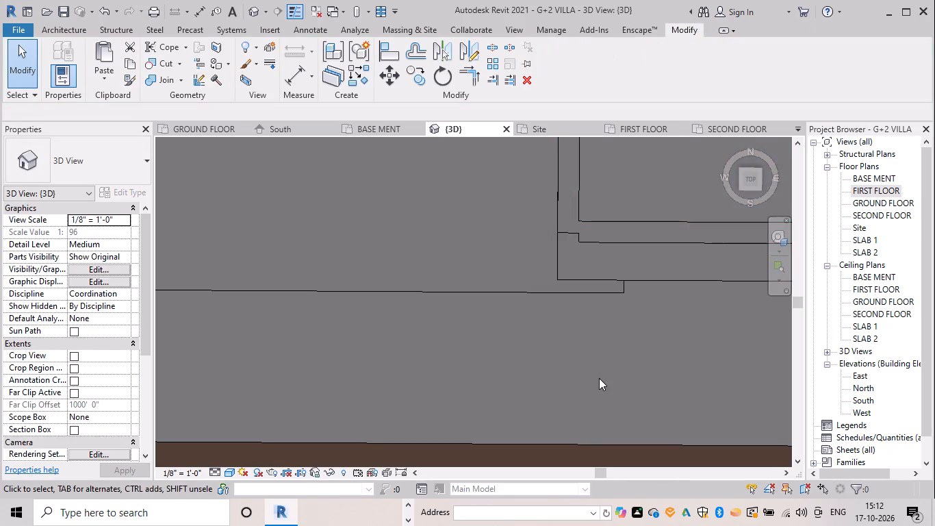
pyautogui.keyDown('shift'); pyautogui.moveTo(600, 375); pyautogui.dragTo(624, 271, button='middle'); pyautogui.keyUp('shift')
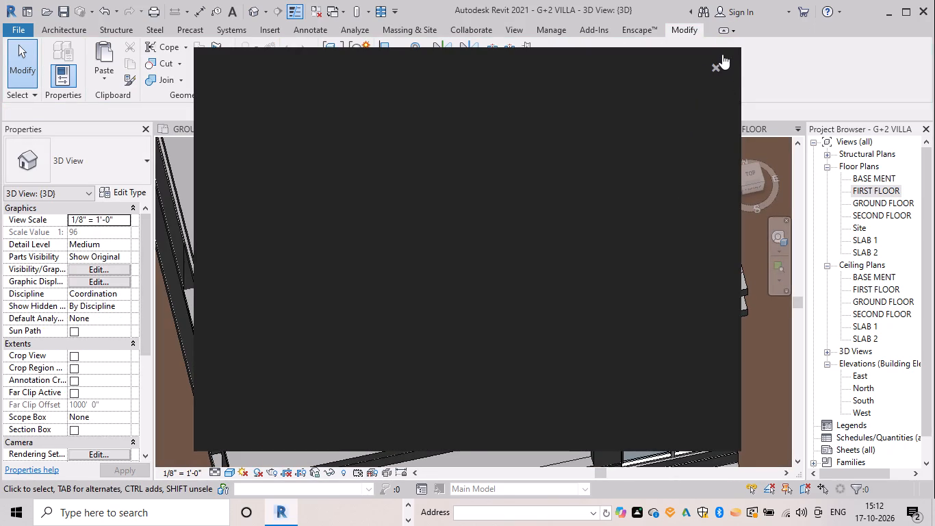
pyautogui.click(722, 54)
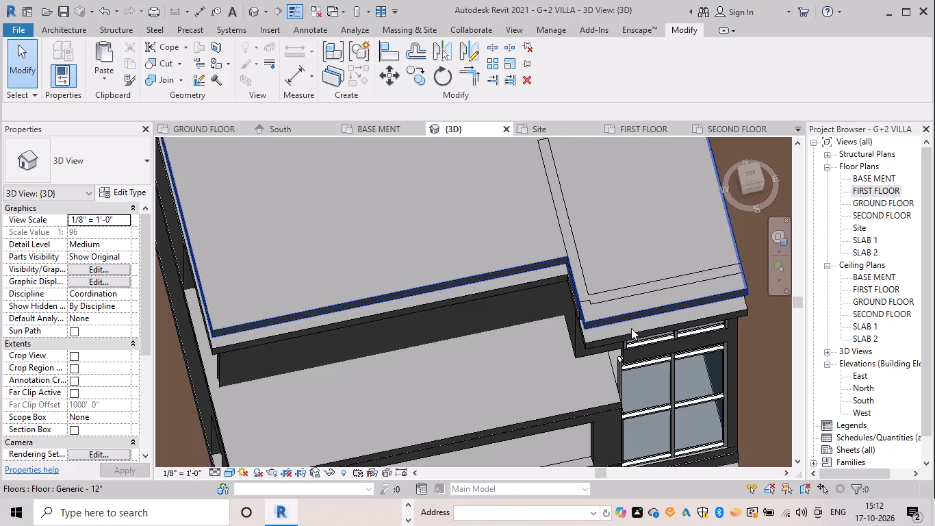
# Examine the front overhangs of the two roof slabs from the front corner and in the right side view.
pyautogui.keyDown('shift'); pyautogui.moveTo(637, 325); pyautogui.dragTo(663, 242, button='middle'); pyautogui.keyUp('shift')
pyautogui.keyDown('shift'); pyautogui.moveTo(602, 349); pyautogui.dragTo(657, 249, button='middle'); pyautogui.keyUp('shift')
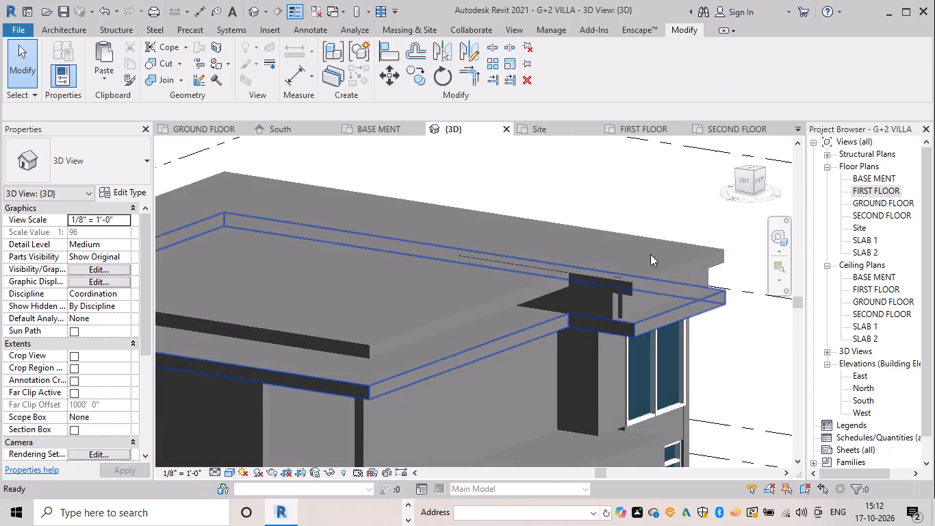
pyautogui.scroll(4, 648, 334)
pyautogui.keyDown('shift'); pyautogui.moveTo(635, 317); pyautogui.dragTo(616, 303, button='middle'); pyautogui.keyUp('shift')
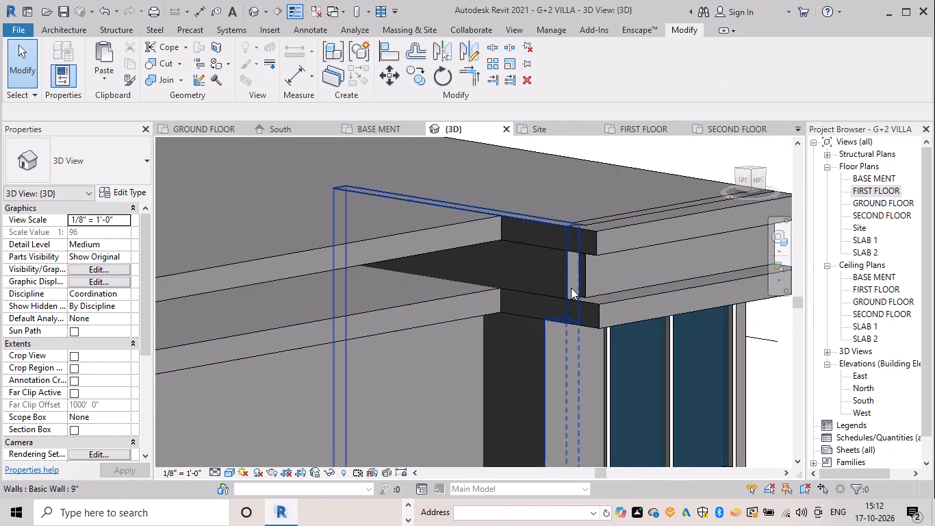
pyautogui.scroll(-2, 569, 283)
pyautogui.keyDown('shift'); pyautogui.moveTo(644, 292); pyautogui.dragTo(398, 247, button='middle'); pyautogui.keyUp('shift')
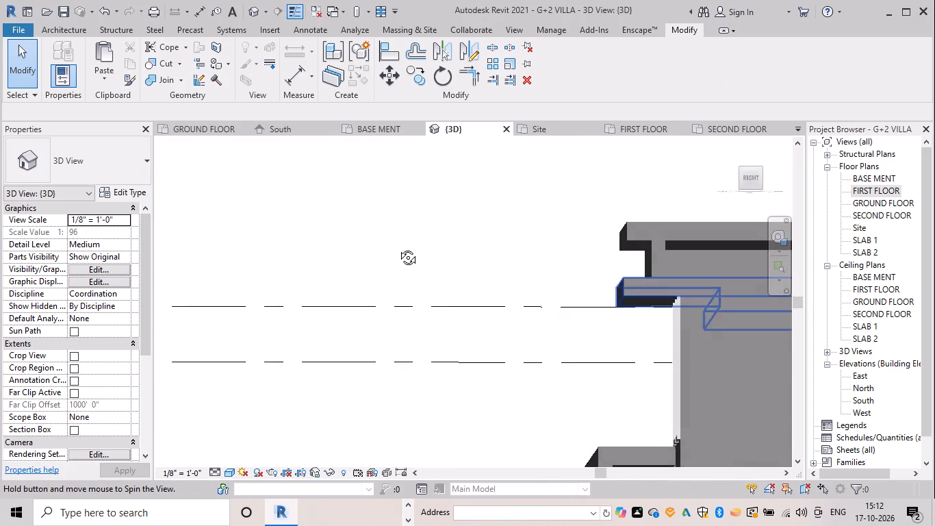
pyautogui.keyDown('shift'); pyautogui.moveTo(398, 247); pyautogui.dragTo(396, 249, button='middle'); pyautogui.keyUp('shift')
pyautogui.click(748, 178)
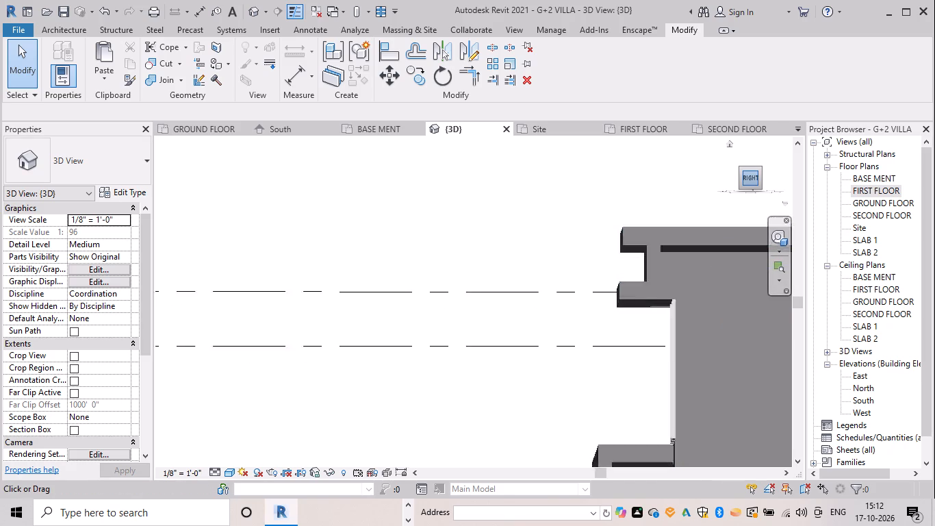
pyautogui.scroll(4, 576, 355)
pyautogui.scroll(4, 510, 353)
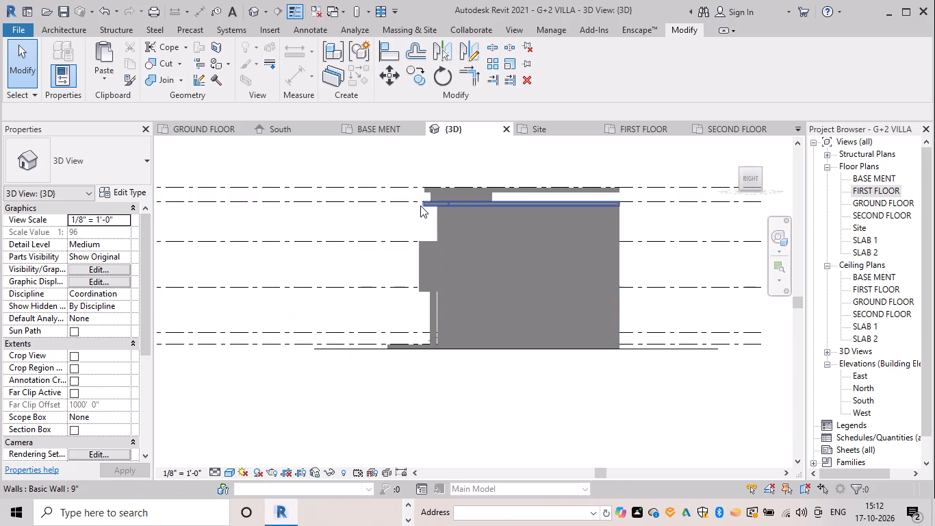
pyautogui.scroll(12, 420, 205)
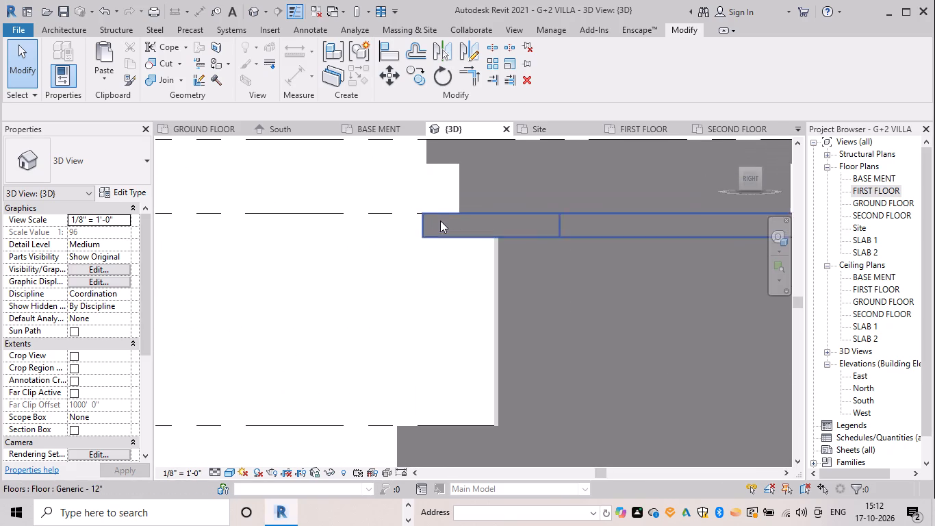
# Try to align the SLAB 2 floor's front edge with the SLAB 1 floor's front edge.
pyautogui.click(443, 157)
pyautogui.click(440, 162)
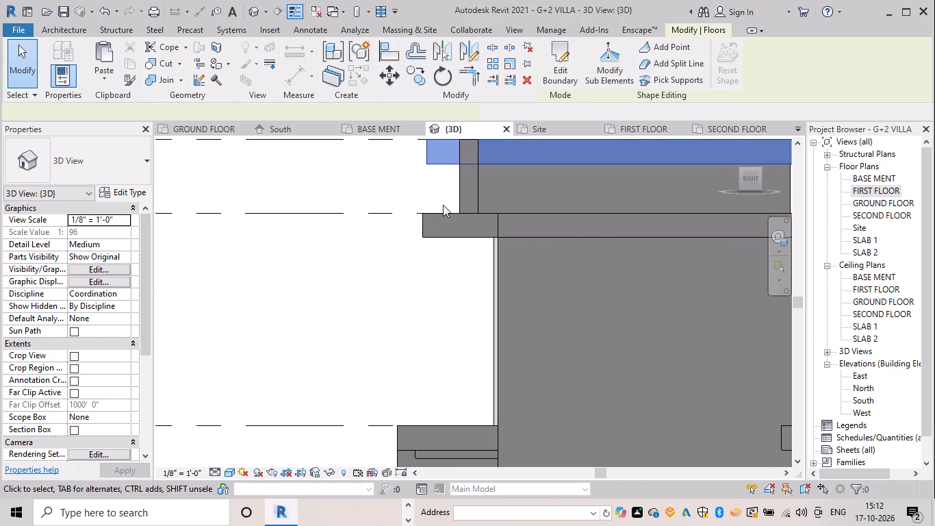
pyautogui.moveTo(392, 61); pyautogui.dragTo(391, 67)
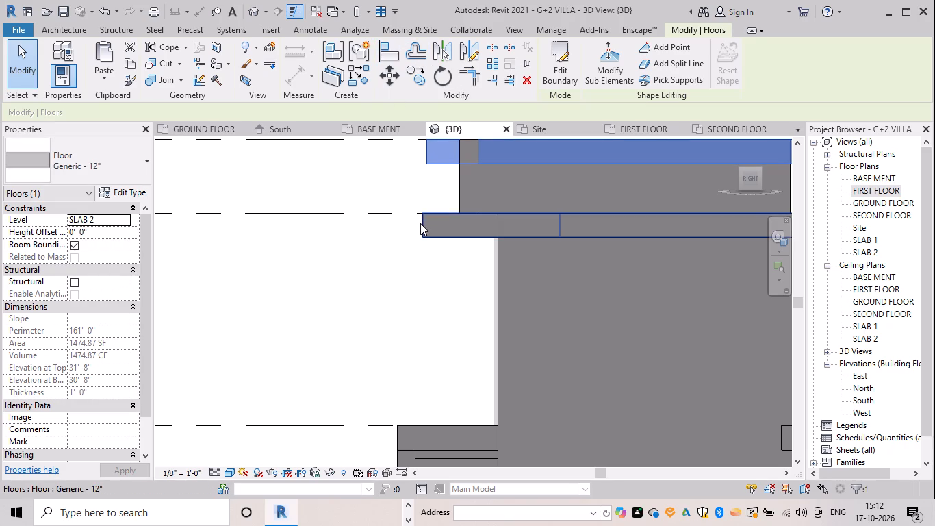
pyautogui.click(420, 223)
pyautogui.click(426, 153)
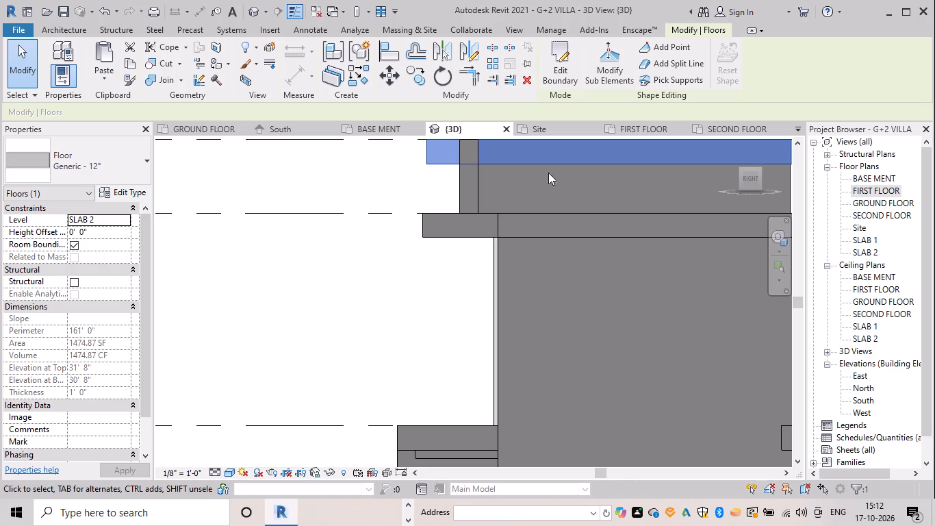
# Nudge the SLAB 2 floor's projecting front boundary edge outward in line with the SLAB 1 floor's front edge and finish the sketch.
pyautogui.click(558, 75)
pyautogui.scroll(-1, 508, 302)
pyautogui.moveTo(508, 302); pyautogui.dragTo(502, 310, button='middle')
pyautogui.keyDown('shift'); pyautogui.moveTo(502, 297); pyautogui.dragTo(502, 315, button='middle'); pyautogui.keyUp('shift')
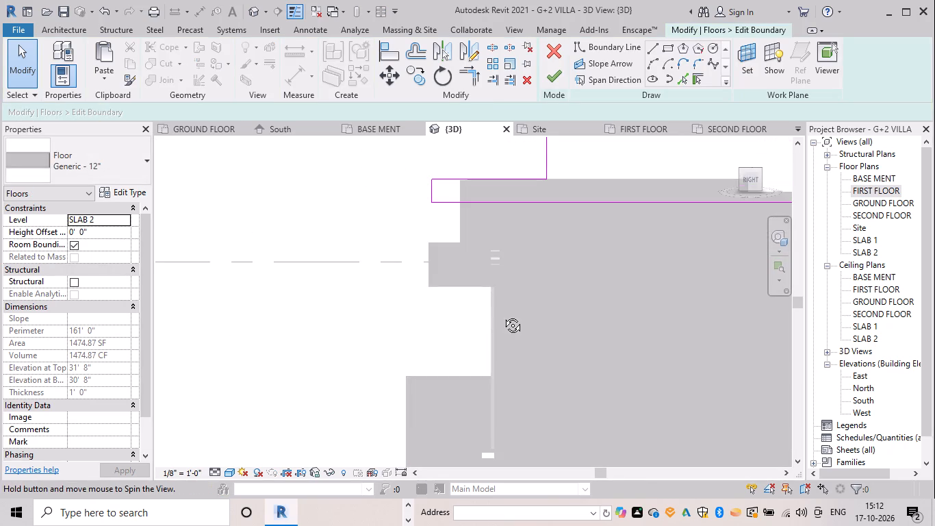
pyautogui.keyDown('shift'); pyautogui.moveTo(502, 315); pyautogui.dragTo(499, 310, button='middle'); pyautogui.keyUp('shift')
pyautogui.click(430, 181)
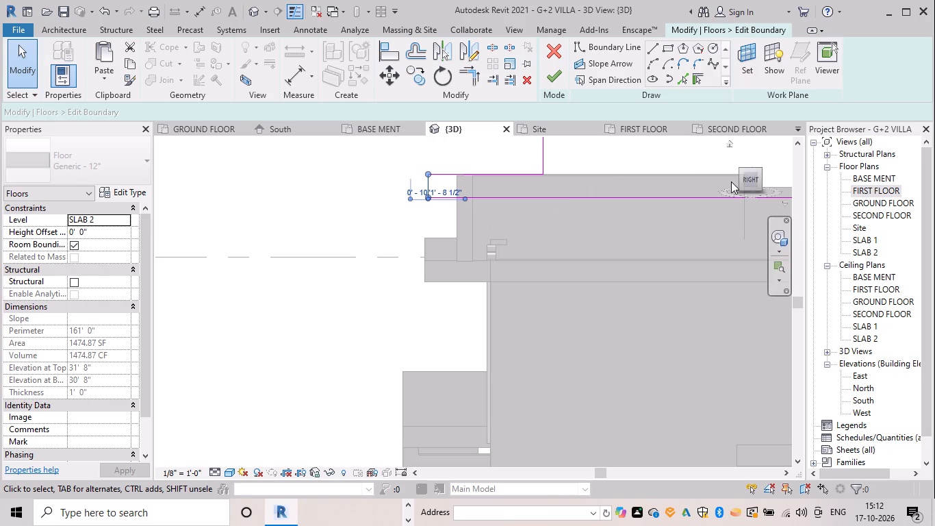
pyautogui.click(751, 180)
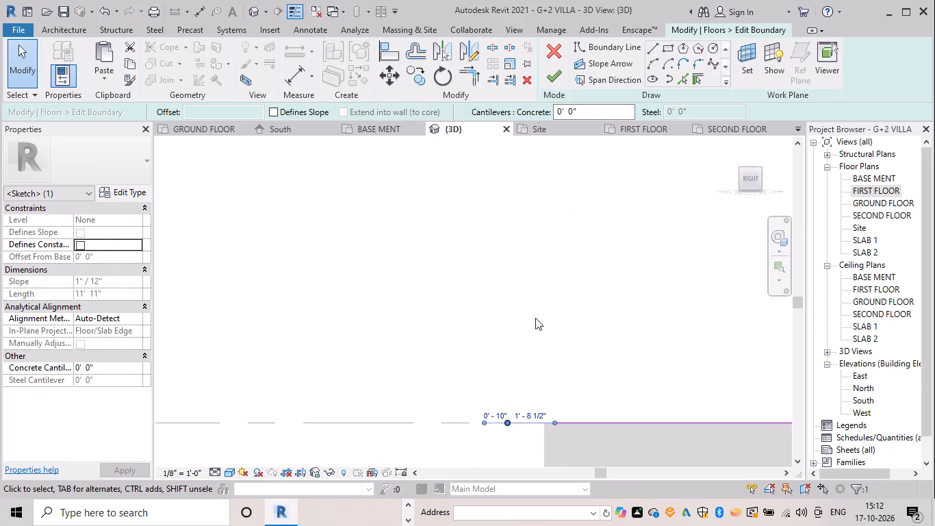
pyautogui.press('Left')
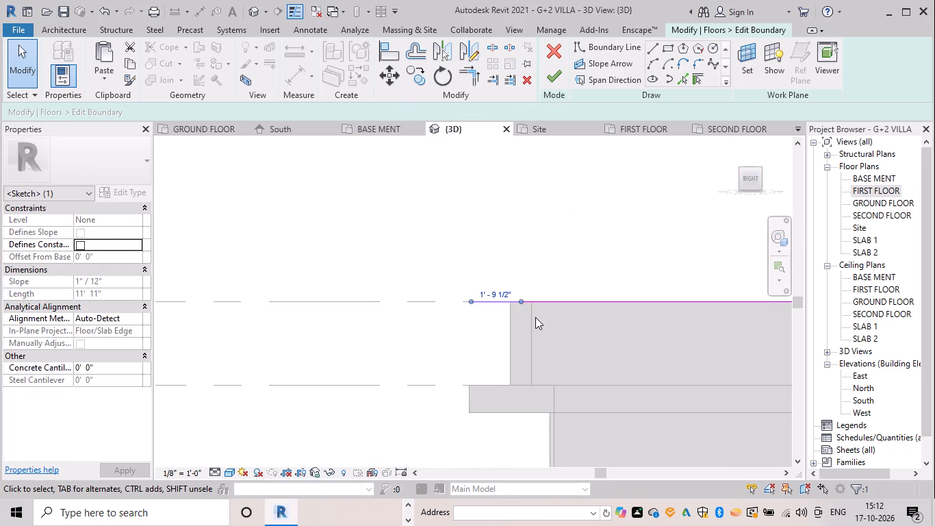
pyautogui.press('Left')
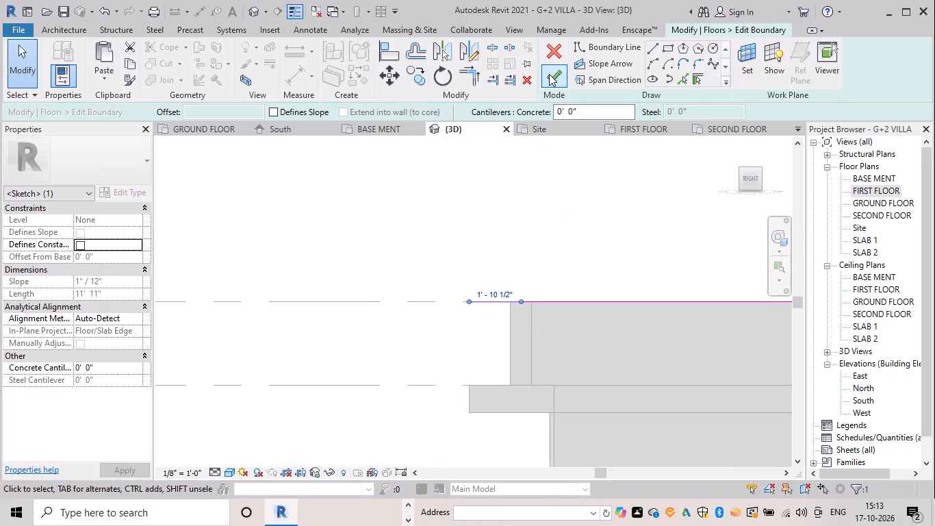
pyautogui.click(549, 74)
pyautogui.press('Escape')
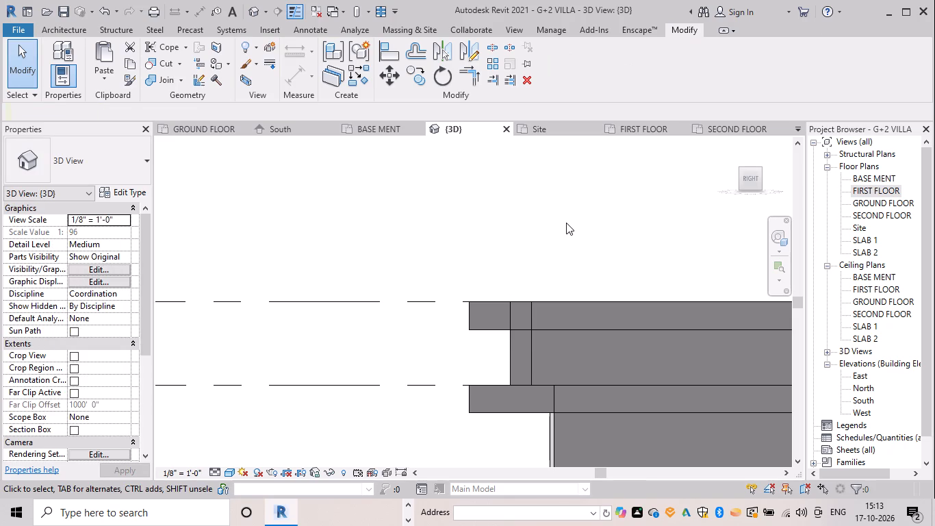
# Delete the 3' high front wall between the projecting ends of the SLAB 1 and SLAB 2 floors.
pyautogui.keyDown('shift'); pyautogui.moveTo(548, 349); pyautogui.dragTo(643, 352, button='middle'); pyautogui.keyUp('shift')
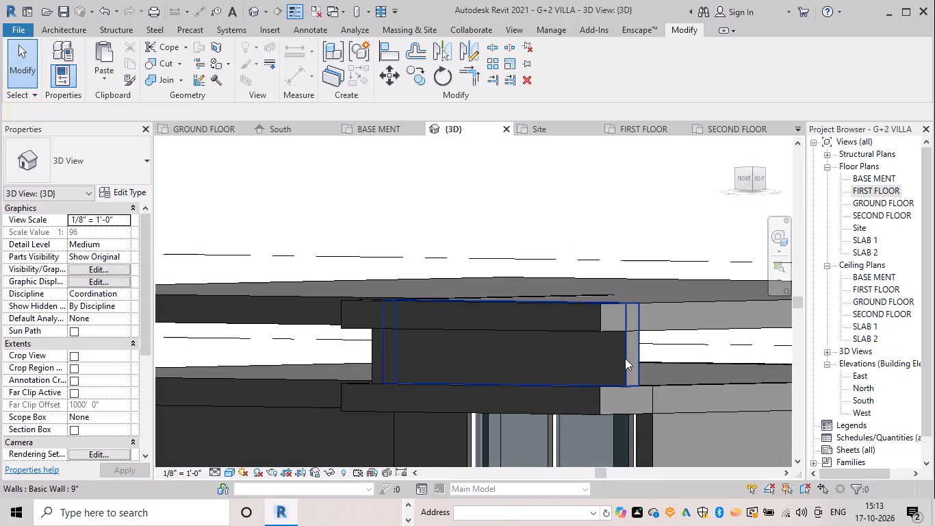
pyautogui.click(625, 358)
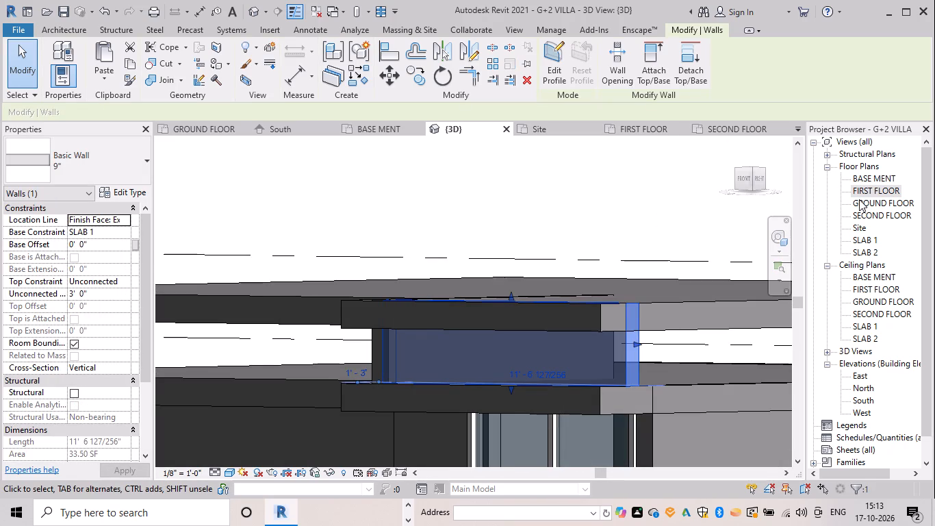
pyautogui.press('Delete')
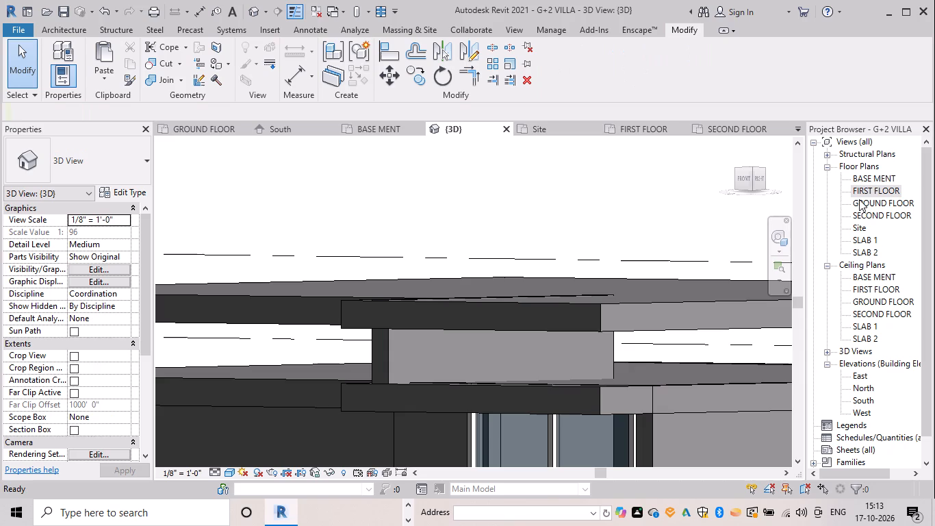
# Examine the second-floor side wall and the slab overhangs from the left side of the villa.
pyautogui.scroll(-2, 648, 454)
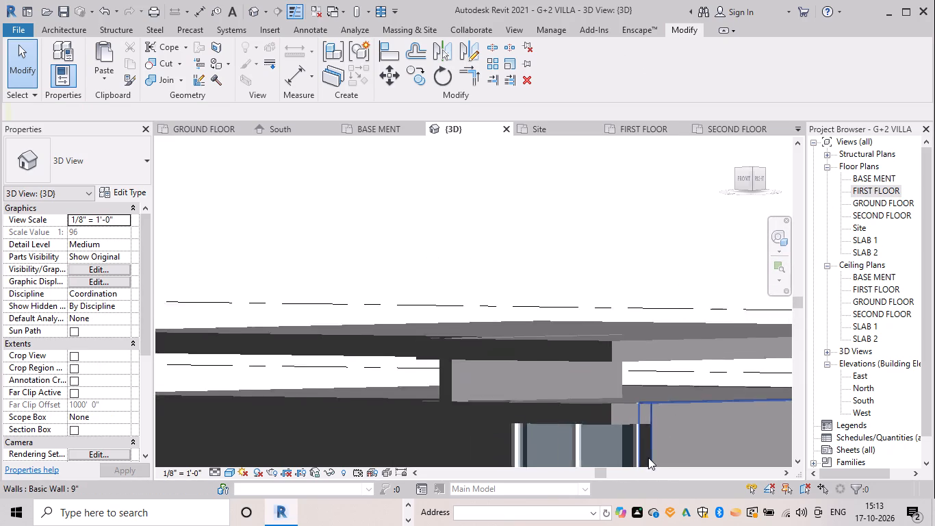
pyautogui.scroll(-1, 648, 458)
pyautogui.keyDown('shift'); pyautogui.moveTo(579, 443); pyautogui.dragTo(650, 444, button='middle'); pyautogui.keyUp('shift')
pyautogui.scroll(-3, 540, 399)
pyautogui.keyDown('shift'); pyautogui.moveTo(528, 399); pyautogui.dragTo(699, 419, button='middle'); pyautogui.keyUp('shift')
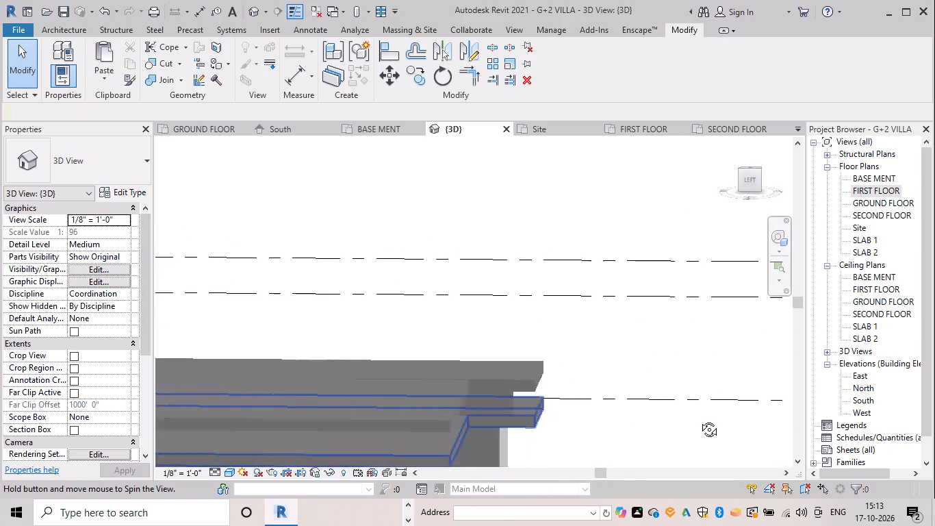
pyautogui.keyDown('shift'); pyautogui.moveTo(699, 419); pyautogui.dragTo(703, 408, button='middle'); pyautogui.keyUp('shift')
pyautogui.click(522, 400)
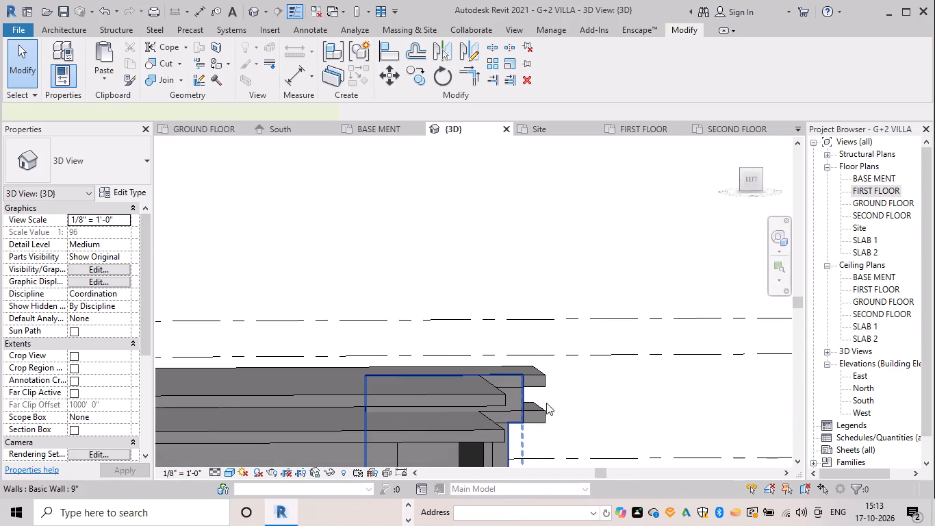
pyautogui.scroll(-2, 579, 421)
pyautogui.moveTo(572, 419); pyautogui.dragTo(531, 320, button='middle')
pyautogui.keyDown('shift'); pyautogui.moveTo(567, 360); pyautogui.dragTo(532, 373, button='middle'); pyautogui.keyUp('shift')
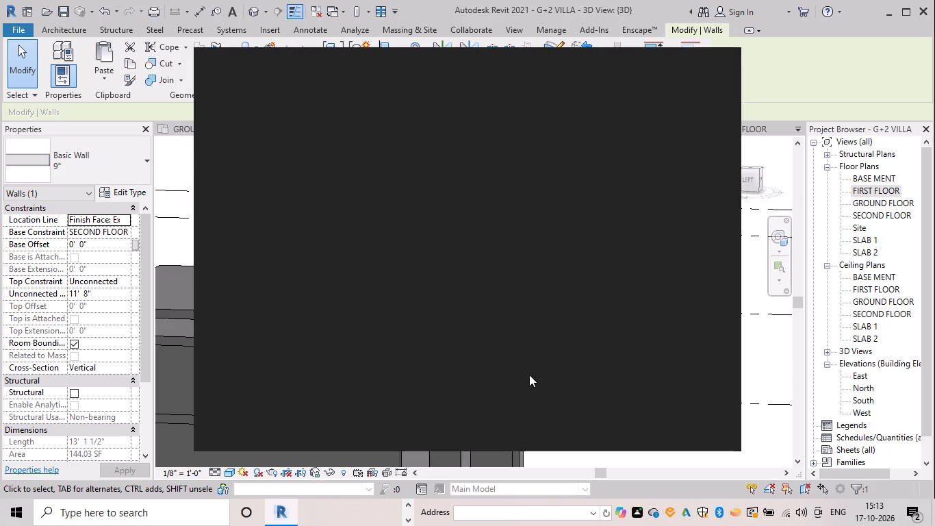
# Dismiss the pop-up notification window covering the model.
pyautogui.press('Escape')
pyautogui.press('Escape')
pyautogui.press('Escape')
pyautogui.press('Escape')
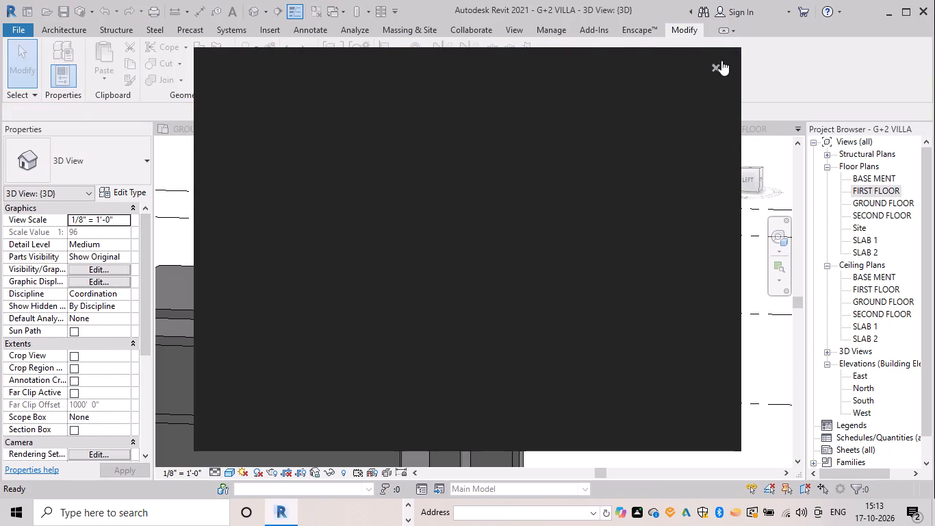
pyautogui.click(716, 62)
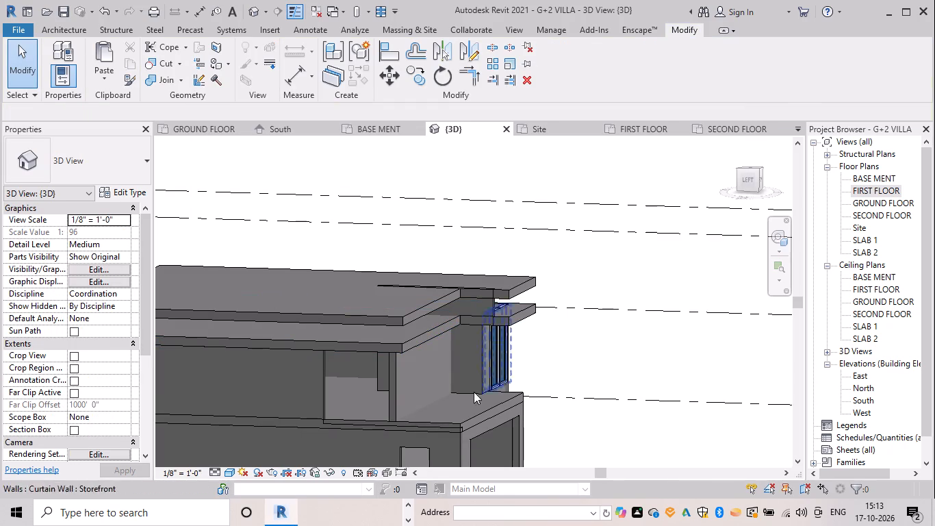
# Edit the second-floor side wall's profile, extending its upper front edge outward to the slabs' front edges, and finish the sketch.
pyautogui.click(481, 380)
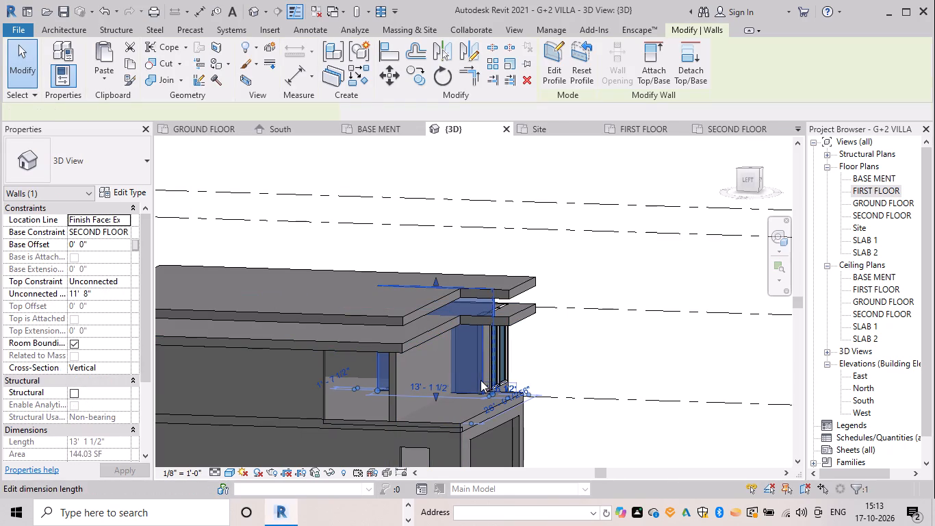
pyautogui.click(550, 82)
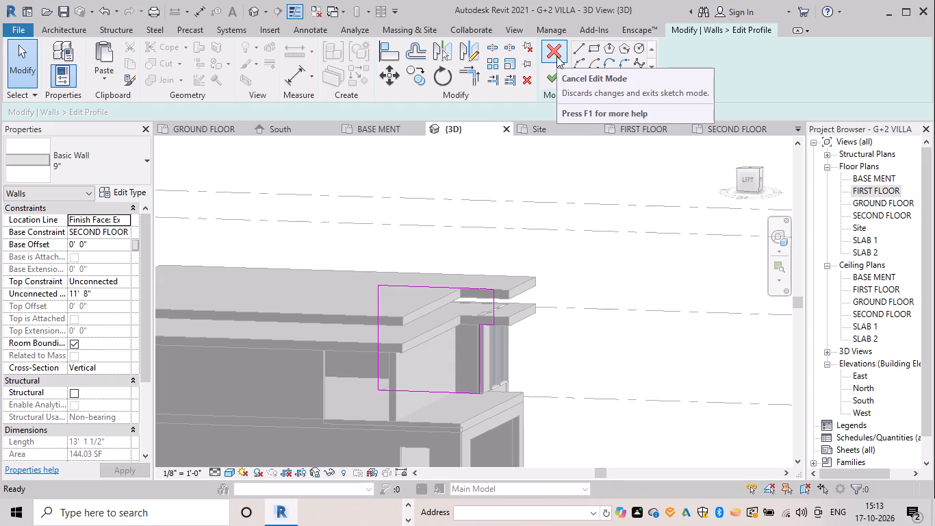
pyautogui.scroll(-1, 514, 334)
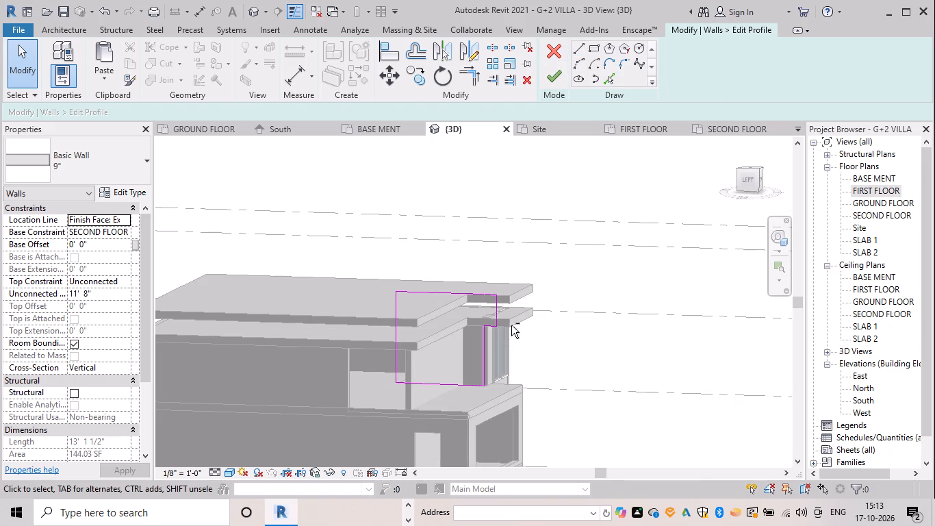
pyautogui.keyDown('shift'); pyautogui.moveTo(517, 308); pyautogui.dragTo(545, 280, button='middle'); pyautogui.keyUp('shift')
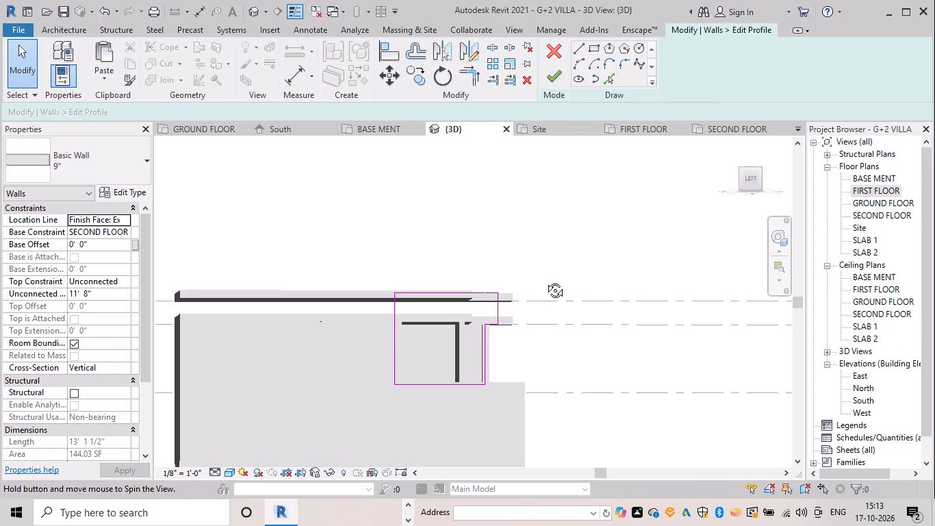
pyautogui.keyDown('shift'); pyautogui.moveTo(545, 280); pyautogui.dragTo(550, 277, button='middle'); pyautogui.keyUp('shift')
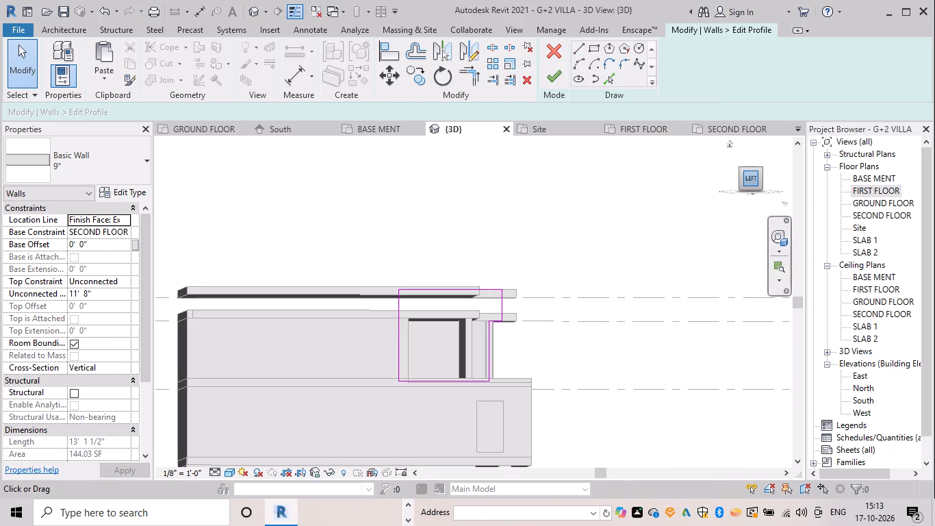
pyautogui.click(754, 178)
pyautogui.scroll(10, 514, 279)
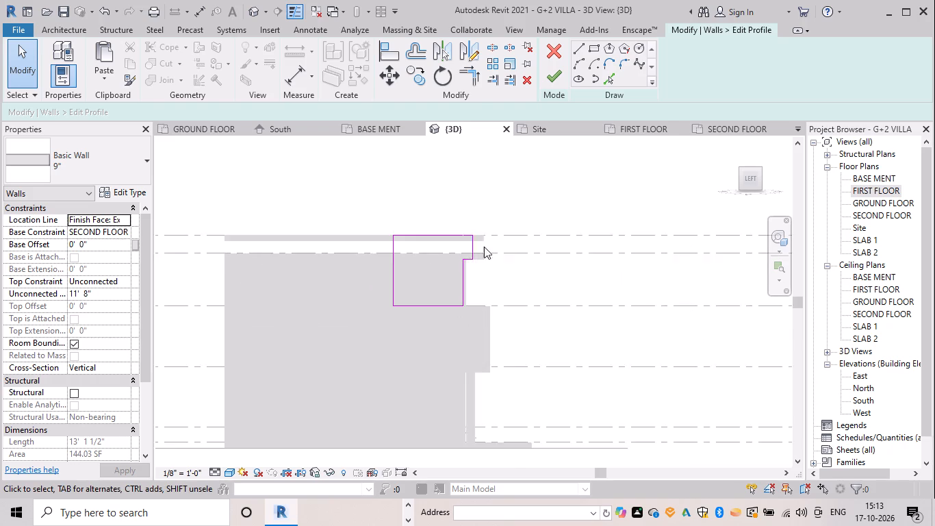
pyautogui.scroll(11, 469, 252)
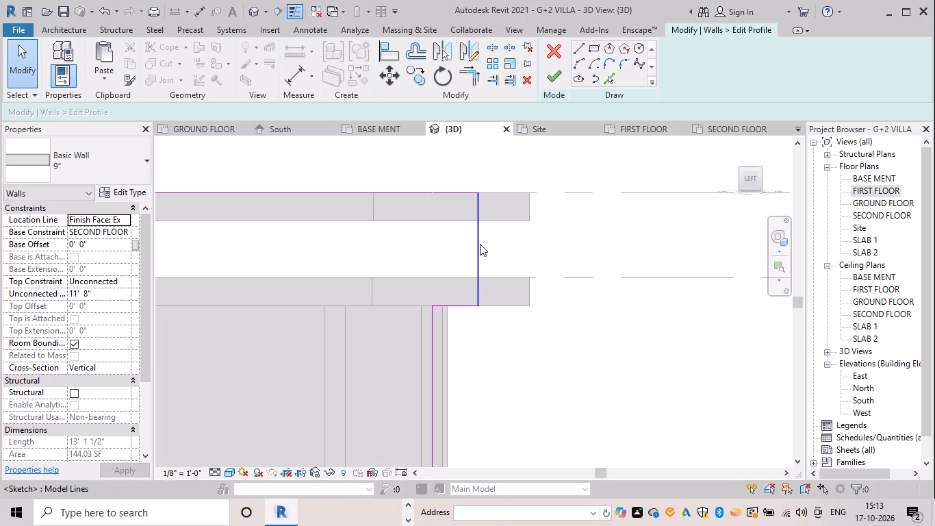
pyautogui.moveTo(477, 244); pyautogui.dragTo(530, 245)
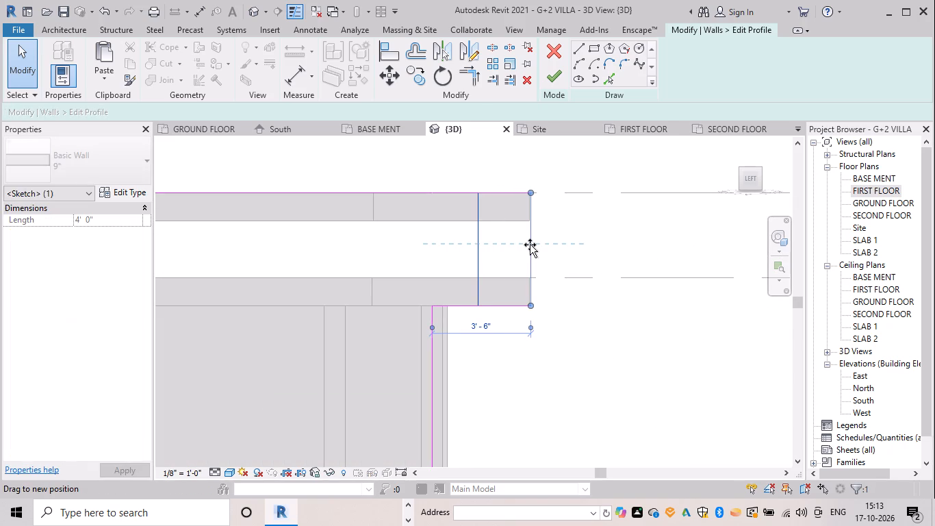
pyautogui.moveTo(530, 245); pyautogui.dragTo(528, 245)
pyautogui.scroll(4, 529, 245)
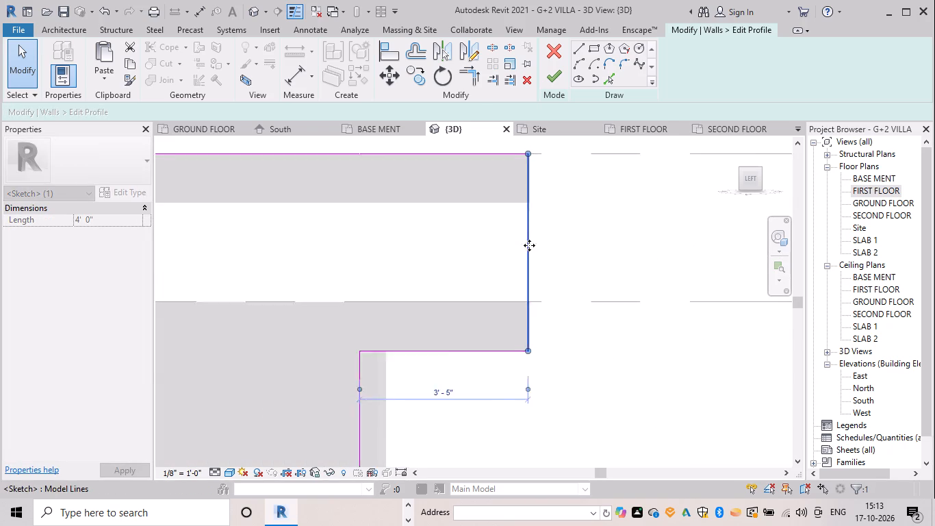
pyautogui.scroll(8, 529, 245)
pyautogui.press('Right')
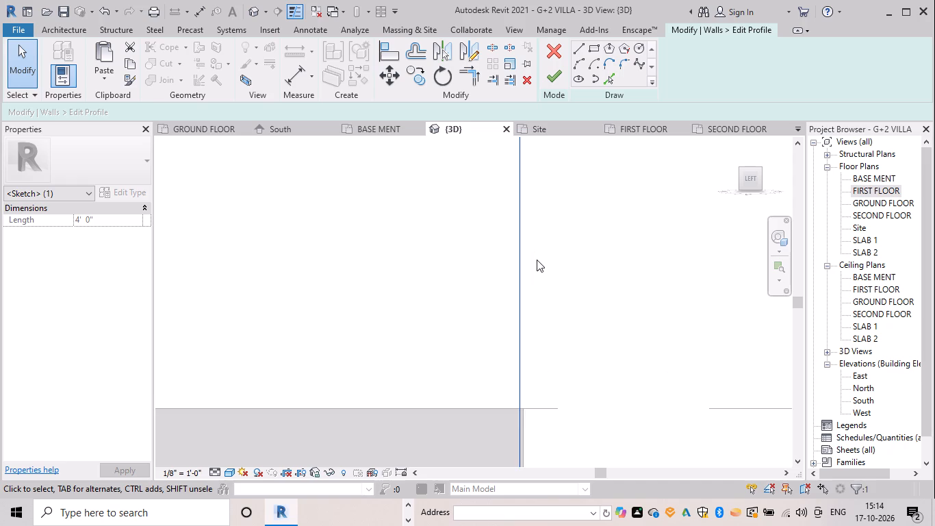
pyautogui.press('Right')
pyautogui.click(553, 85)
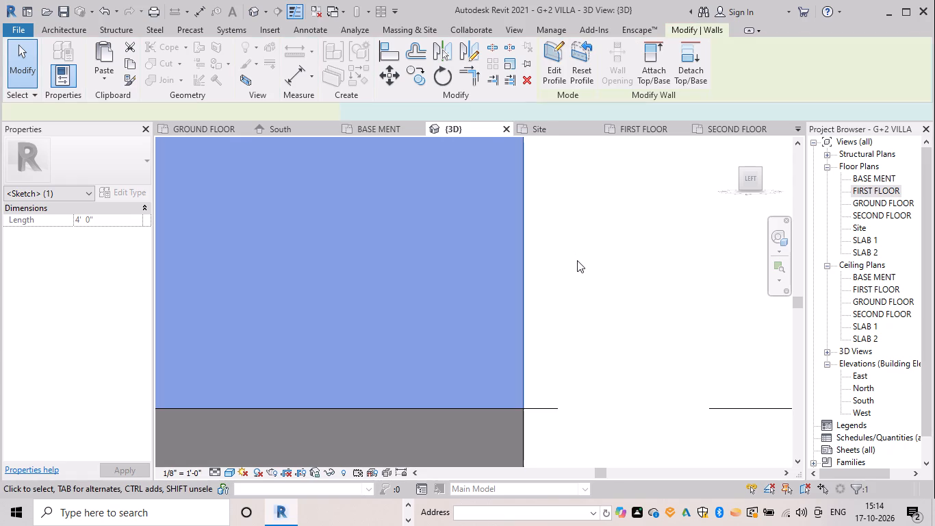
pyautogui.scroll(-11, 577, 261)
pyautogui.press('Escape')
# In the SLAB 1 floor plan, draw a 3' high, 9" wall along the projecting front edge, from the side wall to the slab's outer corner.
pyautogui.scroll(-7, 583, 272)
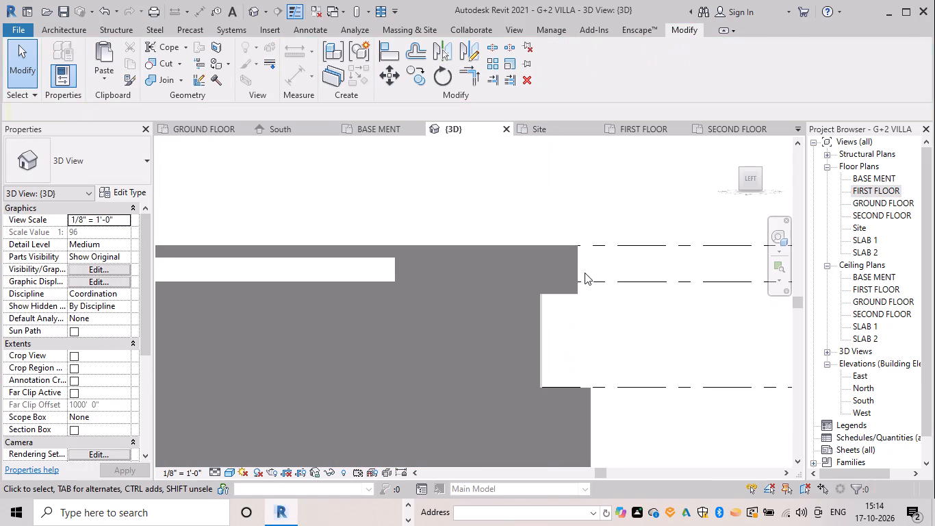
pyautogui.scroll(-4, 589, 271)
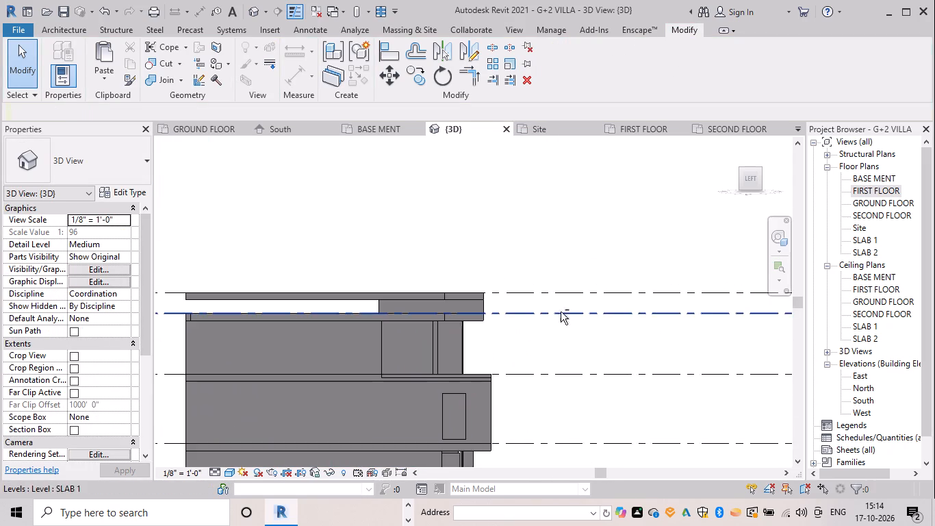
pyautogui.keyDown('shift'); pyautogui.moveTo(561, 312); pyautogui.dragTo(463, 329, button='middle'); pyautogui.keyUp('shift')
pyautogui.scroll(3, 465, 328)
pyautogui.keyDown('shift'); pyautogui.moveTo(561, 309); pyautogui.dragTo(456, 331, button='middle'); pyautogui.keyUp('shift')
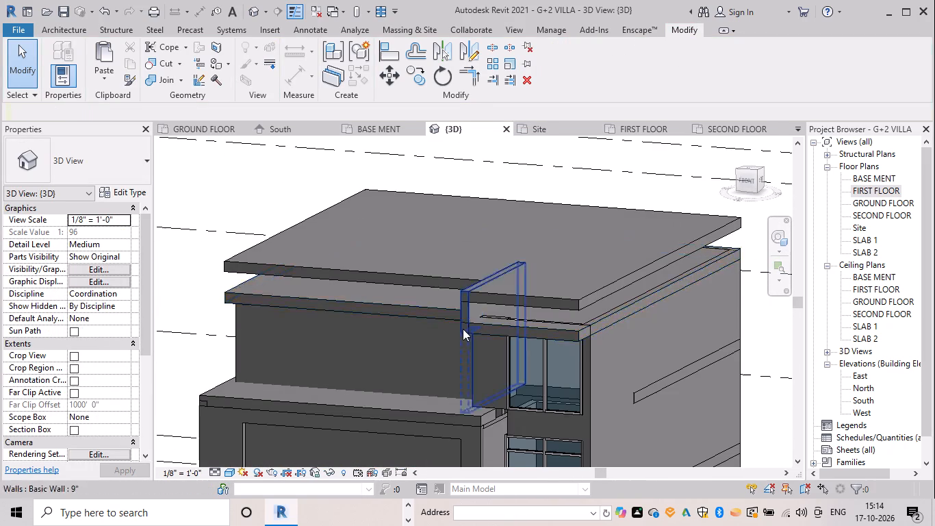
pyautogui.doubleClick(871, 239)
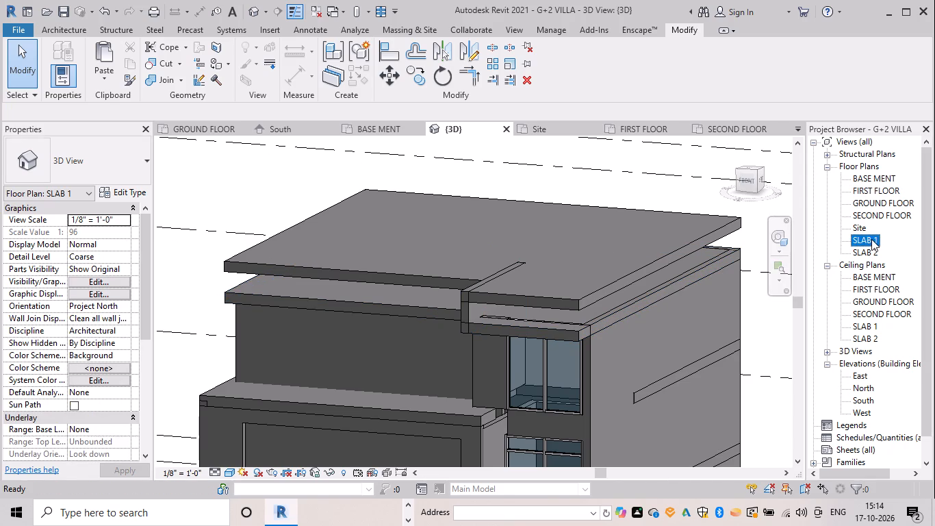
pyautogui.press('w')
pyautogui.press('a')
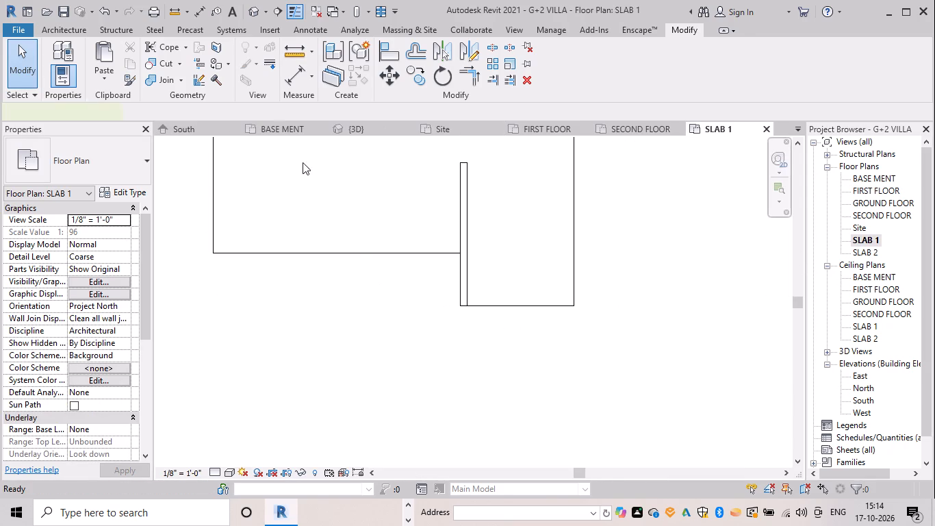
pyautogui.moveTo(242, 112); pyautogui.dragTo(160, 121)
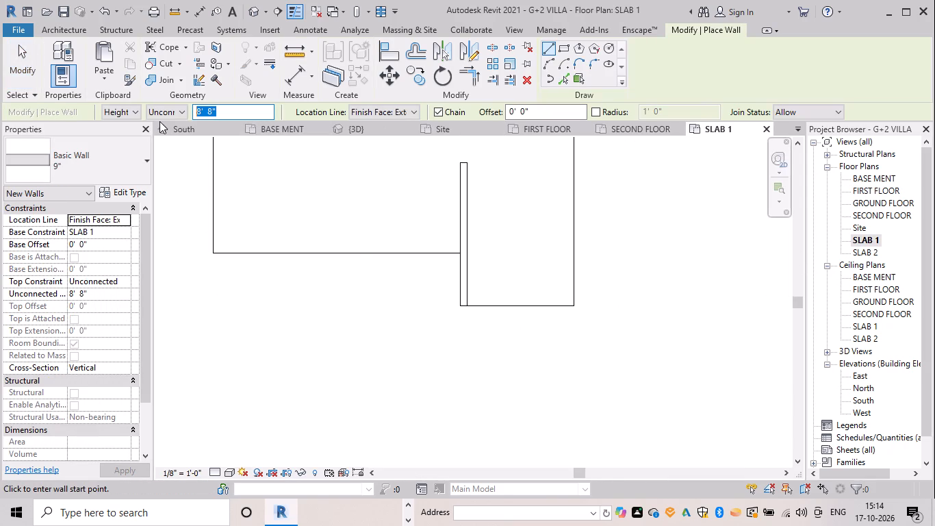
pyautogui.press('BackSpace')
pyautogui.write("3'")
pyautogui.press('Return')
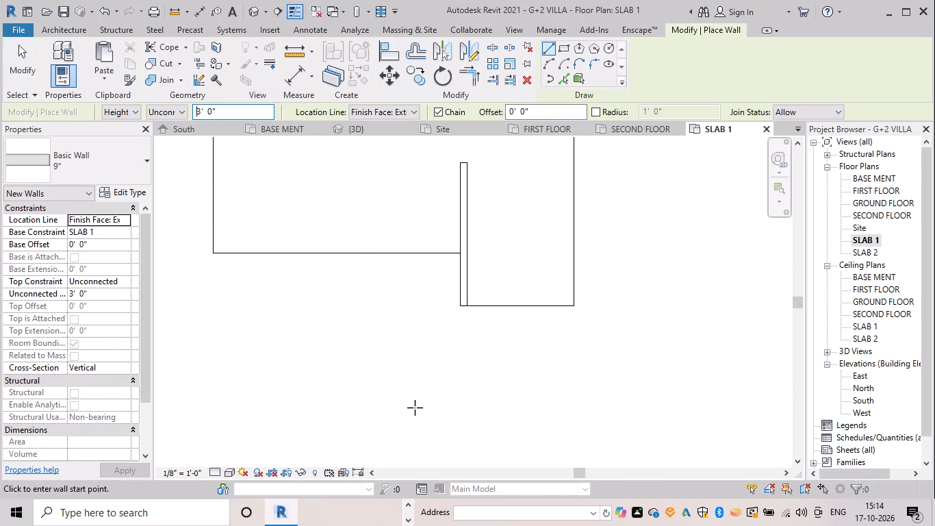
pyautogui.moveTo(470, 310); pyautogui.dragTo(481, 310)
pyautogui.press('space')
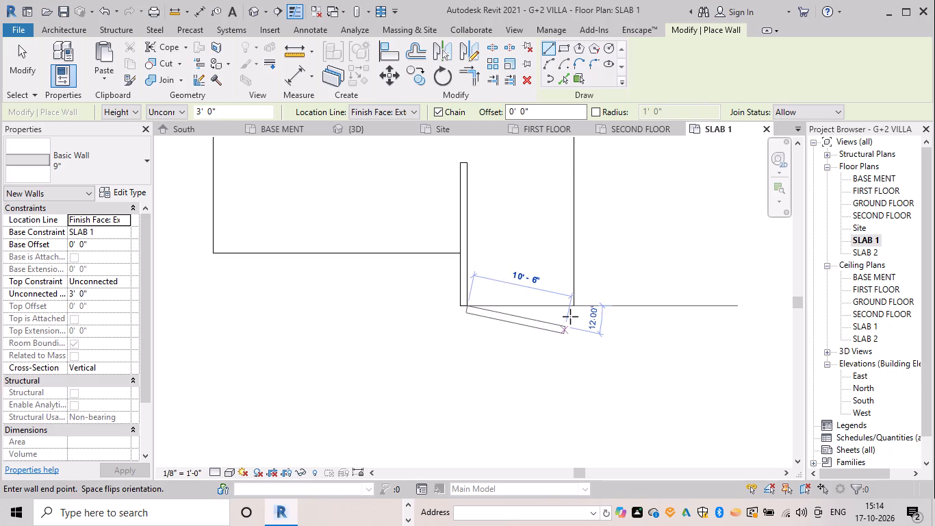
pyautogui.click(574, 307)
pyautogui.press('Escape')
pyautogui.press('Escape')
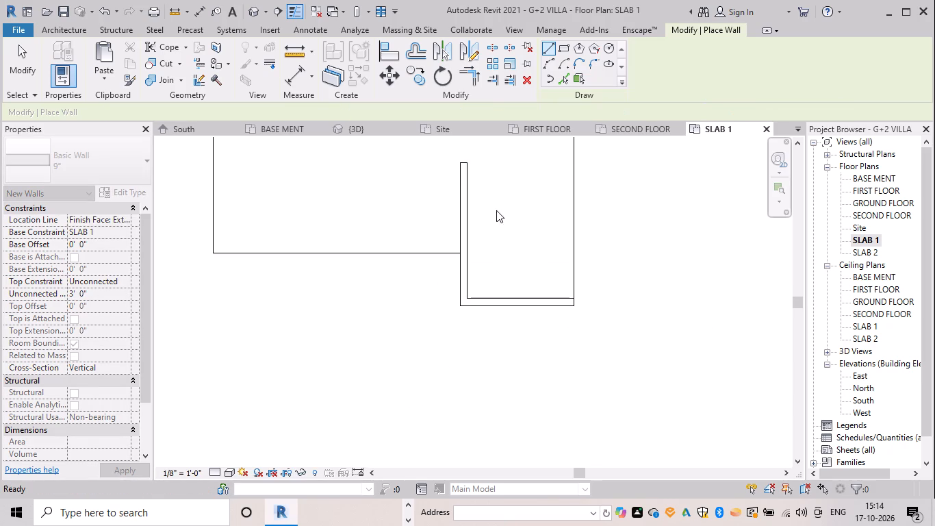
# In the SLAB 1 floor plan, draw a 3' high, 9" wall along the slab's east edge, from the projecting front corner to the rear corner.
pyautogui.press('Escape')
pyautogui.click(380, 132)
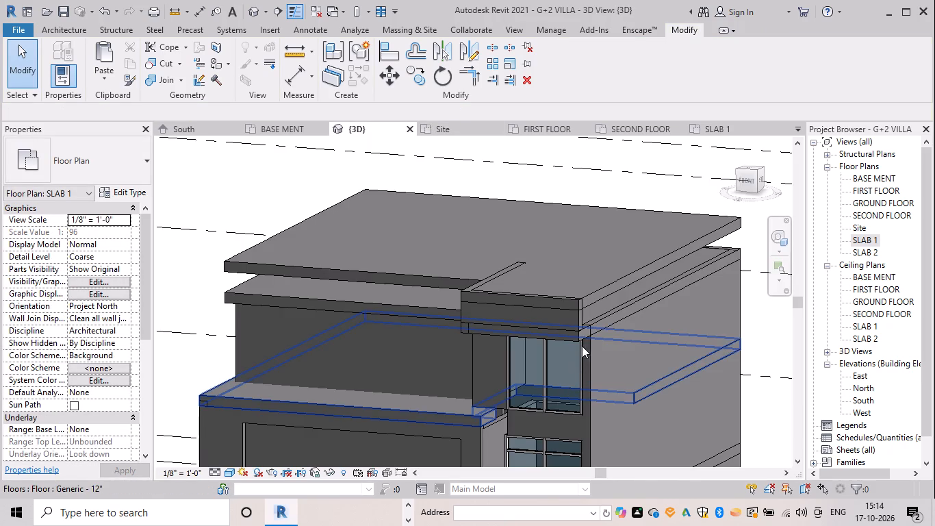
pyautogui.click(733, 130)
pyautogui.write('wa')
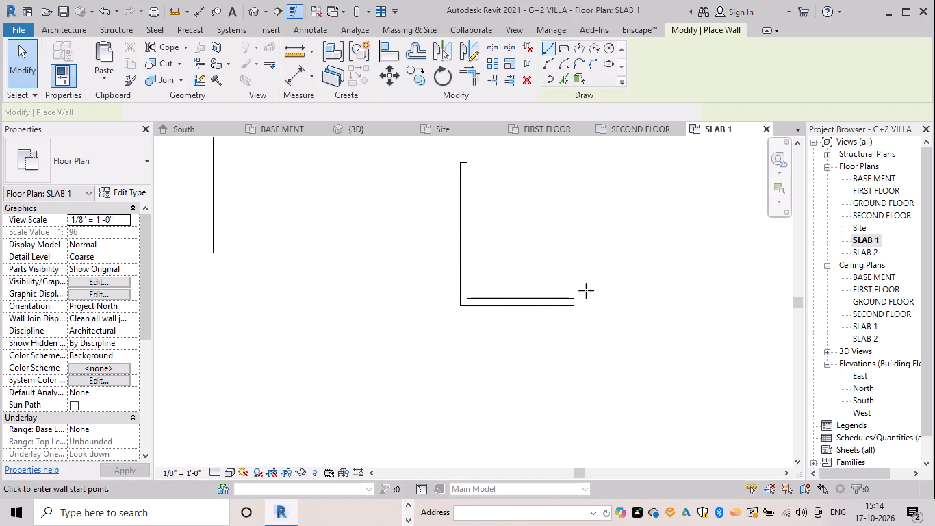
pyautogui.moveTo(575, 298); pyautogui.dragTo(581, 280)
pyautogui.scroll(-1, 582, 206)
pyautogui.moveTo(582, 212); pyautogui.dragTo(582, 466, button='middle')
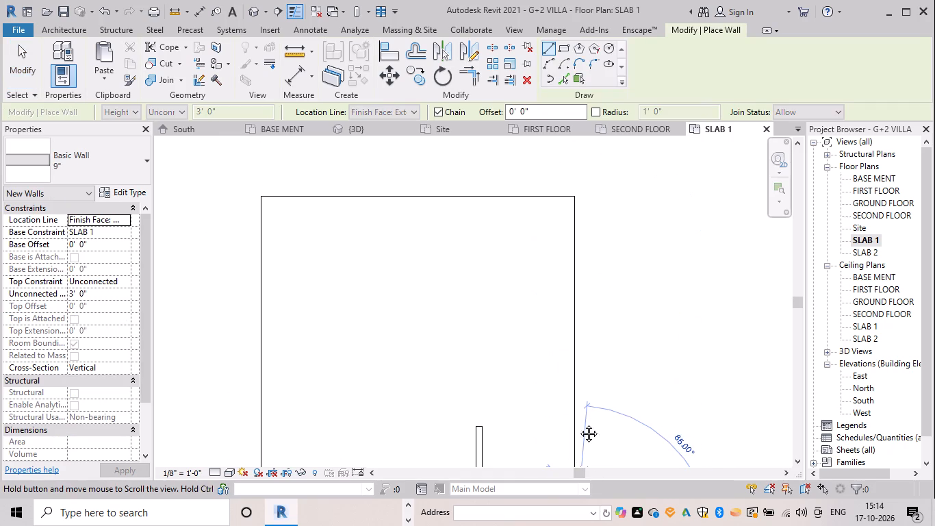
pyautogui.press('space')
pyautogui.click(567, 193)
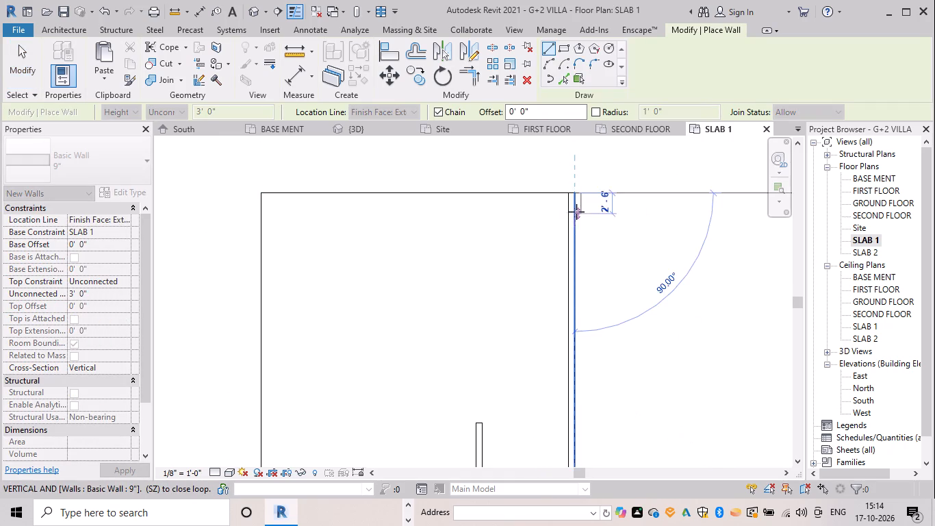
pyautogui.press('Escape')
pyautogui.press('Escape')
pyautogui.press('Escape')
# Dismiss the pop-up notification and examine the new roof-edge walls and slab overhangs from the villa's front and left side in 3D.
pyautogui.moveTo(357, 125); pyautogui.dragTo(361, 131)
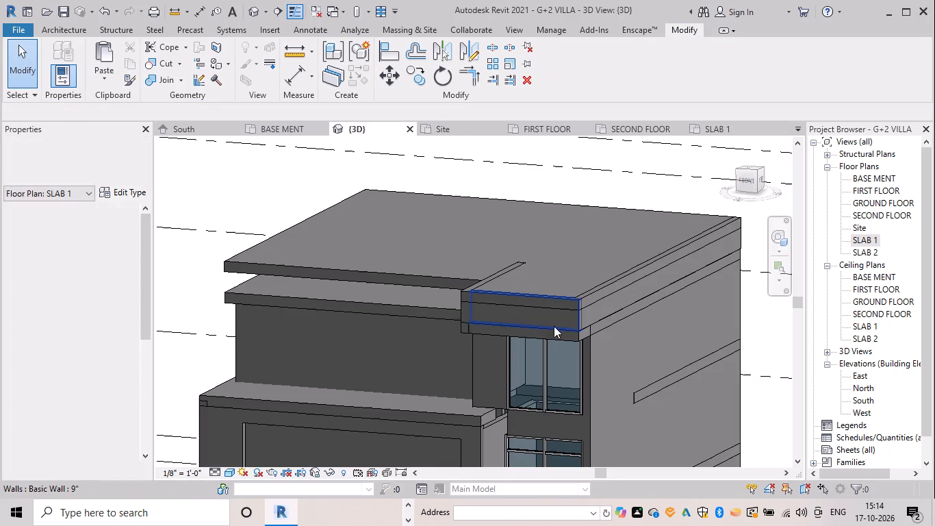
pyautogui.scroll(-1, 584, 355)
pyautogui.keyDown('shift'); pyautogui.moveTo(581, 358); pyautogui.dragTo(684, 325, button='middle'); pyautogui.keyUp('shift')
pyautogui.keyDown('shift'); pyautogui.scroll(-1, 582, 358); pyautogui.keyUp('shift')
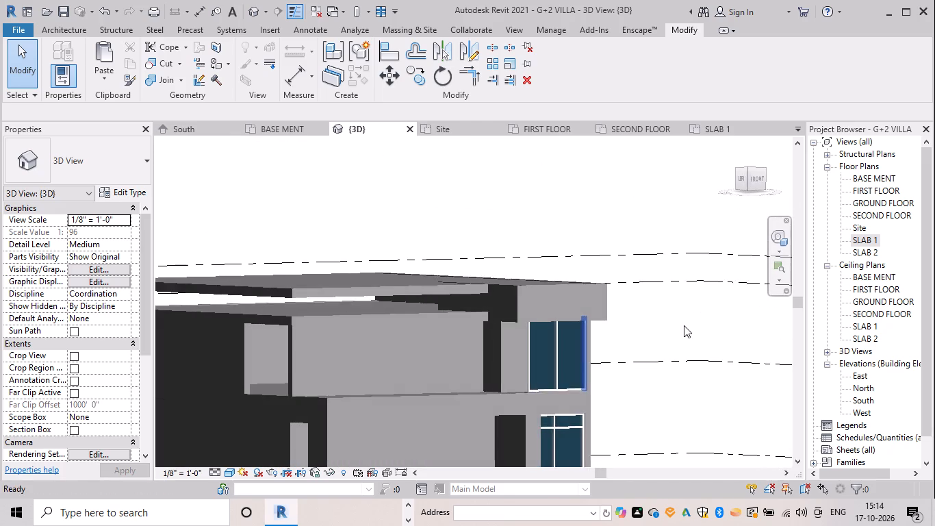
pyautogui.keyDown('shift'); pyautogui.moveTo(482, 349); pyautogui.dragTo(537, 355, button='middle'); pyautogui.keyUp('shift')
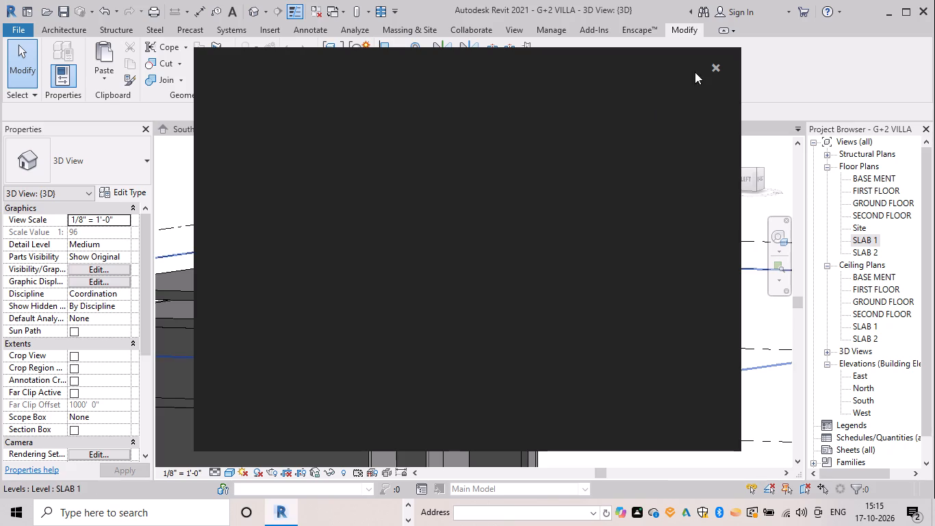
pyautogui.click(713, 65)
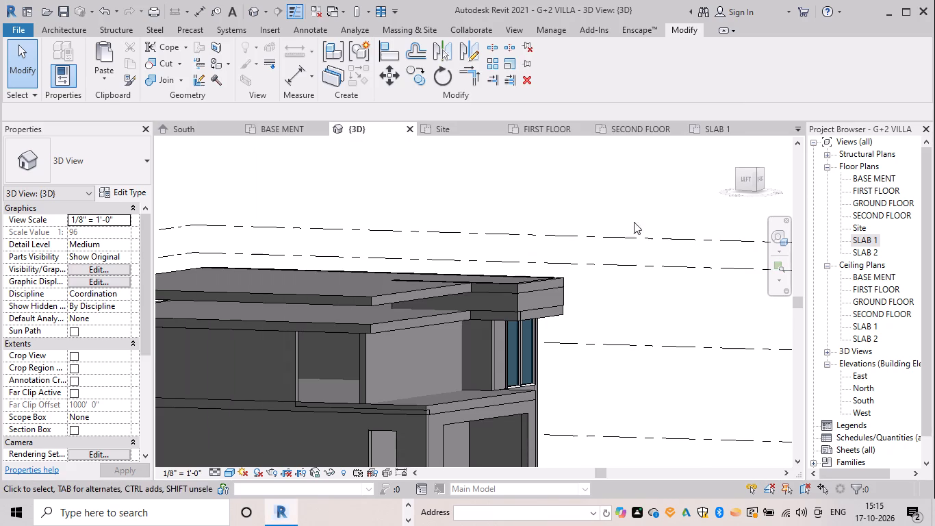
pyautogui.press('Escape')
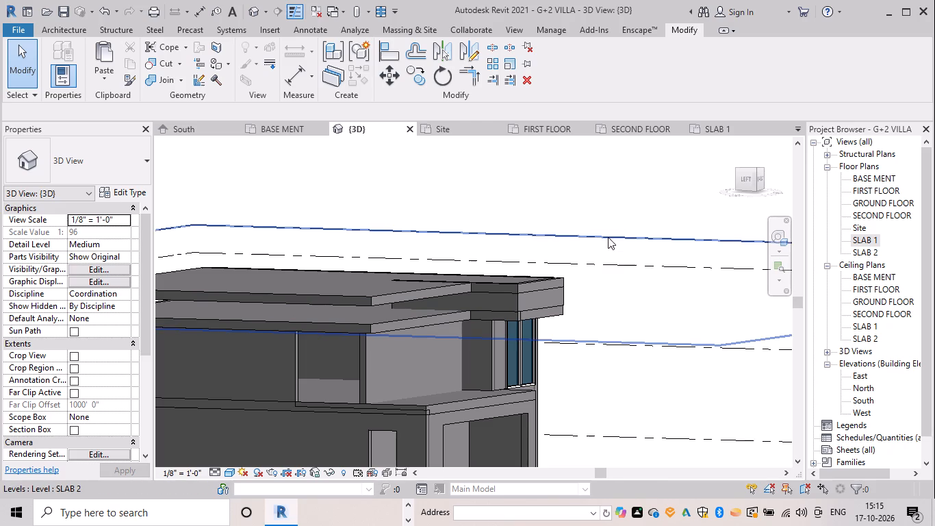
pyautogui.keyDown('shift'); pyautogui.moveTo(600, 235); pyautogui.dragTo(528, 278, button='middle'); pyautogui.keyUp('shift')
pyautogui.keyDown('shift'); pyautogui.moveTo(422, 373); pyautogui.dragTo(509, 355, button='middle'); pyautogui.keyUp('shift')
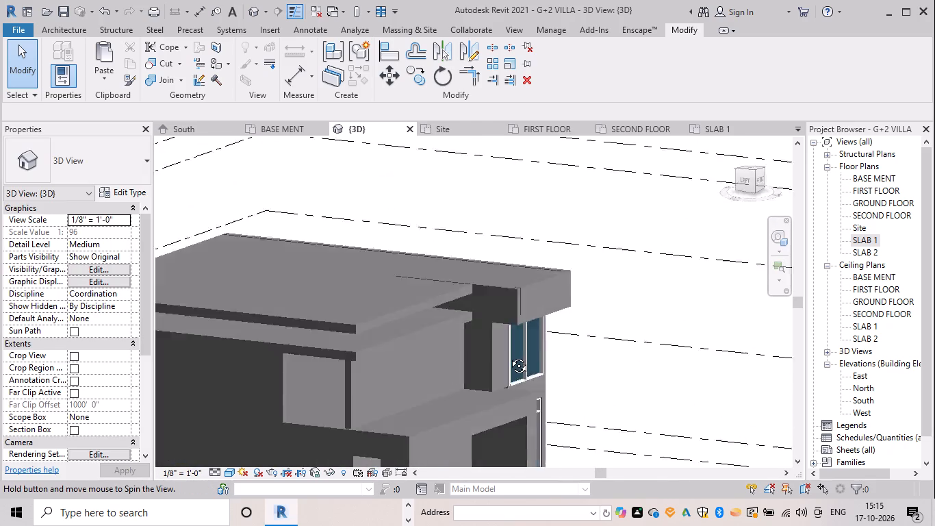
pyautogui.keyDown('shift'); pyautogui.moveTo(509, 355); pyautogui.dragTo(539, 336, button='middle'); pyautogui.keyUp('shift')
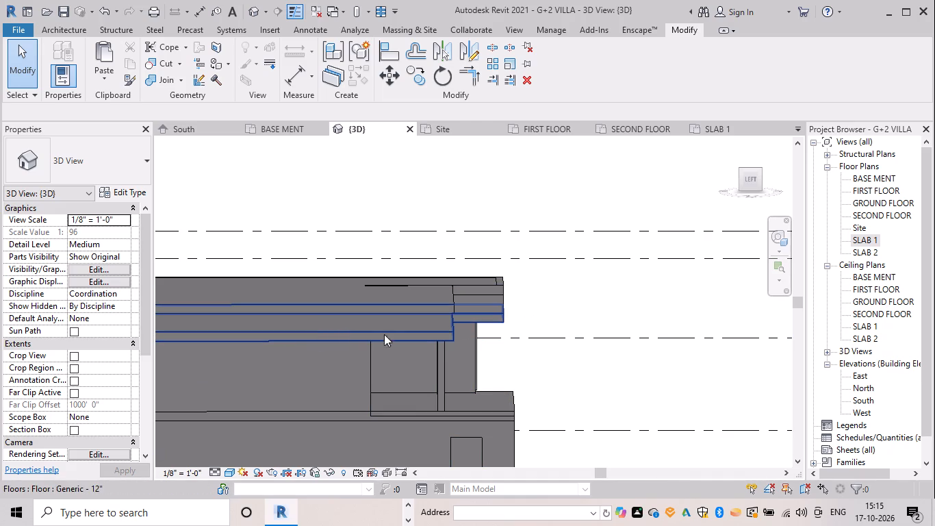
# Move the recessed 9" front wall based on FIRST FLOOR about 10" back toward the rear of the villa.
pyautogui.click(435, 350)
pyautogui.scroll(-2, 498, 382)
pyautogui.keyDown('shift'); pyautogui.moveTo(474, 384); pyautogui.dragTo(472, 373, button='middle'); pyautogui.keyUp('shift')
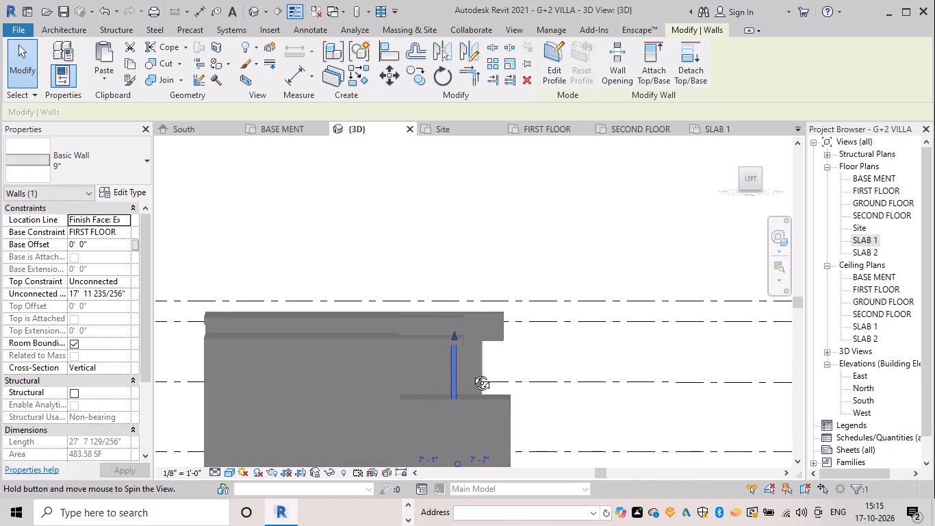
pyautogui.keyDown('shift'); pyautogui.moveTo(472, 373); pyautogui.dragTo(471, 371, button='middle'); pyautogui.keyUp('shift')
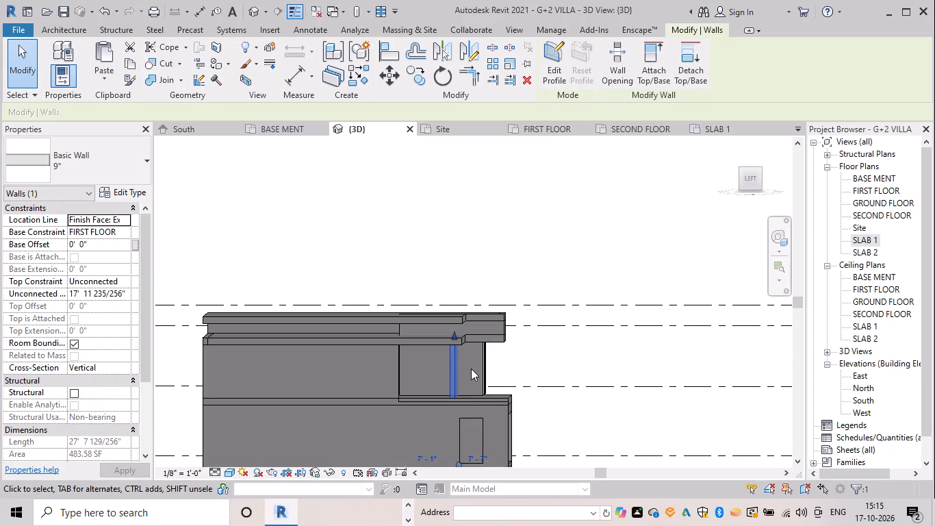
pyautogui.press('Left')
pyautogui.press('Left')
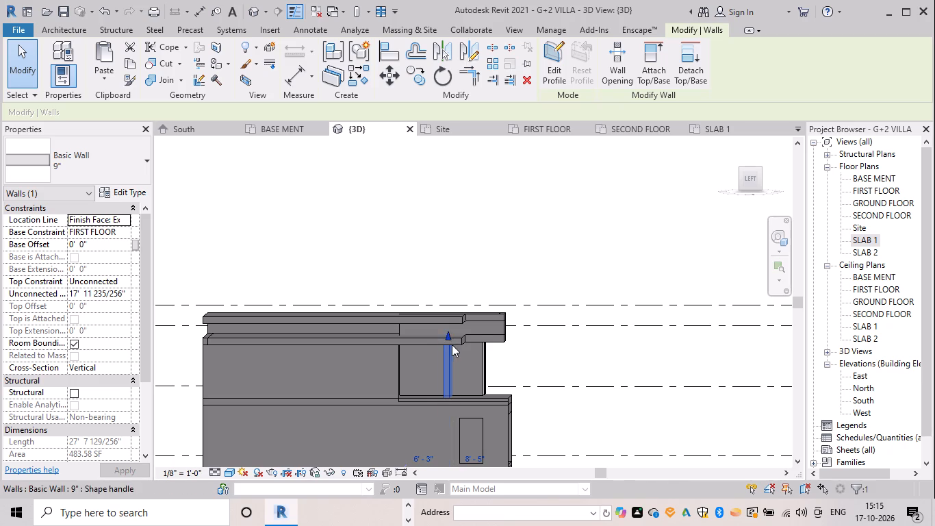
# Edit the SLAB 1 floor boundary, moving its 26' recessed front edge about 6" toward the rear, and finish the sketch.
pyautogui.click(459, 342)
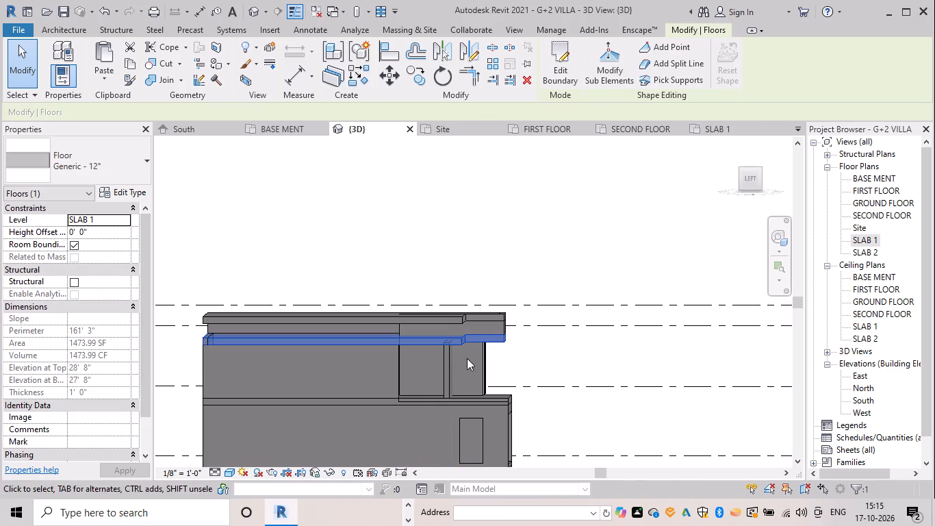
pyautogui.keyDown('shift'); pyautogui.moveTo(467, 358); pyautogui.dragTo(477, 390, button='middle'); pyautogui.keyUp('shift')
pyautogui.click(555, 83)
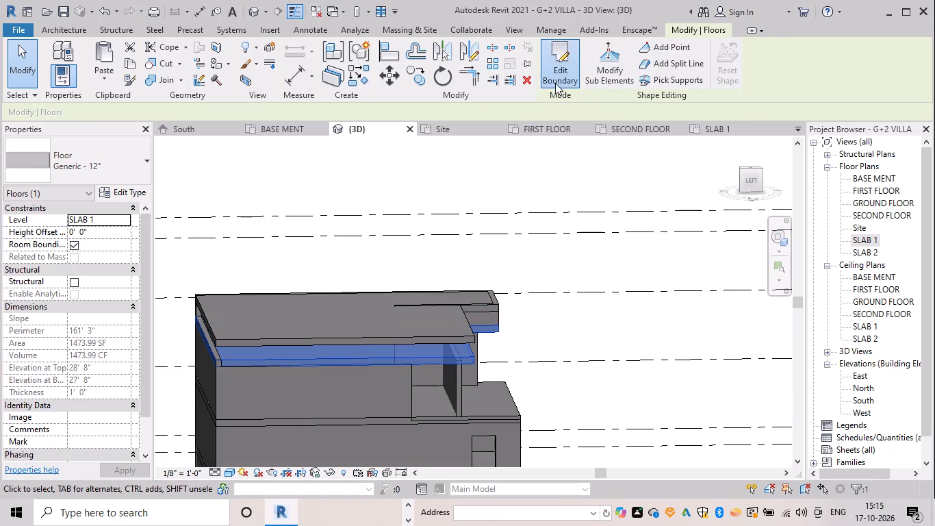
pyautogui.scroll(3, 487, 344)
pyautogui.click(465, 341)
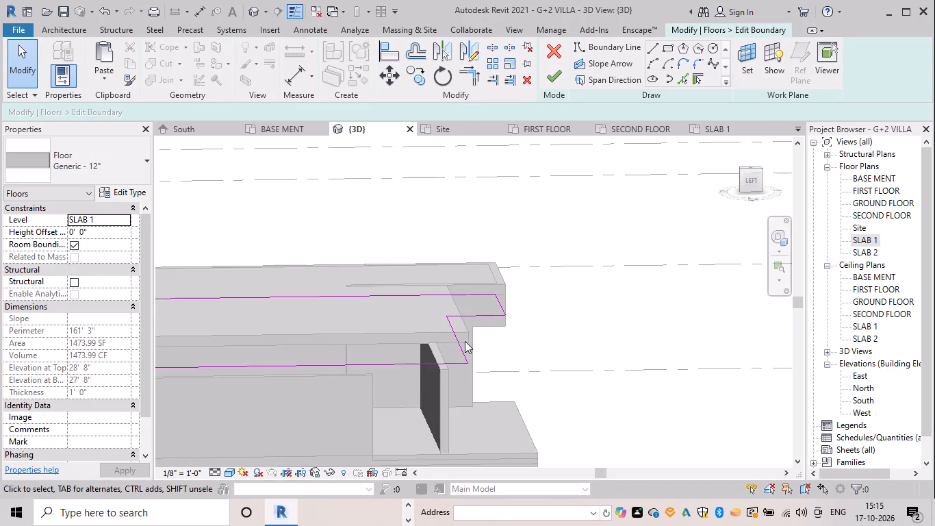
pyautogui.click(463, 341)
pyautogui.keyDown('shift'); pyautogui.moveTo(525, 344); pyautogui.dragTo(524, 308, button='middle'); pyautogui.keyUp('shift')
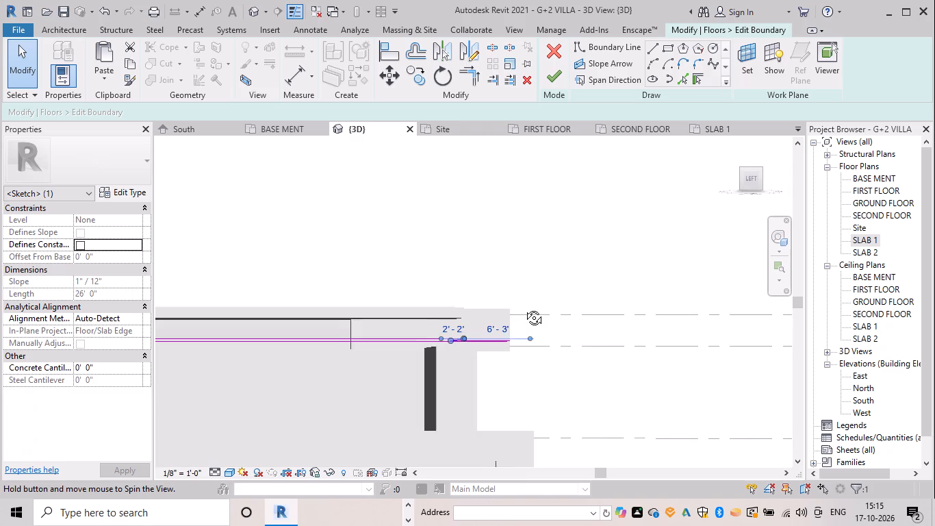
pyautogui.keyDown('shift'); pyautogui.moveTo(524, 308); pyautogui.dragTo(522, 308, button='middle'); pyautogui.keyUp('shift')
pyautogui.press('Left')
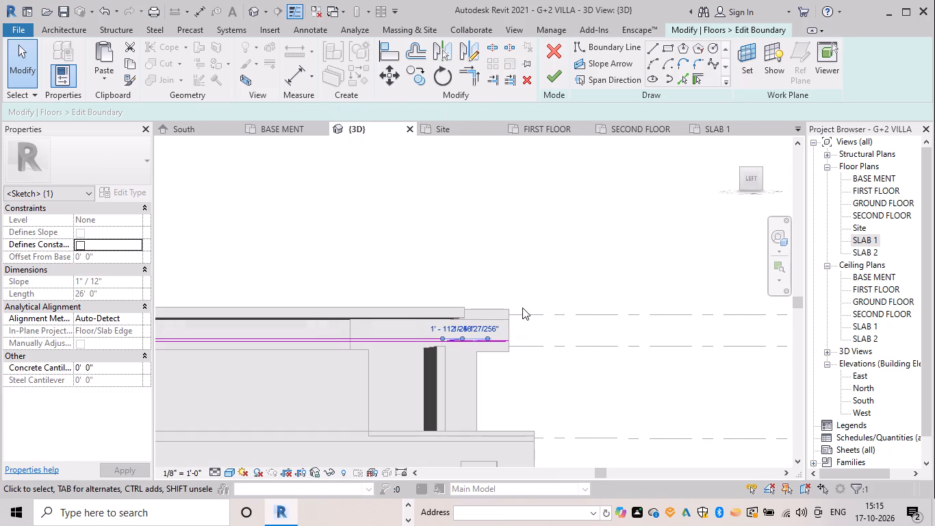
pyautogui.press('Left')
pyautogui.click(556, 75)
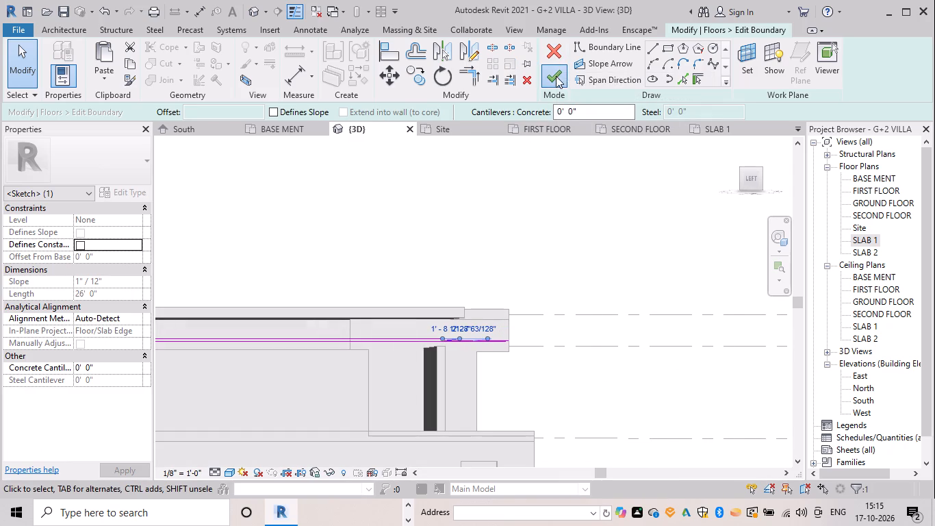
# Edit the SLAB 2 floor boundary, moving its 26' recessed front edge about 6" toward the rear, and finish the sketch.
pyautogui.click(459, 316)
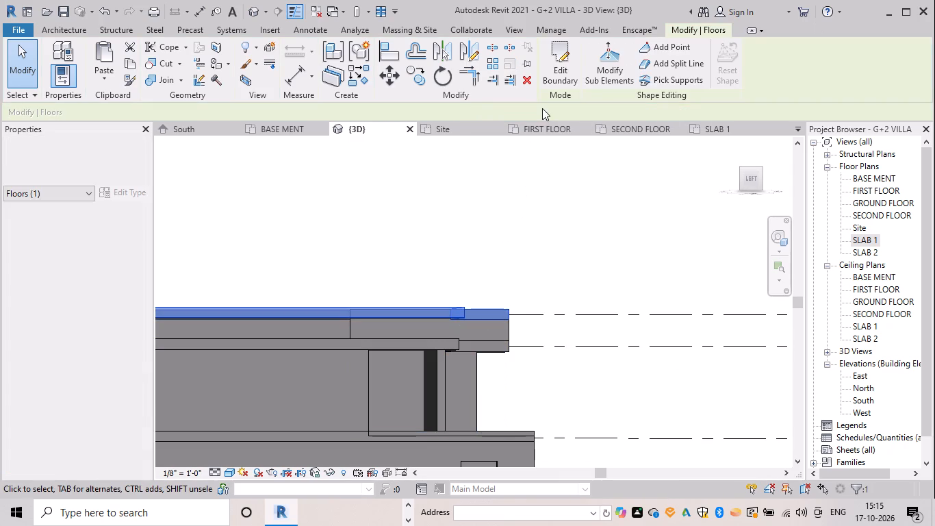
pyautogui.click(559, 73)
pyautogui.keyDown('shift'); pyautogui.moveTo(520, 221); pyautogui.dragTo(520, 280, button='middle'); pyautogui.keyUp('shift')
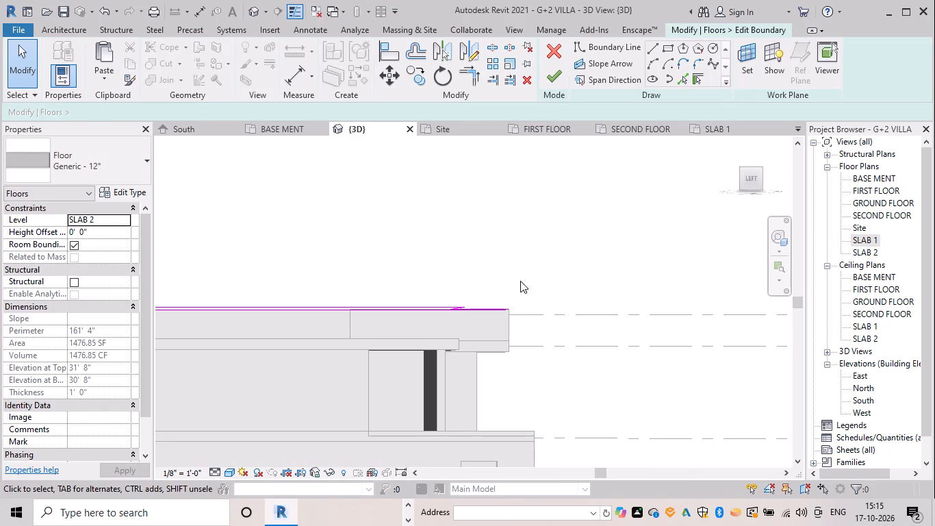
pyautogui.keyDown('shift'); pyautogui.moveTo(513, 234); pyautogui.dragTo(511, 258, button='middle'); pyautogui.keyUp('shift')
pyautogui.click(454, 309)
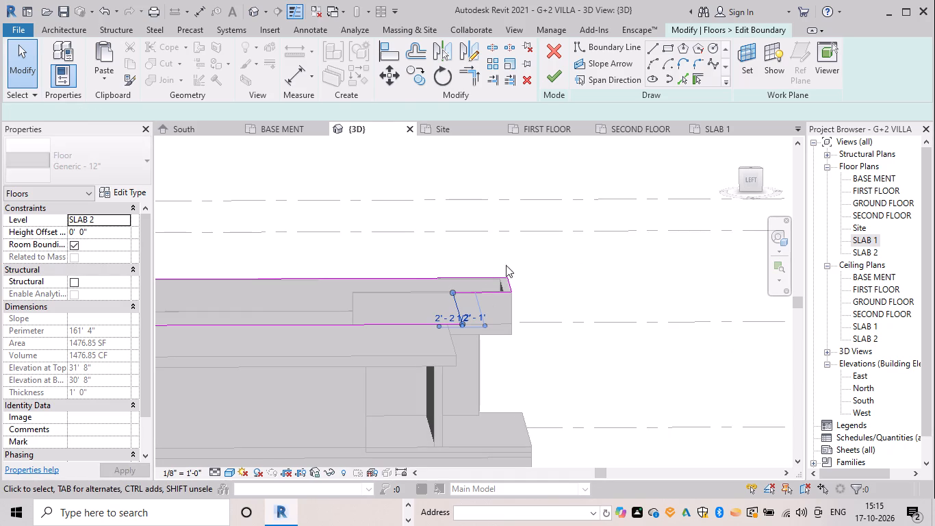
pyautogui.press('Left')
pyautogui.press('Left')
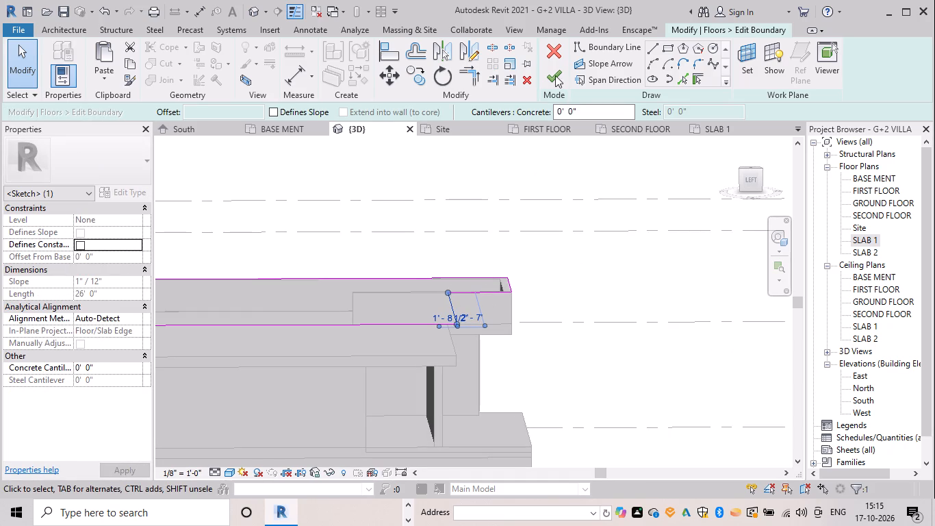
pyautogui.click(555, 75)
pyautogui.press('Escape')
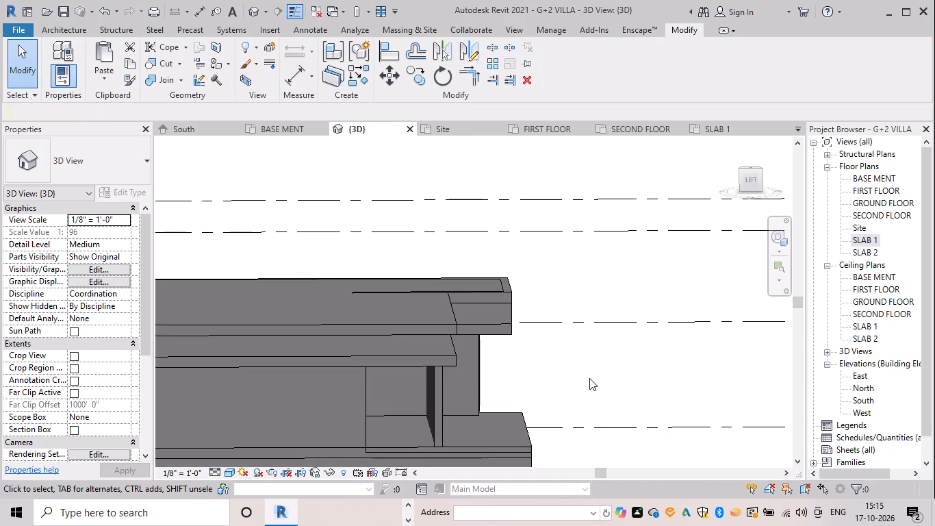
# In the SLAB 1 floor plan, draw 3' high, 9" walls along the slab's 26' recessed front, west and rear edges, closing the perimeter.
pyautogui.keyDown('shift'); pyautogui.moveTo(580, 367); pyautogui.dragTo(577, 342, button='middle'); pyautogui.keyUp('shift')
pyautogui.scroll(-3, 580, 344)
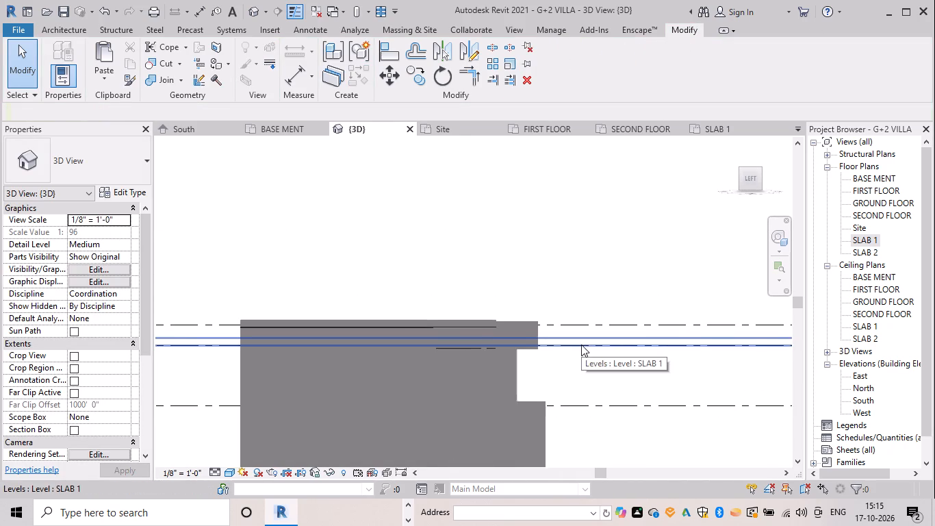
pyautogui.keyDown('shift'); pyautogui.moveTo(580, 345); pyautogui.dragTo(540, 338, button='middle'); pyautogui.keyUp('shift')
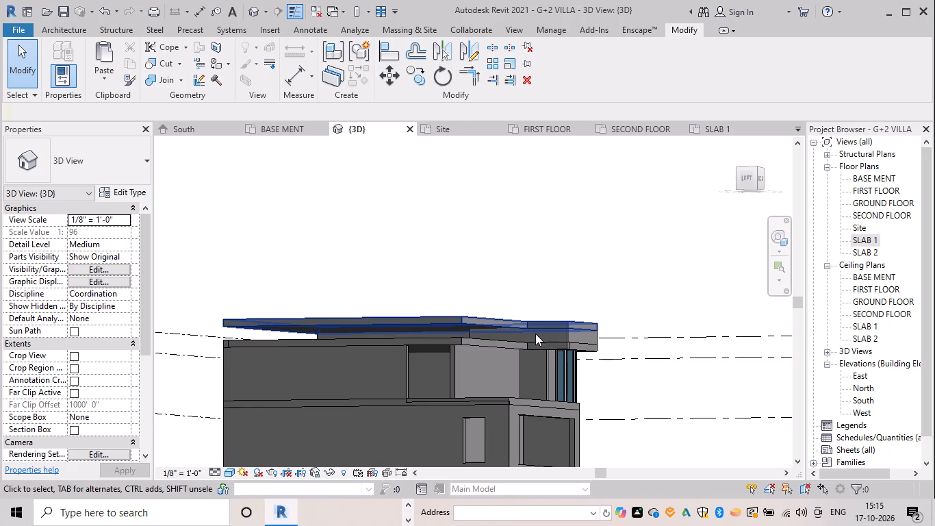
pyautogui.keyDown('shift'); pyautogui.moveTo(571, 271); pyautogui.dragTo(528, 331, button='middle'); pyautogui.keyUp('shift')
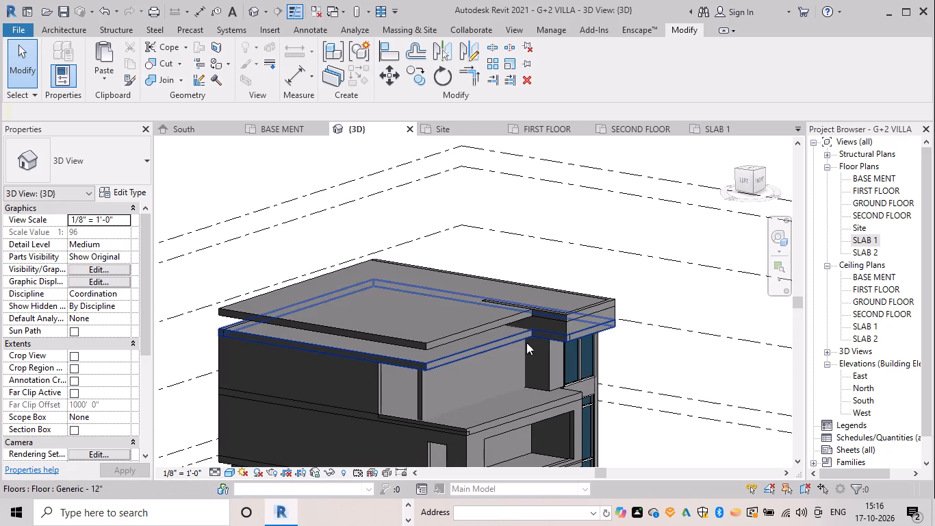
pyautogui.keyDown('shift'); pyautogui.moveTo(505, 352); pyautogui.dragTo(478, 342, button='middle'); pyautogui.keyUp('shift')
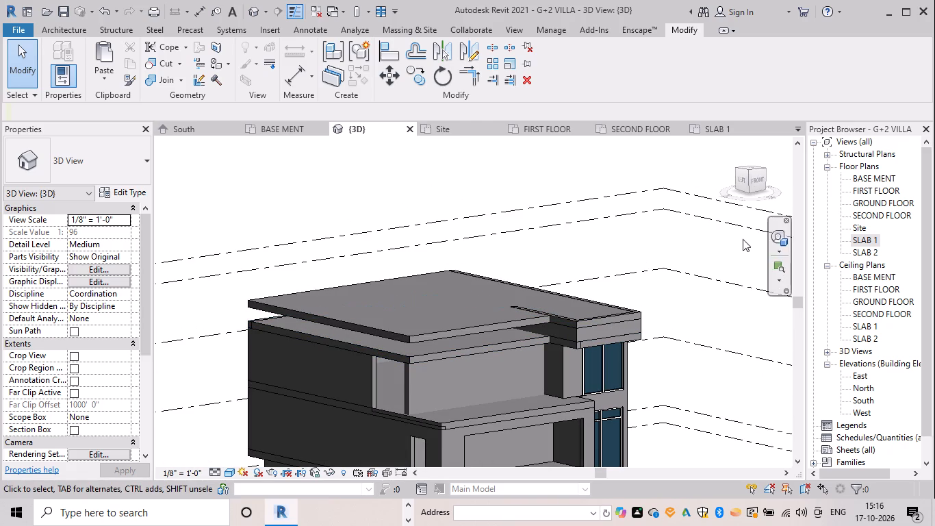
pyautogui.doubleClick(867, 239)
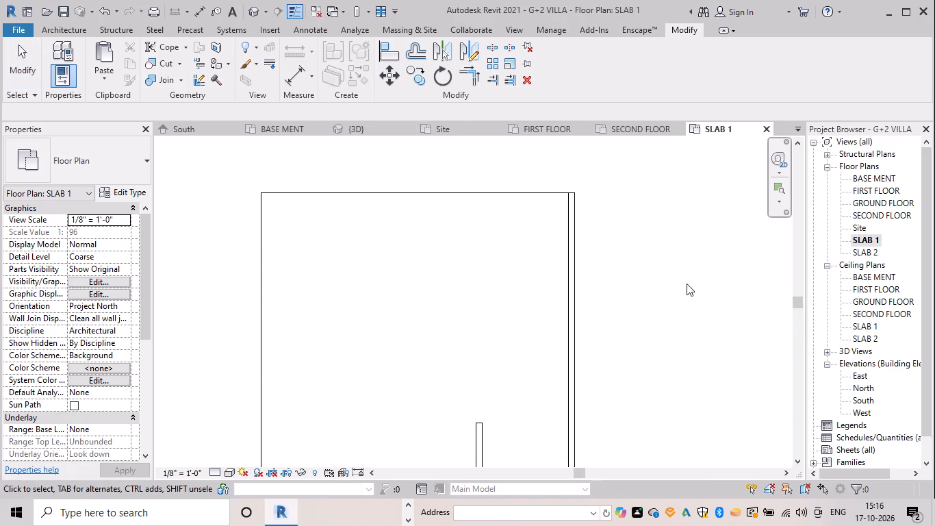
pyautogui.scroll(-3, 502, 325)
pyautogui.moveTo(500, 325); pyautogui.dragTo(517, 232, button='middle')
pyautogui.press('w')
pyautogui.press('a')
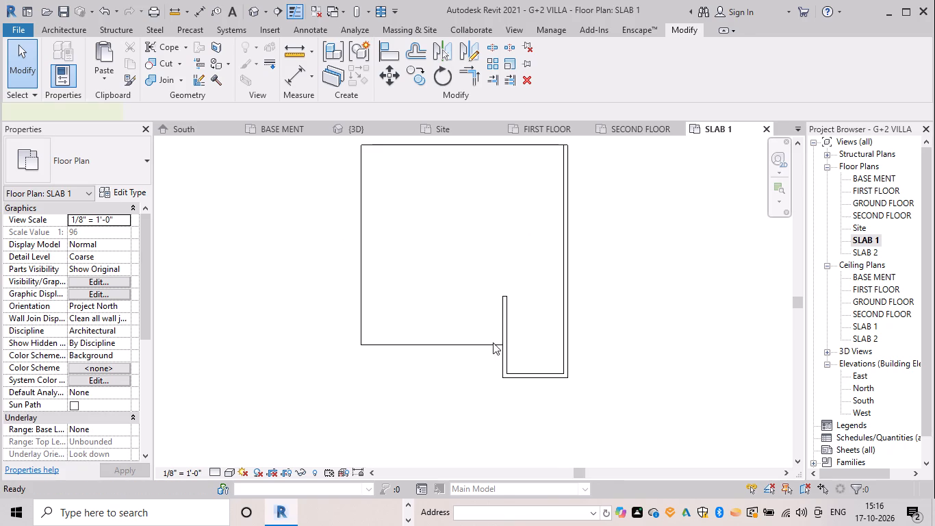
pyautogui.click(501, 344)
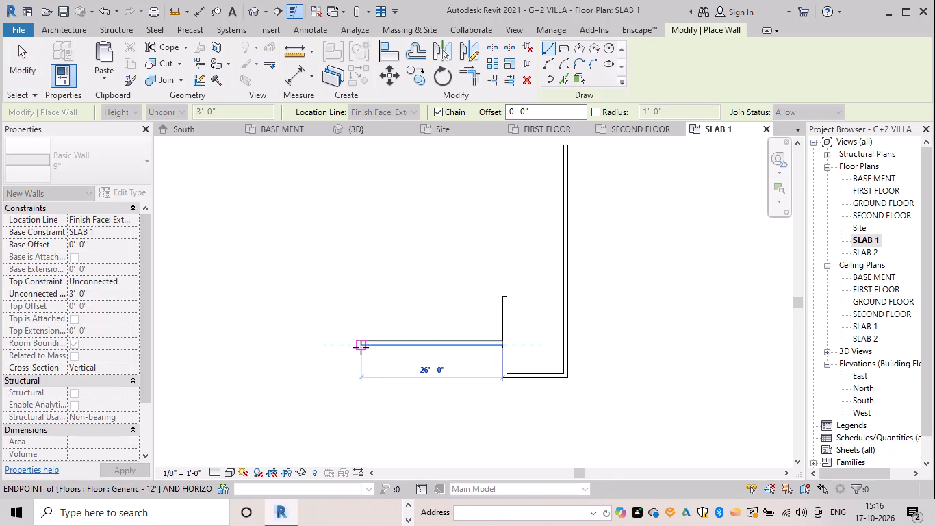
pyautogui.click(361, 345)
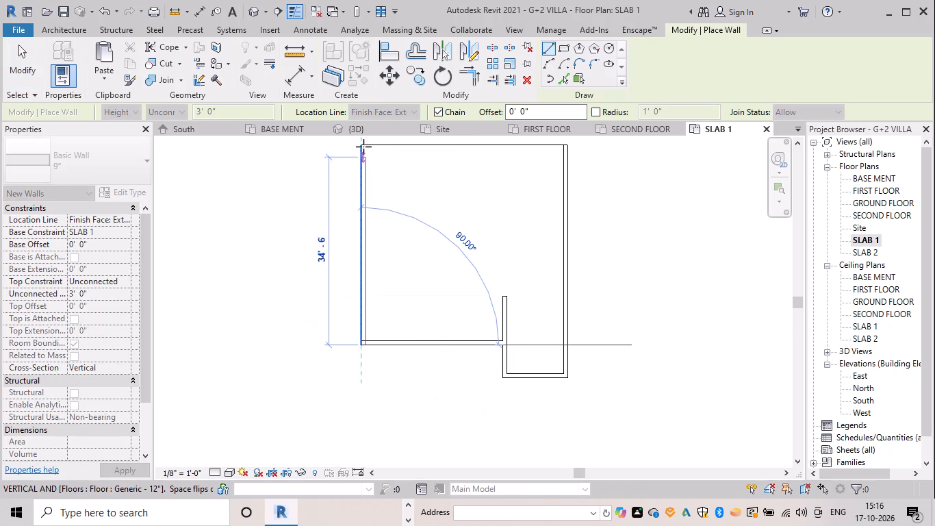
pyautogui.click(363, 145)
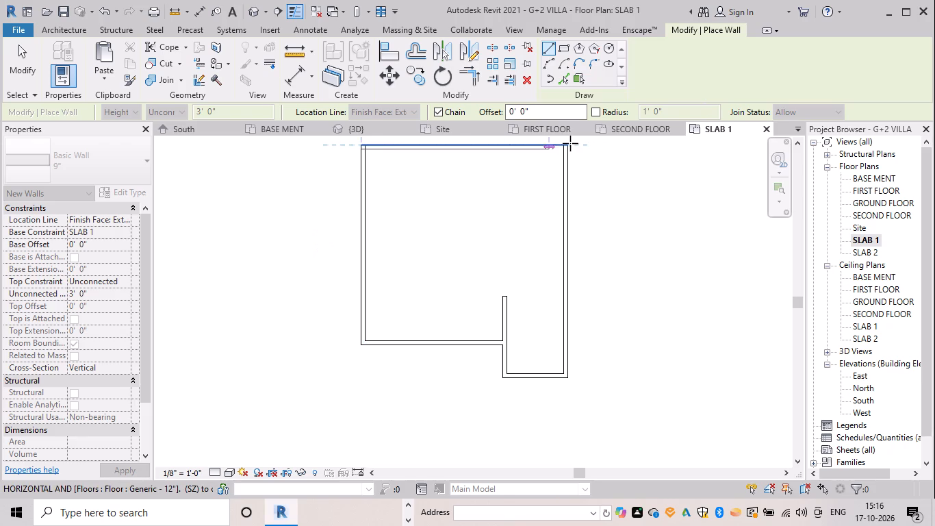
pyautogui.click(564, 146)
pyautogui.press('Escape')
pyautogui.press('Escape')
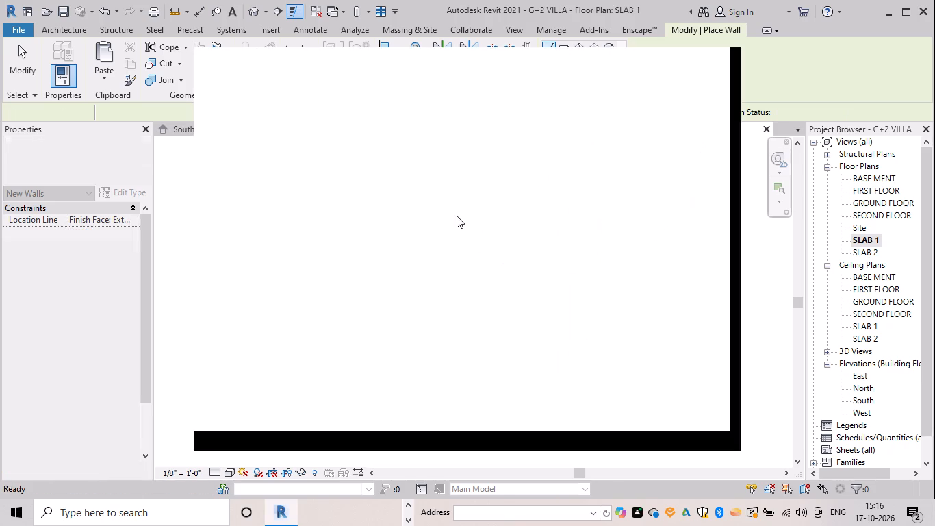
# Dismiss the pop-up notification window covering the floor plan.
pyautogui.press('Escape')
pyautogui.press('Escape')
pyautogui.press('Escape')
pyautogui.press('Escape')
pyautogui.click(715, 66)
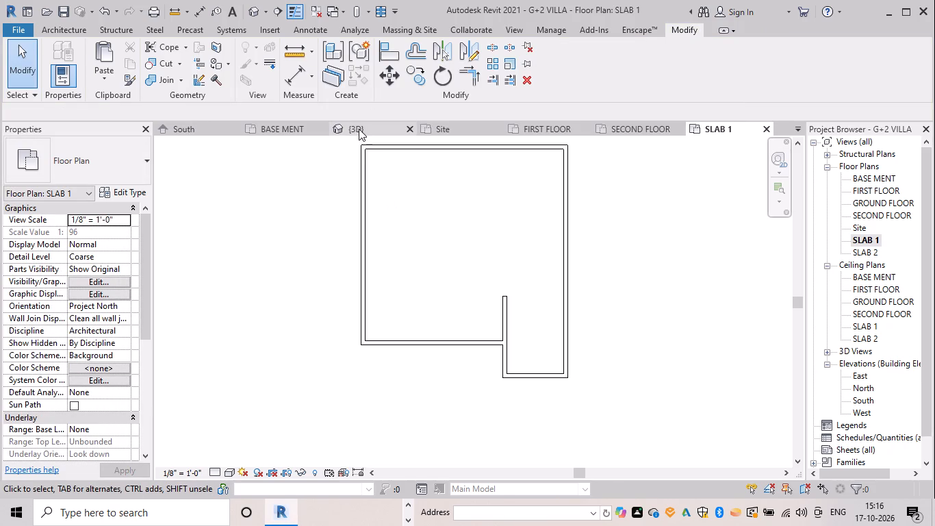
# Examine the perimeter walls between SLAB 1 and SLAB 2 on the whole villa in the 3D view.
pyautogui.click(361, 130)
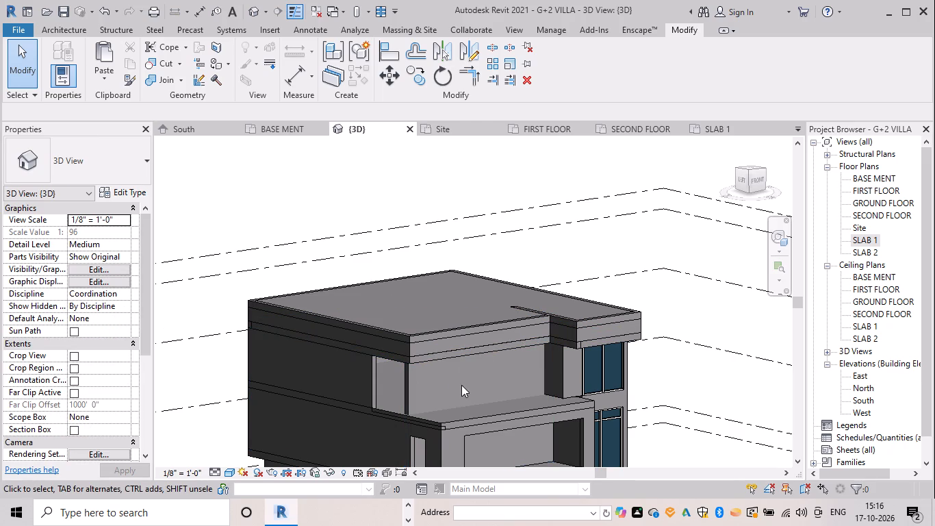
pyautogui.scroll(-2, 462, 386)
pyautogui.moveTo(460, 386); pyautogui.dragTo(457, 282, button='middle')
pyautogui.keyDown('shift'); pyautogui.moveTo(455, 288); pyautogui.dragTo(449, 281, button='middle'); pyautogui.keyUp('shift')
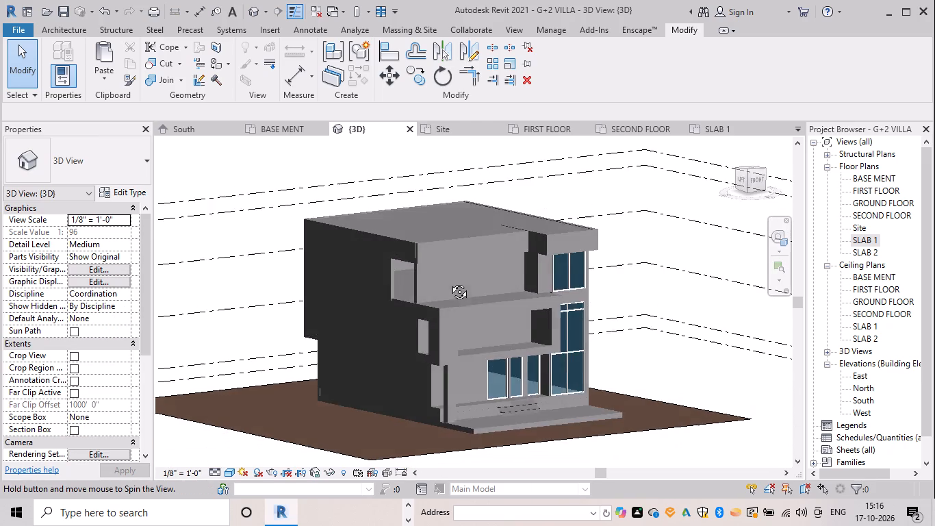
pyautogui.keyDown('shift'); pyautogui.moveTo(449, 281); pyautogui.dragTo(449, 277, button='middle'); pyautogui.keyUp('shift')
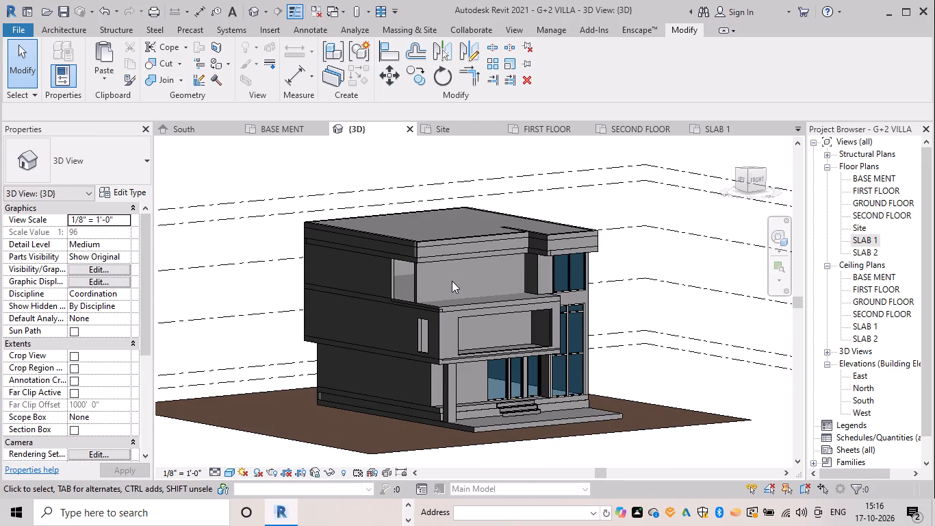
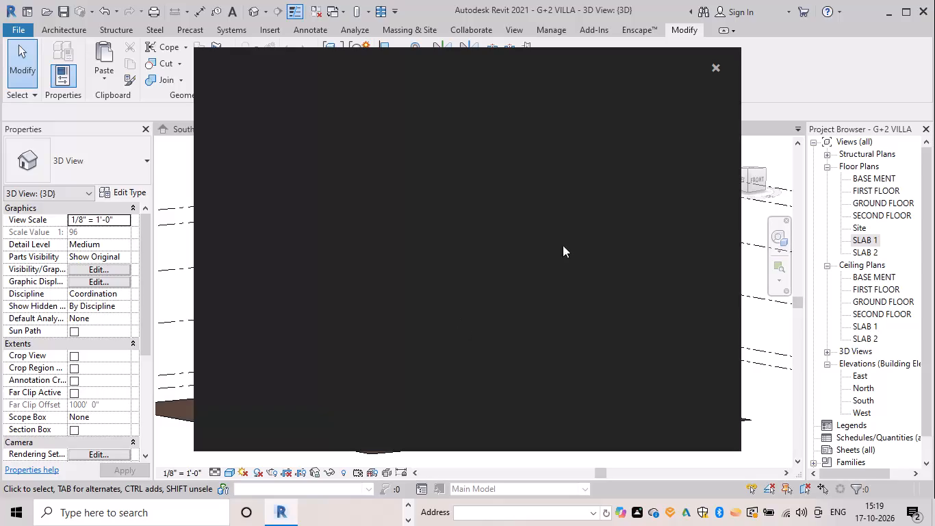
# Dismiss the blank Autodesk notification window covering the model.
pyautogui.click(712, 64)
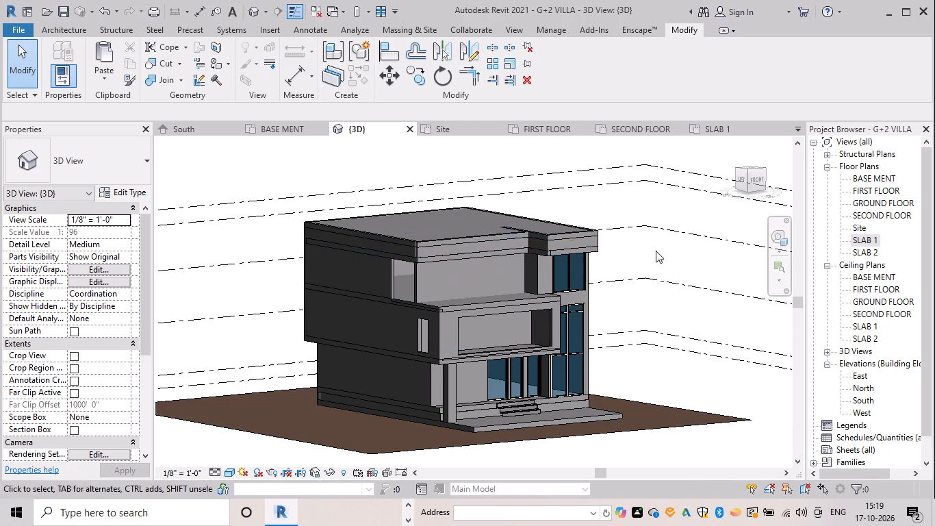
# In the SECOND FLOOR plan, shorten the long 9" front wall so its east end stops at the inner face of the southeast room's side wall.
pyautogui.doubleClick(874, 212)
pyautogui.scroll(-5, 595, 268)
pyautogui.moveTo(593, 297); pyautogui.dragTo(589, 305, button='middle')
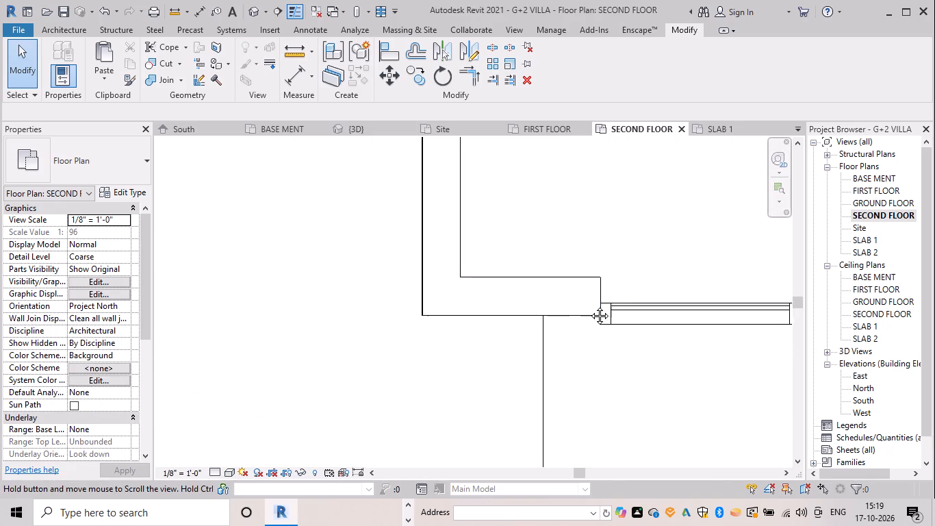
pyautogui.moveTo(589, 305); pyautogui.dragTo(349, 373, button='middle')
pyautogui.scroll(-4, 350, 353)
pyautogui.scroll(-4, 452, 355)
pyautogui.moveTo(374, 355); pyautogui.dragTo(604, 397, button='middle')
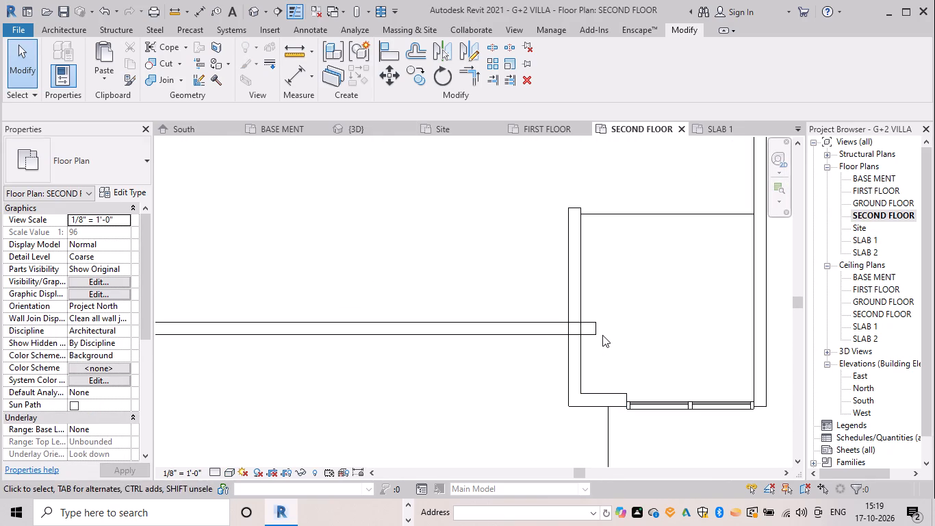
pyautogui.click(600, 331)
pyautogui.scroll(3, 602, 334)
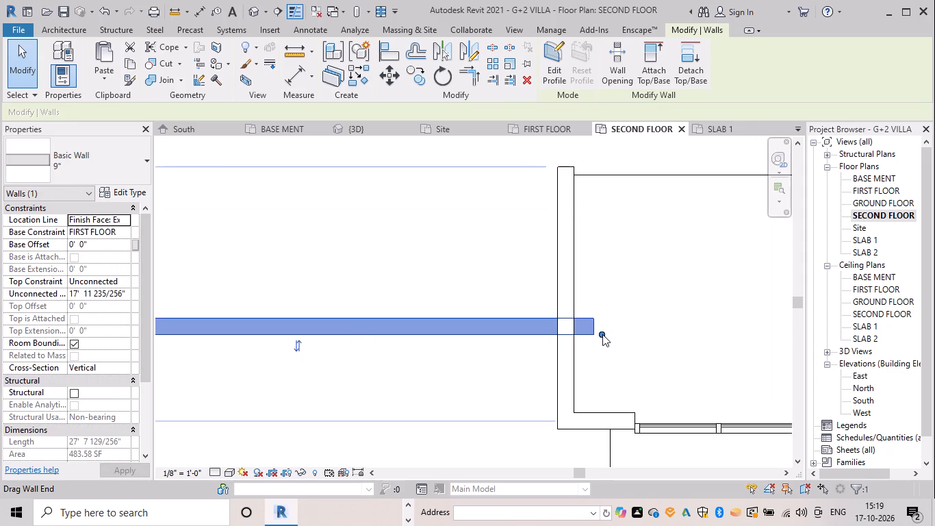
pyautogui.moveTo(602, 335); pyautogui.dragTo(574, 338)
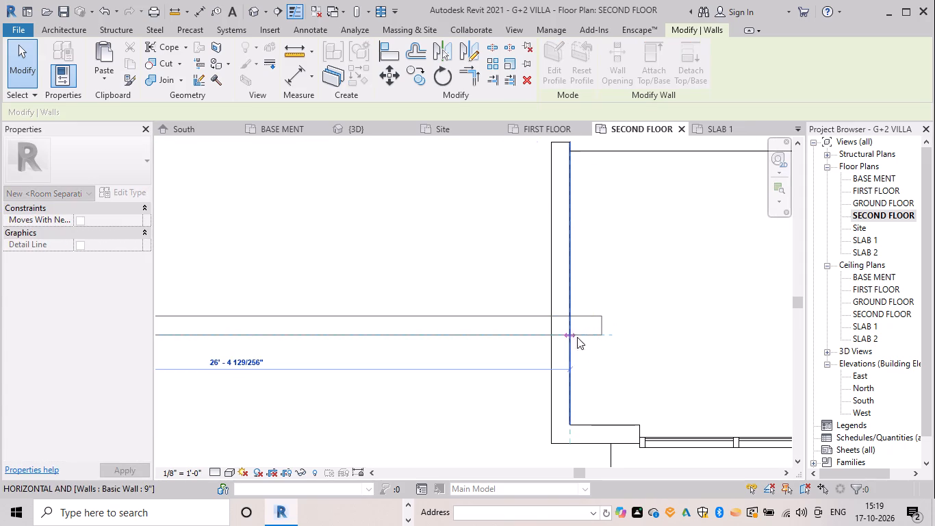
pyautogui.click(616, 337)
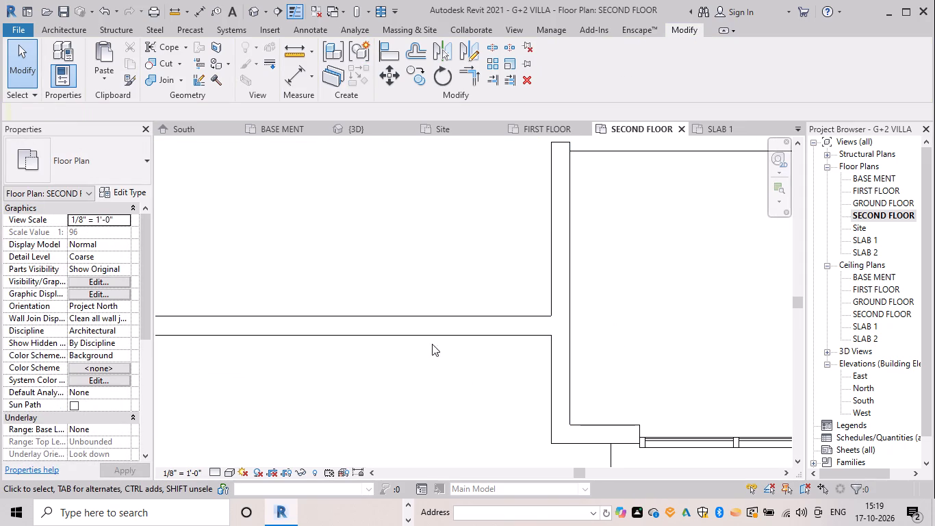
# Split the front wall beside the southeast room and again about 3' 11" from it, and delete the segment between.
pyautogui.click(495, 45)
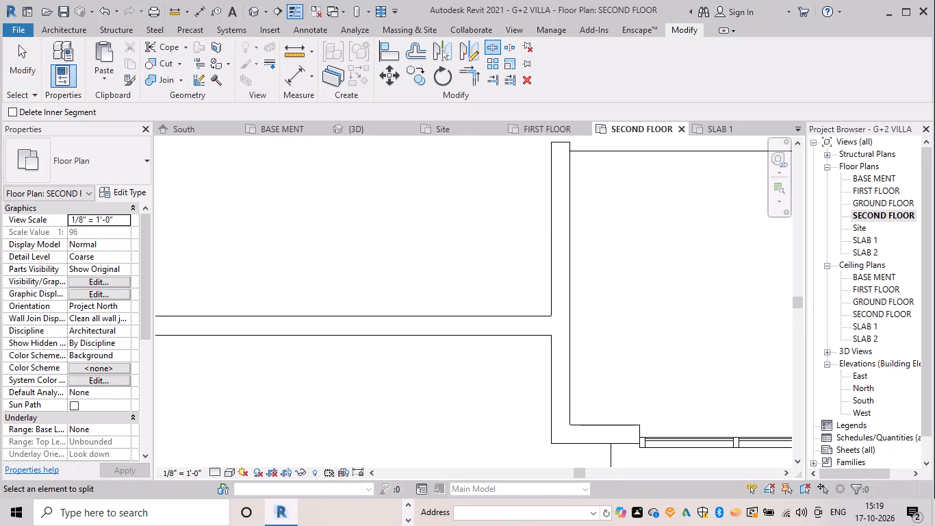
pyautogui.moveTo(553, 314); pyautogui.dragTo(545, 314)
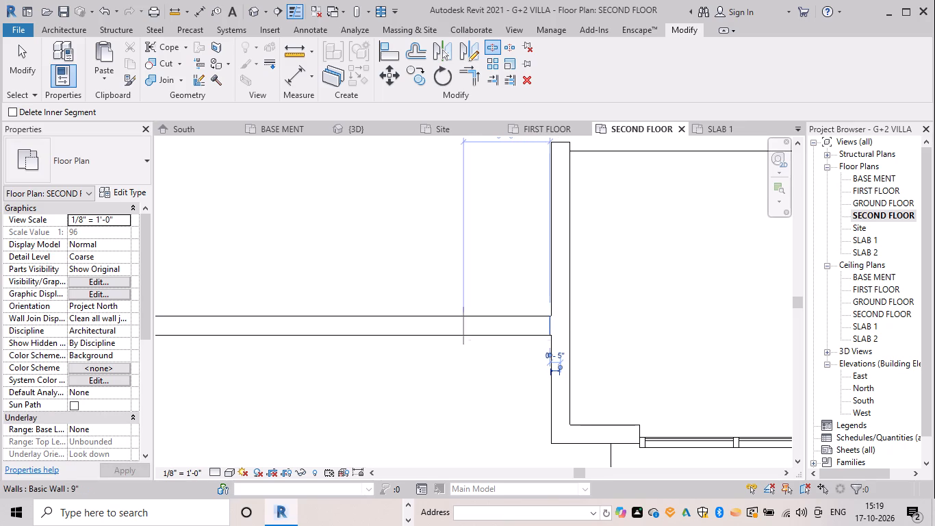
pyautogui.moveTo(461, 318); pyautogui.dragTo(461, 342, button='middle')
pyautogui.click(461, 342)
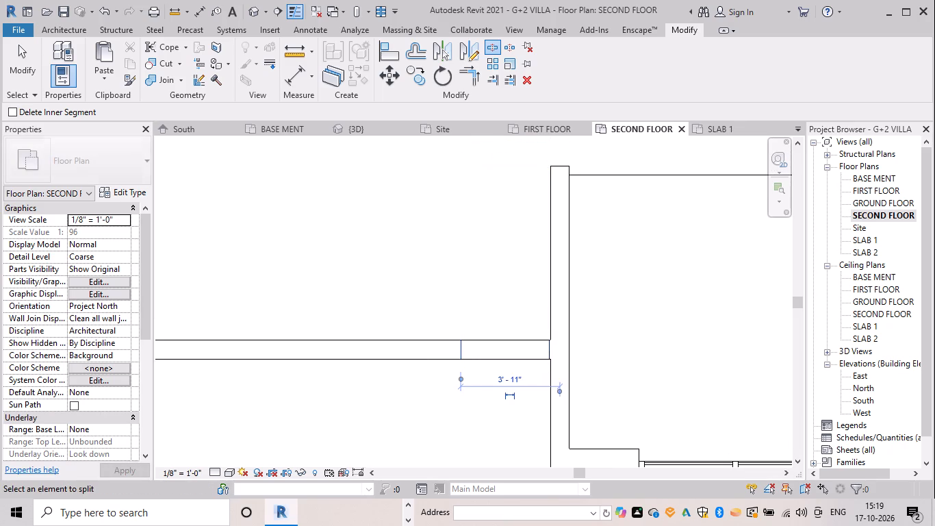
pyautogui.press('Escape')
pyautogui.press('Escape')
pyautogui.click(496, 359)
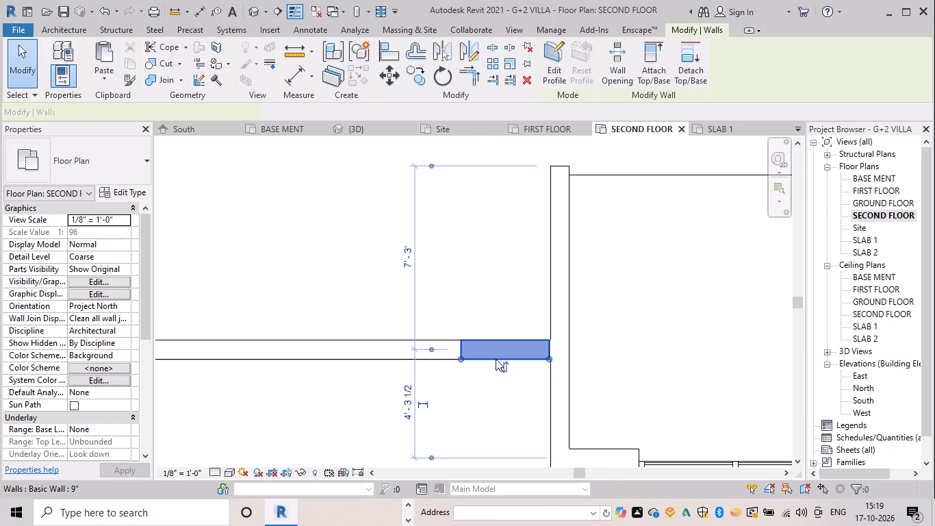
pyautogui.press('Delete')
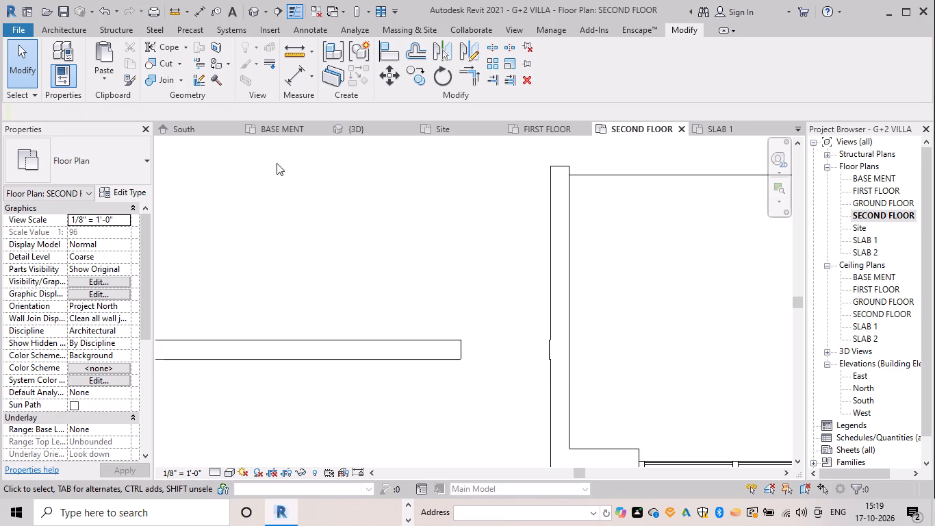
# Draw a Storefront curtain wall, 3' 0" high with its base at SECOND FLOOR, across the gap in the front wall.
pyautogui.press('Escape')
pyautogui.write('wa')
pyautogui.click(108, 165)
pyautogui.scroll(-6, 113, 445)
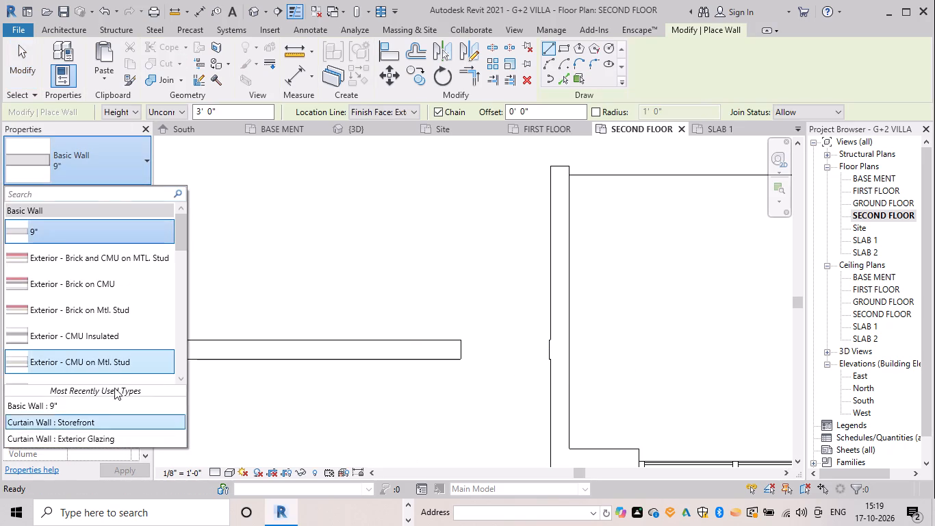
pyautogui.scroll(-20, 114, 388)
pyautogui.scroll(-6, 114, 388)
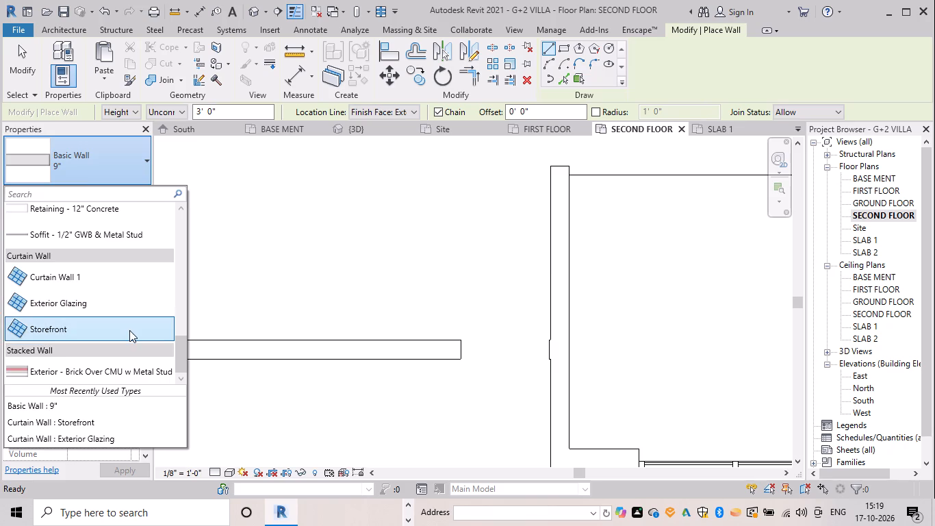
pyautogui.click(129, 330)
pyautogui.click(459, 351)
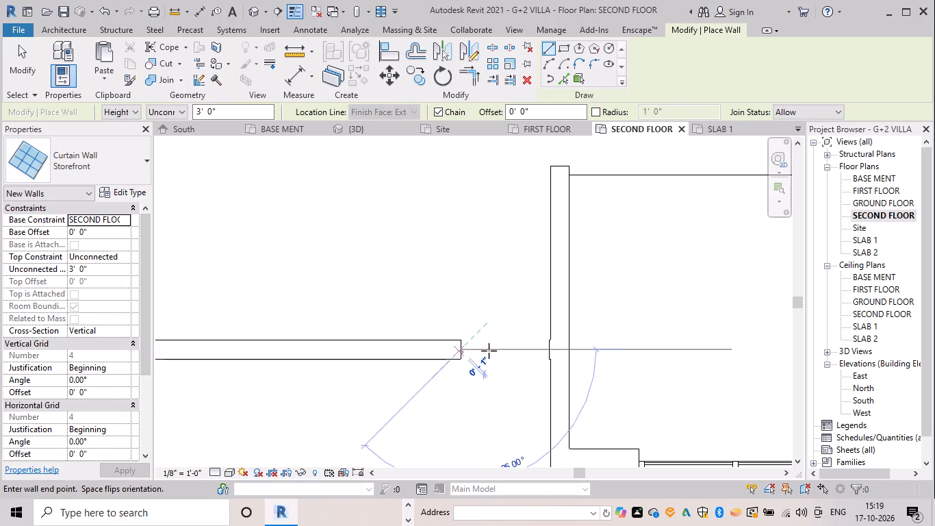
pyautogui.click(547, 348)
pyautogui.press('Escape')
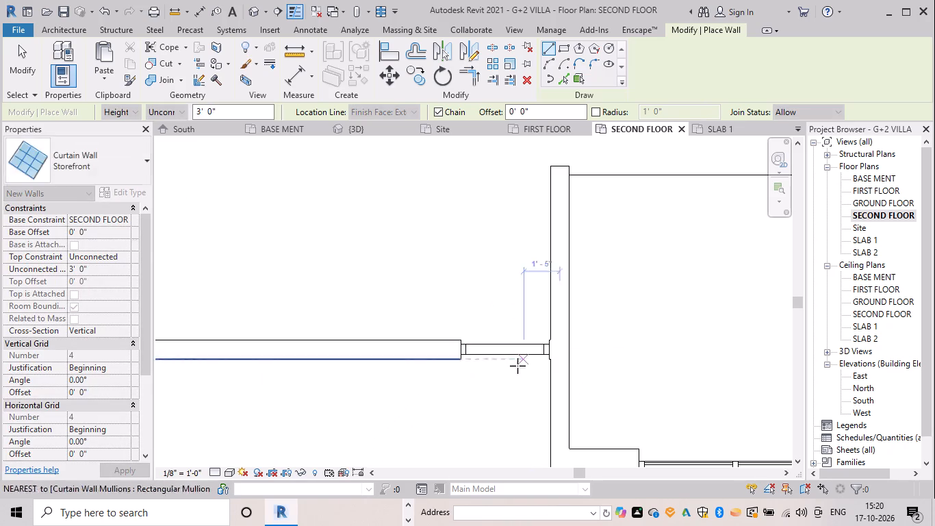
pyautogui.press('Escape')
pyautogui.press('Escape')
pyautogui.press('Escape')
pyautogui.press('Escape')
# In the 3D view, use Trim/Extend to Corner to extend the long front wall to the corner room, deleting the leftover wall stub.
pyautogui.click(391, 134)
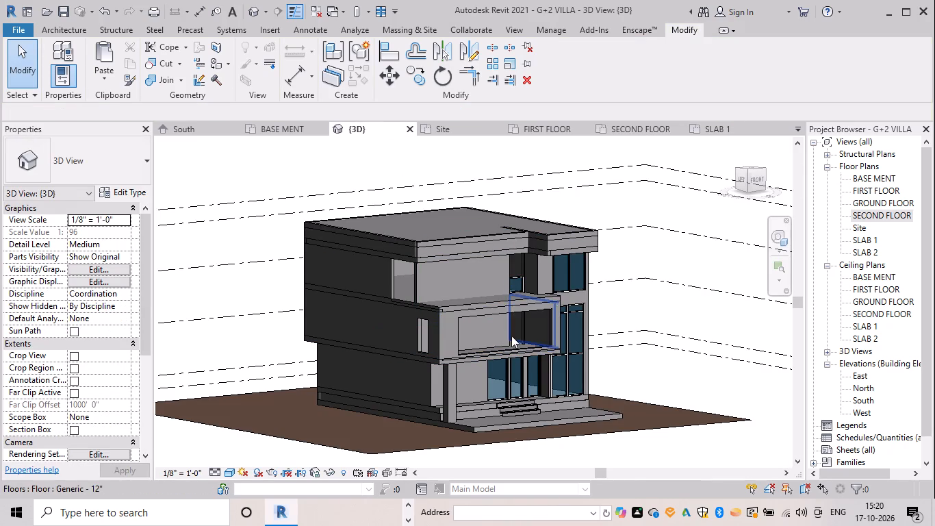
pyautogui.keyDown('shift'); pyautogui.moveTo(520, 334); pyautogui.dragTo(469, 336, button='middle'); pyautogui.keyUp('shift')
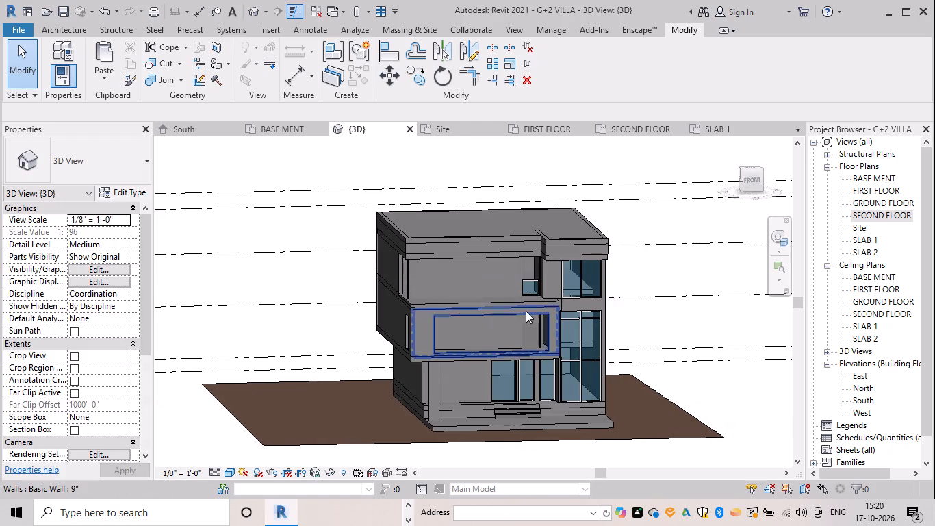
pyautogui.scroll(2, 526, 311)
pyautogui.keyDown('shift'); pyautogui.middleClick(522, 346); pyautogui.keyUp('shift')
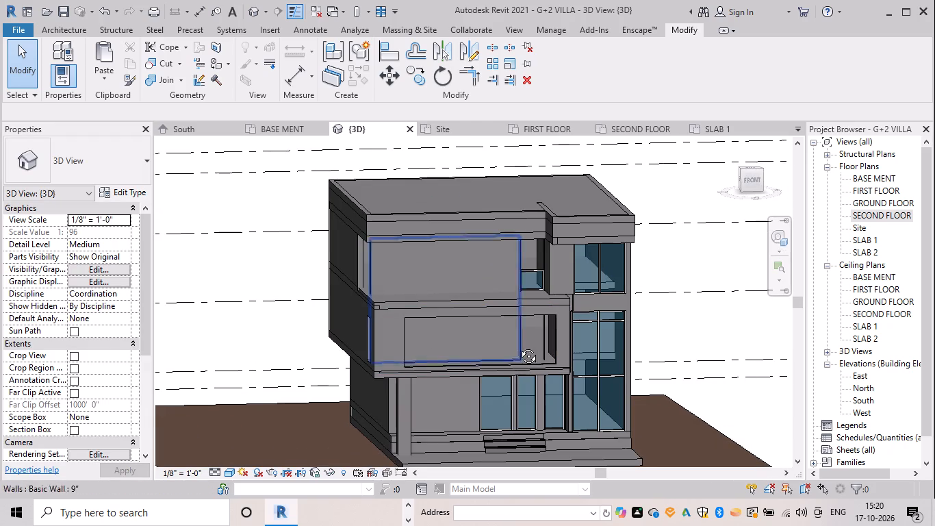
pyautogui.scroll(3, 523, 345)
pyautogui.press('Escape')
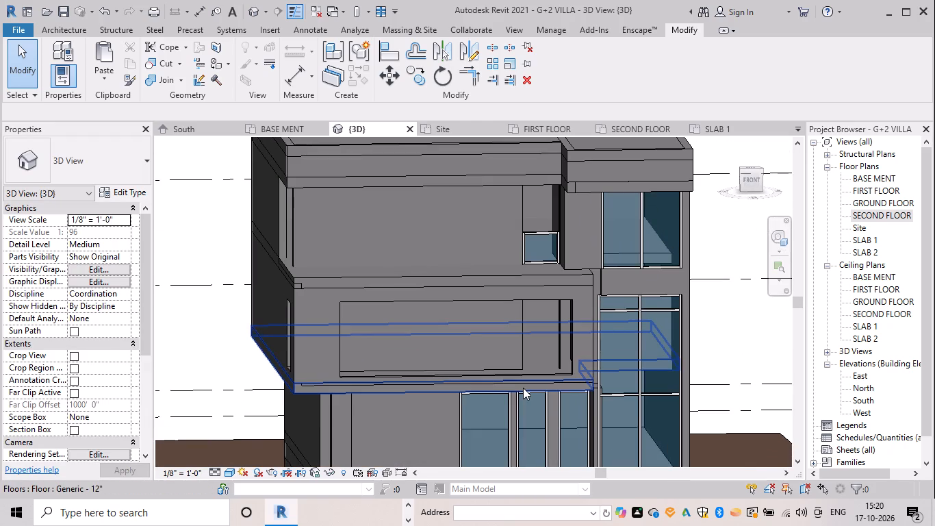
pyautogui.press('t')
pyautogui.press('r')
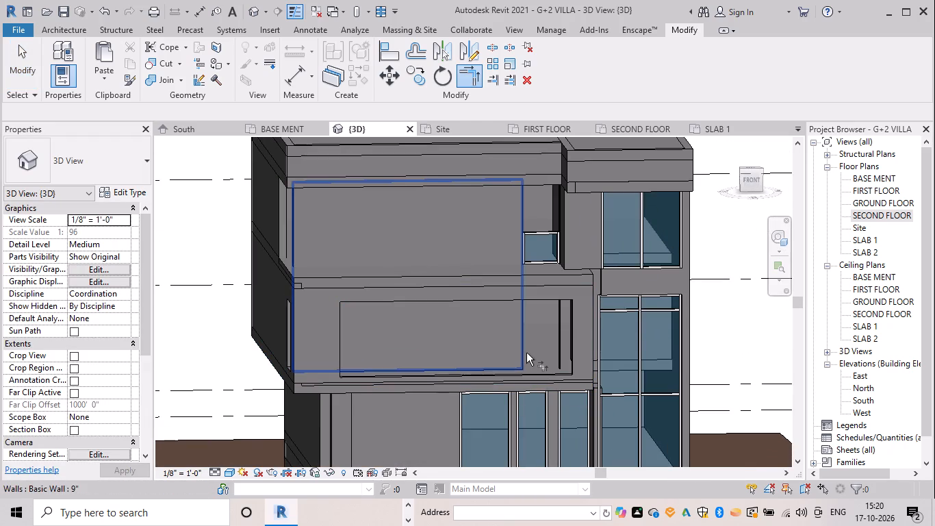
pyautogui.moveTo(526, 353); pyautogui.dragTo(541, 353)
pyautogui.click(555, 352)
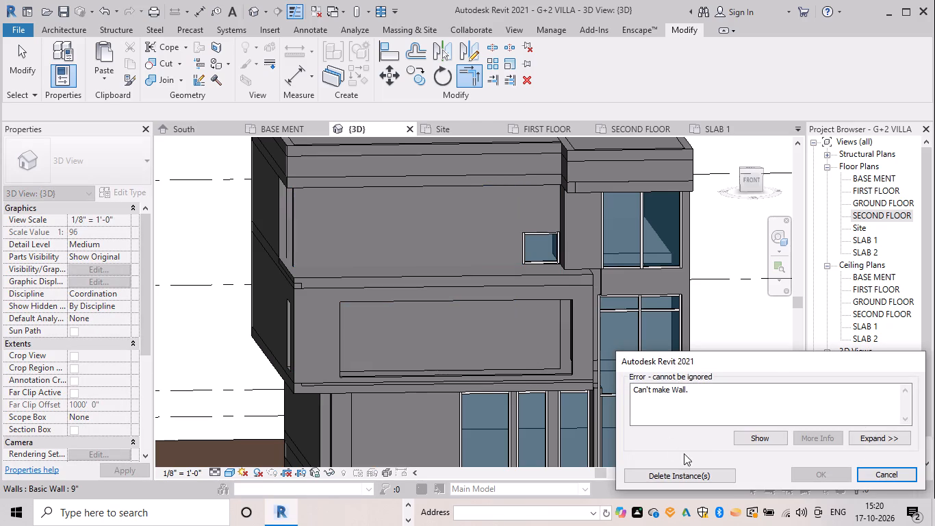
pyautogui.click(686, 475)
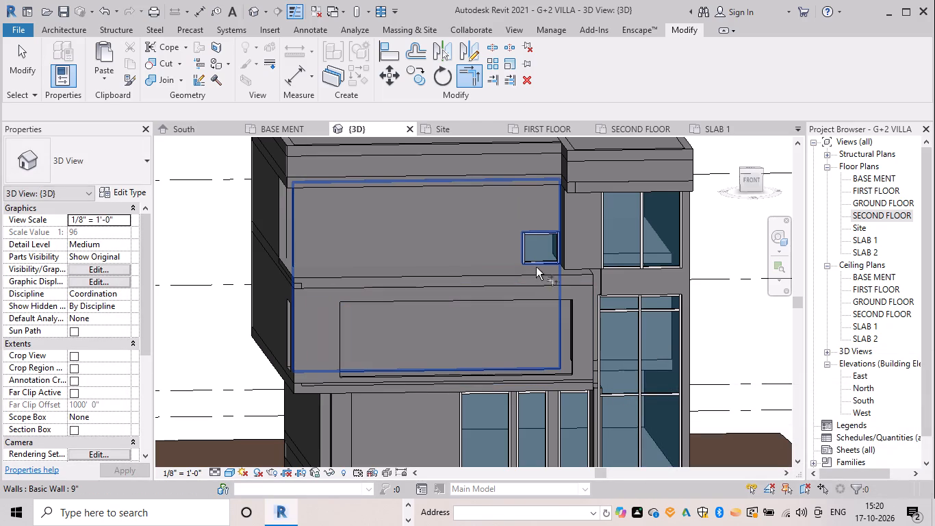
pyautogui.press('Escape')
# Stretch the top of the new Storefront curtain wall on the second floor up to the underside of the roof band.
pyautogui.click(553, 234)
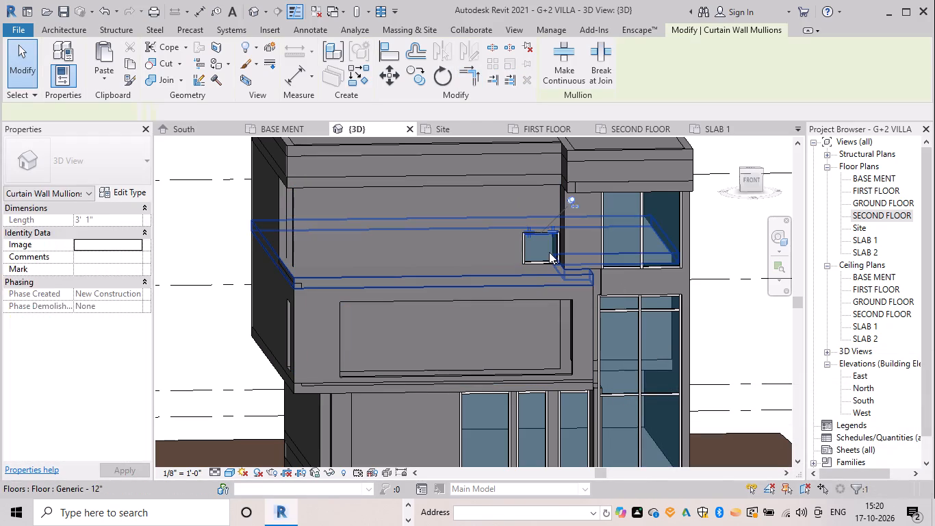
pyautogui.press('Escape')
pyautogui.click(540, 253)
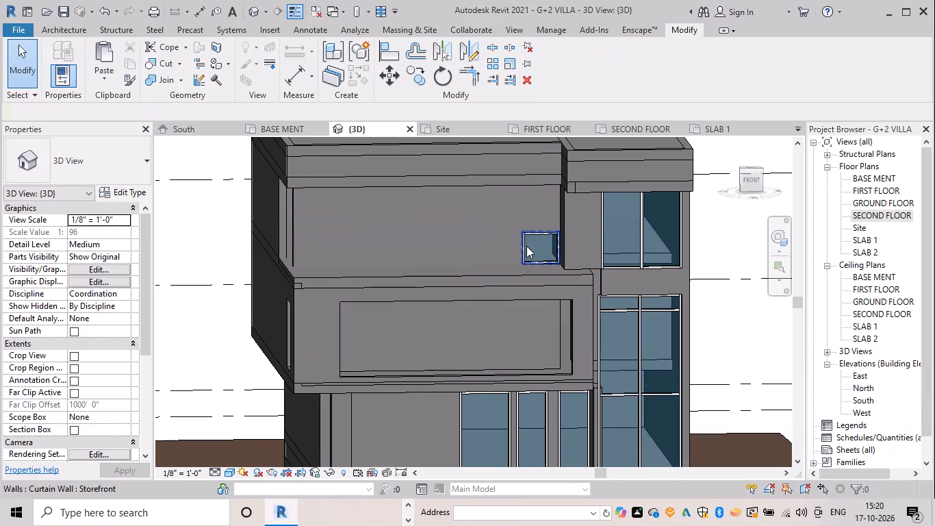
pyautogui.click(526, 246)
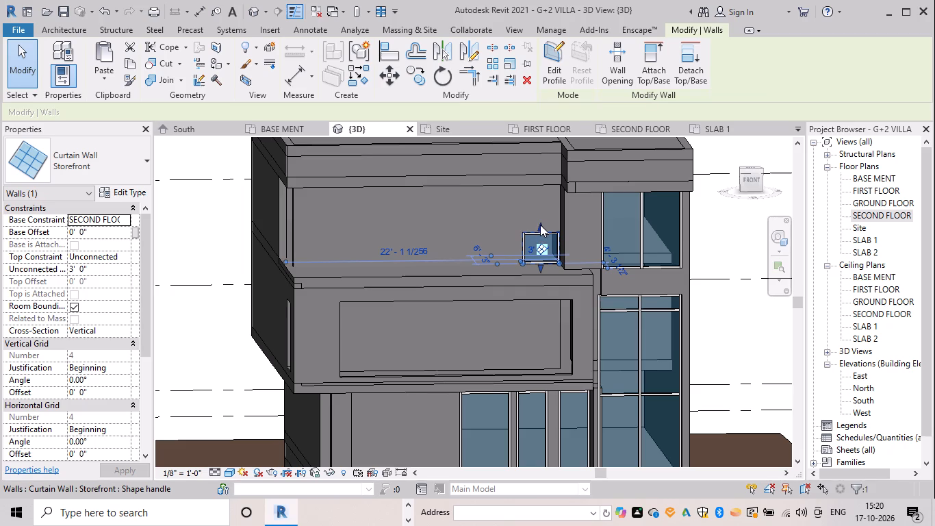
pyautogui.moveTo(540, 225); pyautogui.dragTo(543, 187)
pyautogui.press('Escape')
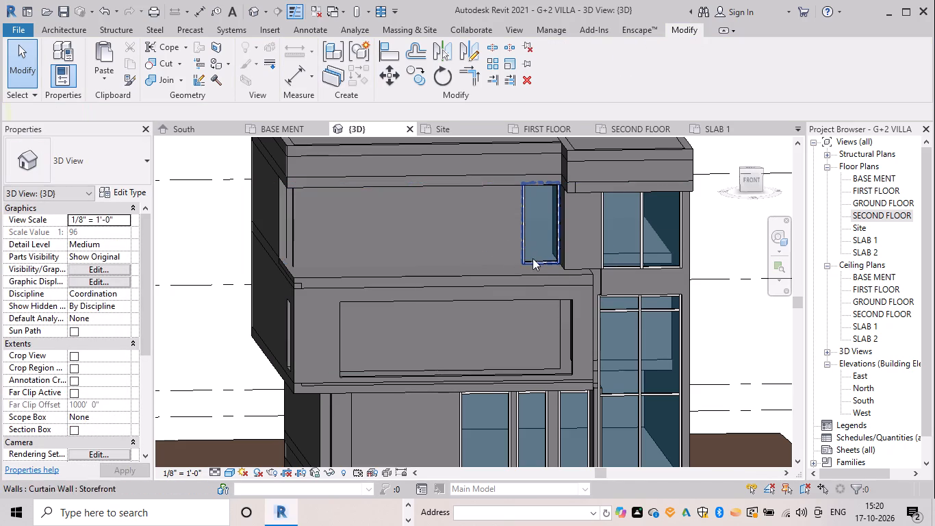
# Return to the SECOND FLOOR plan and dismiss the blank notification window covering it.
pyautogui.keyDown('shift'); pyautogui.moveTo(459, 303); pyautogui.dragTo(499, 325, button='middle'); pyautogui.keyUp('shift')
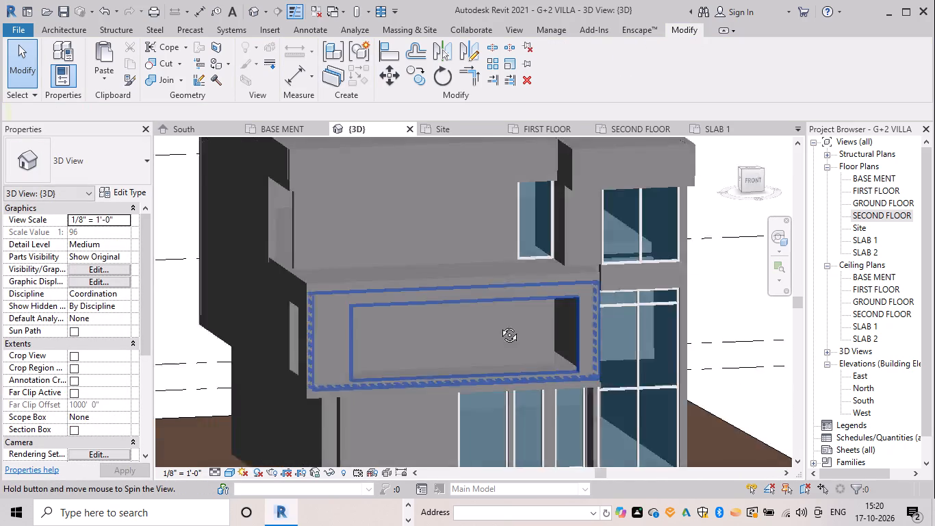
pyautogui.keyDown('shift'); pyautogui.moveTo(499, 325); pyautogui.dragTo(513, 307, button='middle'); pyautogui.keyUp('shift')
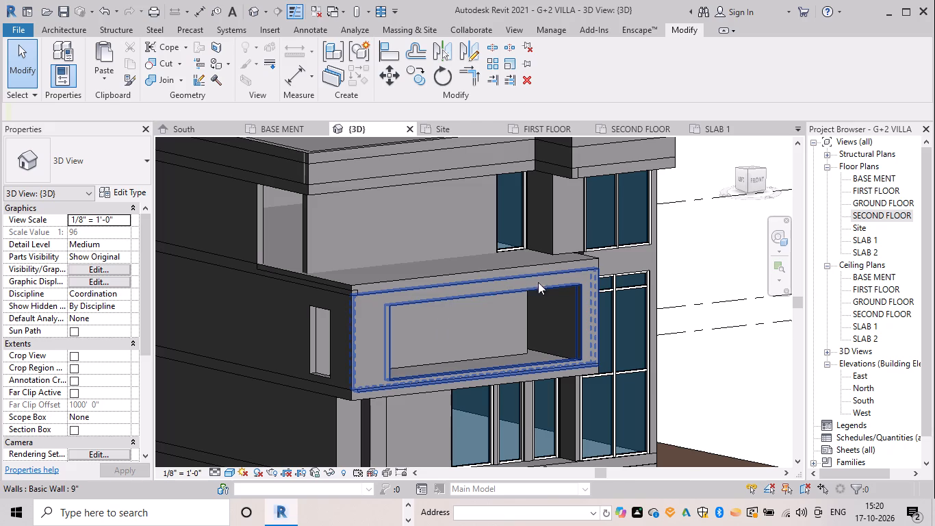
pyautogui.doubleClick(864, 213)
pyautogui.scroll(-4, 463, 354)
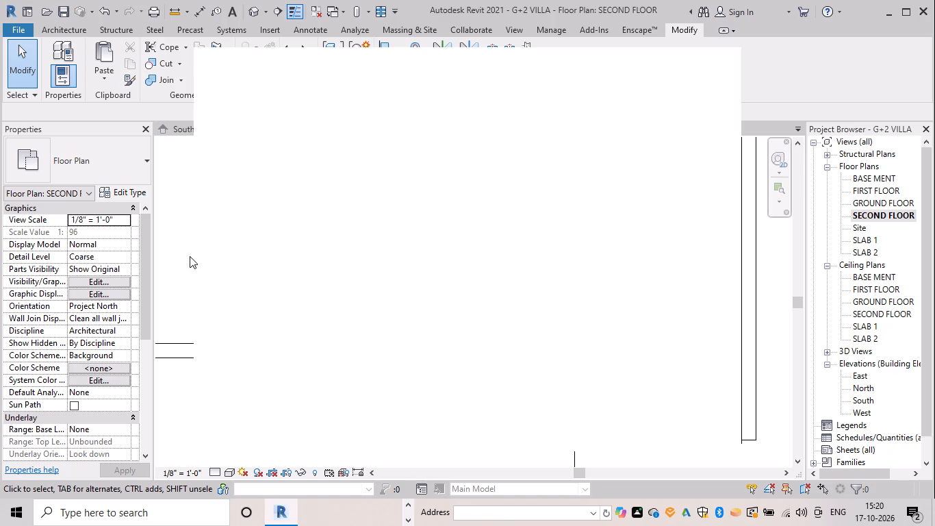
pyautogui.scroll(-4, 180, 249)
pyautogui.moveTo(177, 250); pyautogui.dragTo(282, 338, button='middle')
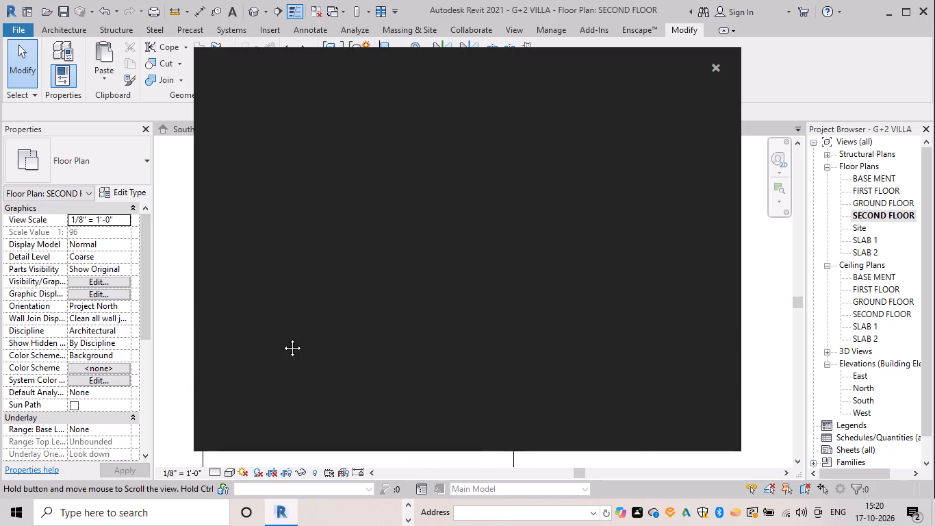
pyautogui.moveTo(282, 338); pyautogui.dragTo(214, 338, button='middle')
pyautogui.click(715, 61)
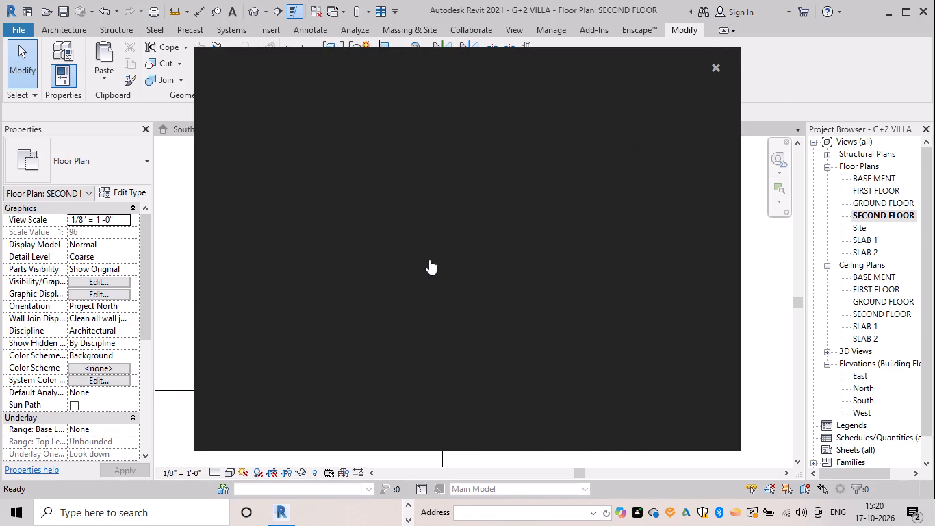
# Draw a Storefront curtain wall 3' 0" long and 3' 0" high from the front wall's free end, perpendicular to it toward the side wall.
pyautogui.scroll(-3, 309, 312)
pyautogui.moveTo(324, 308); pyautogui.dragTo(545, 306, button='middle')
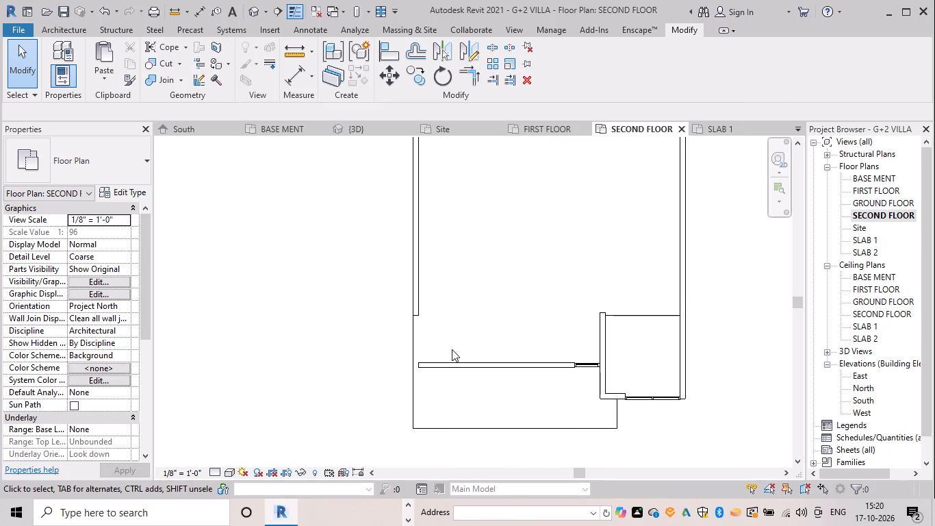
pyautogui.scroll(2, 452, 349)
pyautogui.press('Escape')
pyautogui.write('wa')
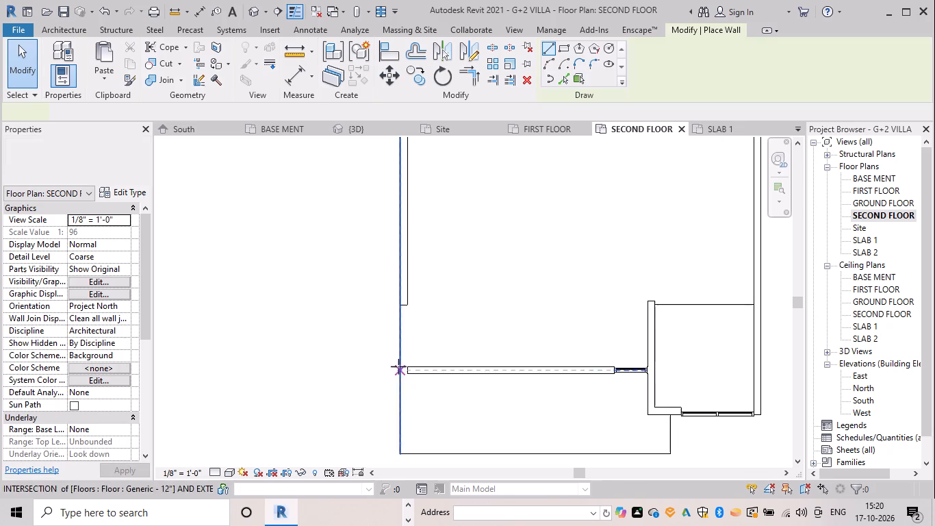
pyautogui.scroll(4, 407, 362)
pyautogui.moveTo(406, 370); pyautogui.dragTo(406, 361)
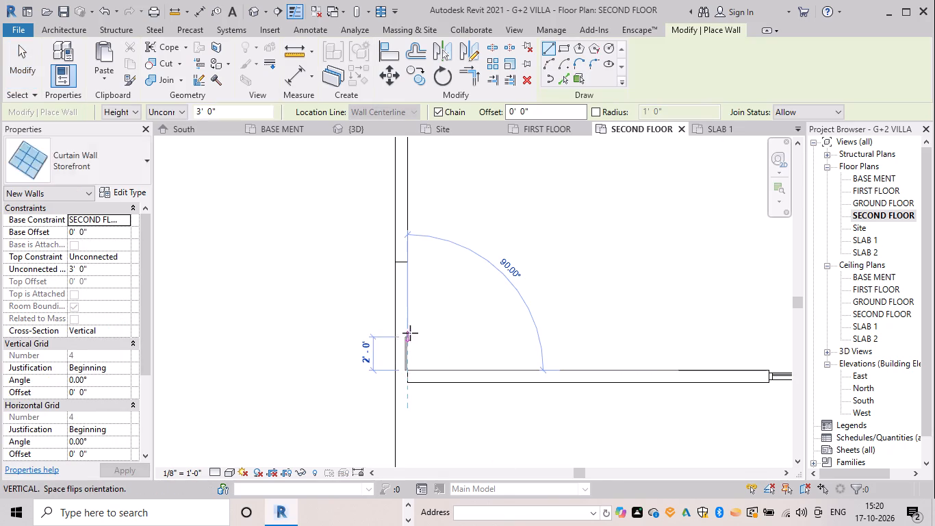
pyautogui.click(413, 323)
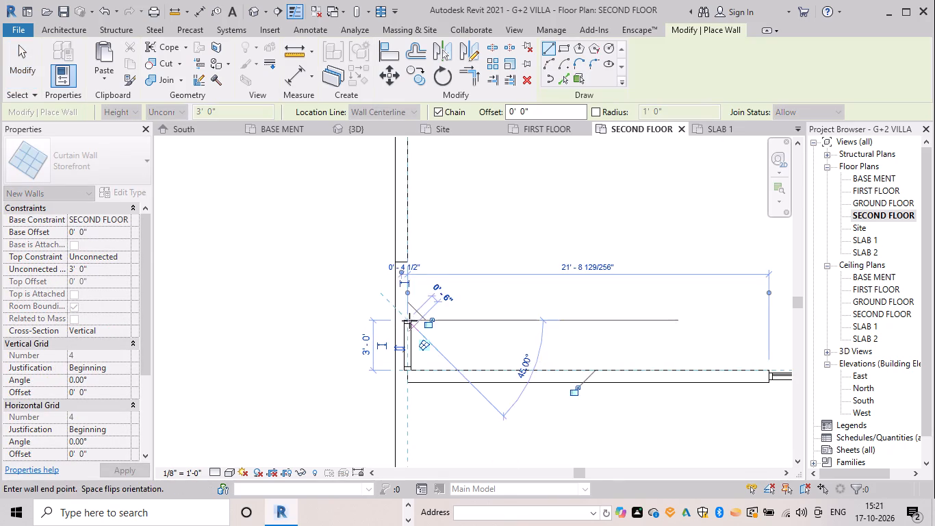
pyautogui.press('Escape')
pyautogui.press('Escape')
pyautogui.press('Escape')
pyautogui.press('Escape')
# In the 3D view, nudge the new side Storefront curtain wall outward toward the floor slab's edge.
pyautogui.click(378, 125)
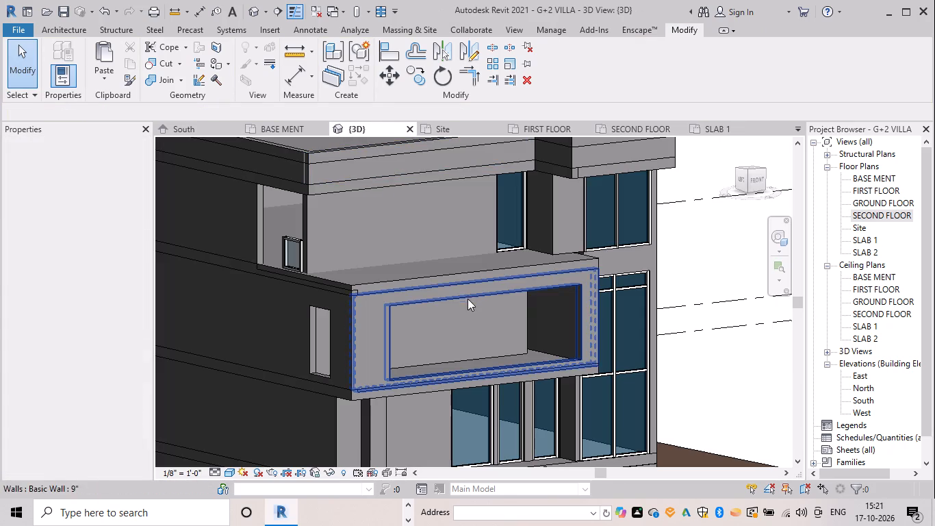
pyautogui.keyDown('shift'); pyautogui.moveTo(335, 259); pyautogui.dragTo(291, 264, button='middle'); pyautogui.keyUp('shift')
pyautogui.click(290, 240)
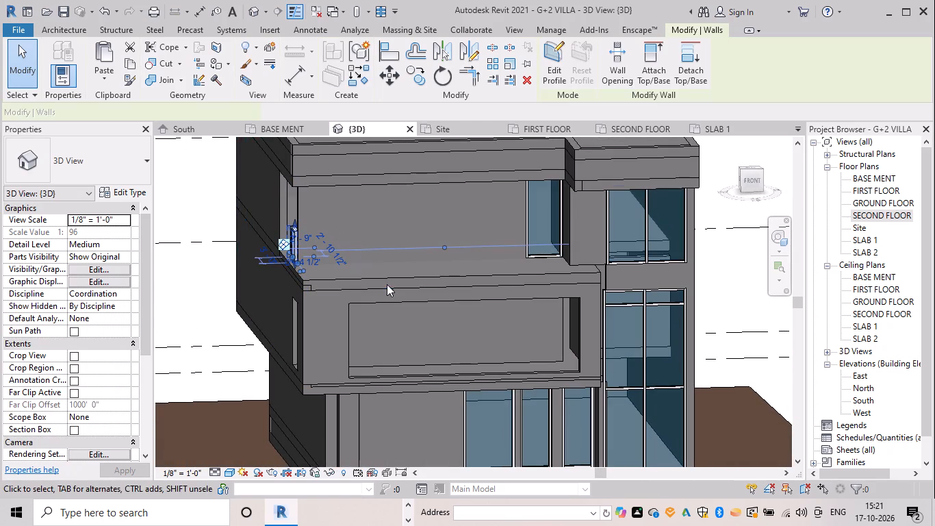
pyautogui.keyDown('shift'); pyautogui.moveTo(383, 267); pyautogui.dragTo(365, 247, button='middle'); pyautogui.keyUp('shift')
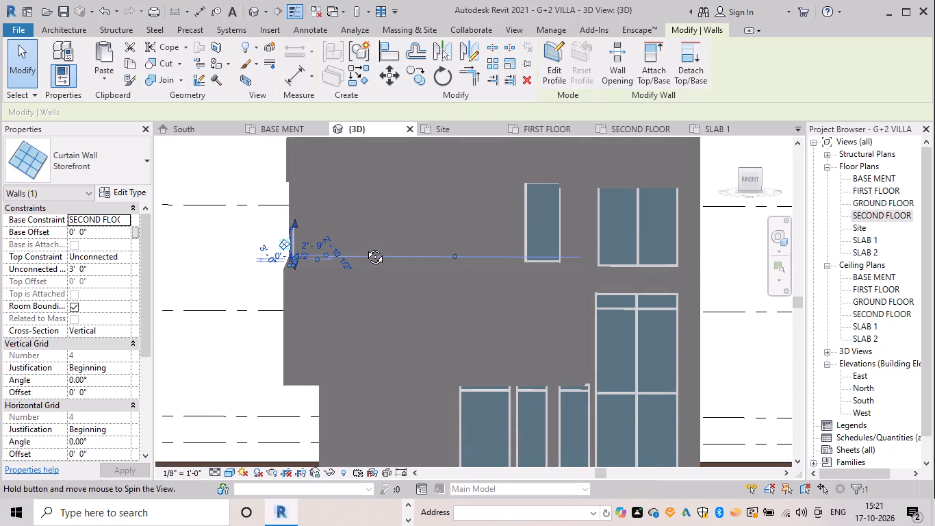
pyautogui.keyDown('shift'); pyautogui.moveTo(365, 247); pyautogui.dragTo(366, 247, button='middle'); pyautogui.keyUp('shift')
pyautogui.press('Left')
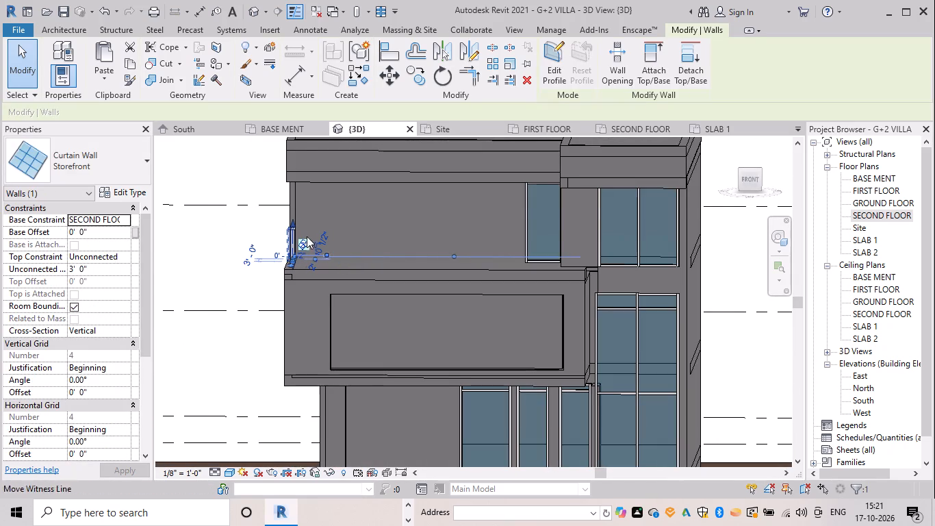
pyautogui.click(270, 200)
pyautogui.scroll(4, 291, 243)
pyautogui.press('Escape')
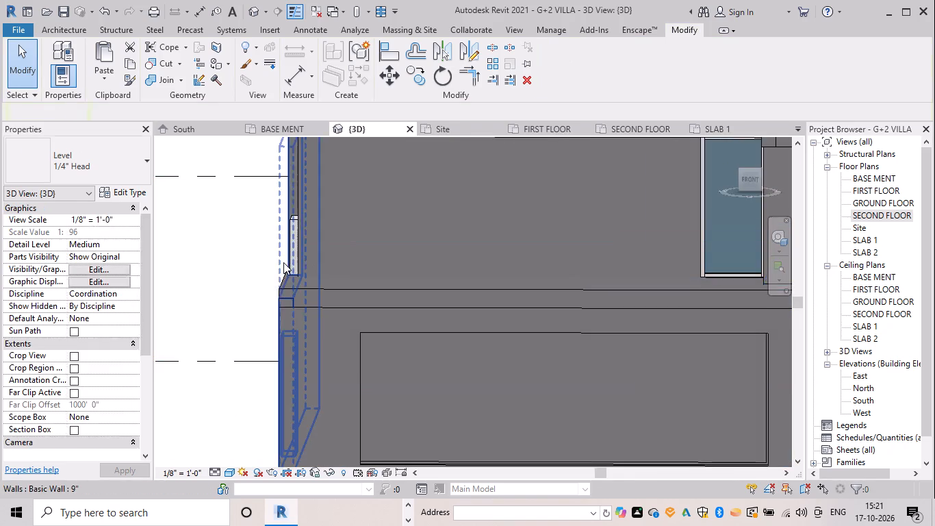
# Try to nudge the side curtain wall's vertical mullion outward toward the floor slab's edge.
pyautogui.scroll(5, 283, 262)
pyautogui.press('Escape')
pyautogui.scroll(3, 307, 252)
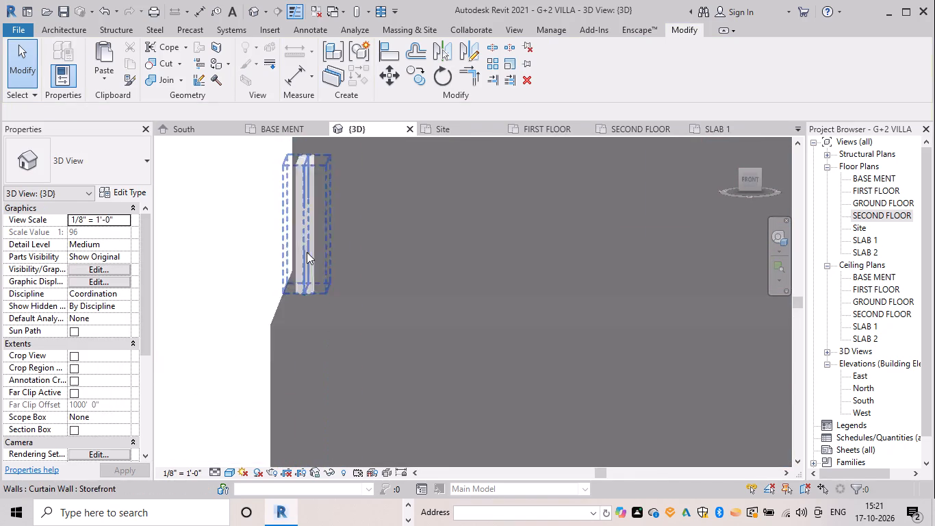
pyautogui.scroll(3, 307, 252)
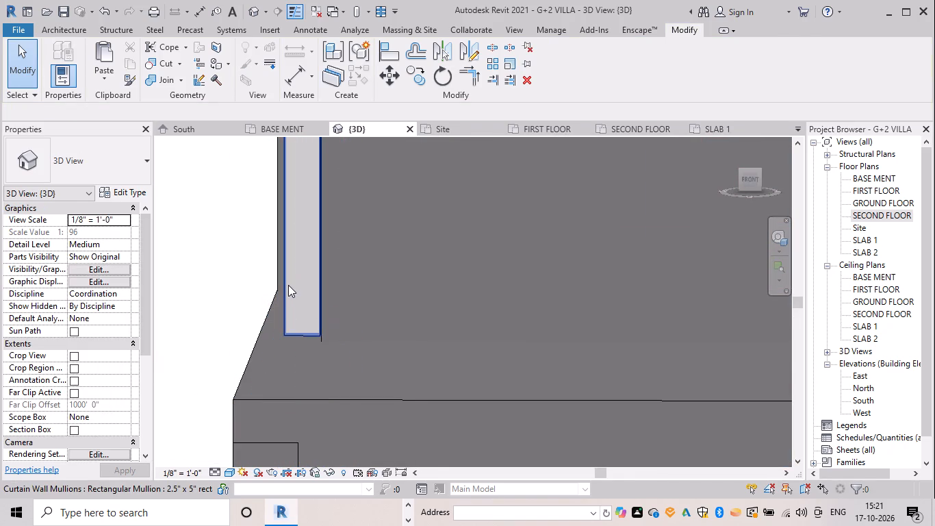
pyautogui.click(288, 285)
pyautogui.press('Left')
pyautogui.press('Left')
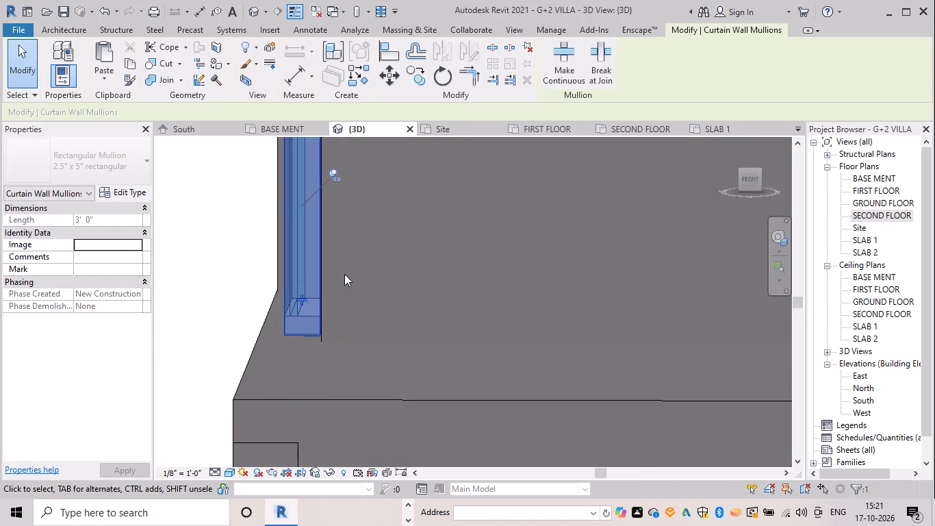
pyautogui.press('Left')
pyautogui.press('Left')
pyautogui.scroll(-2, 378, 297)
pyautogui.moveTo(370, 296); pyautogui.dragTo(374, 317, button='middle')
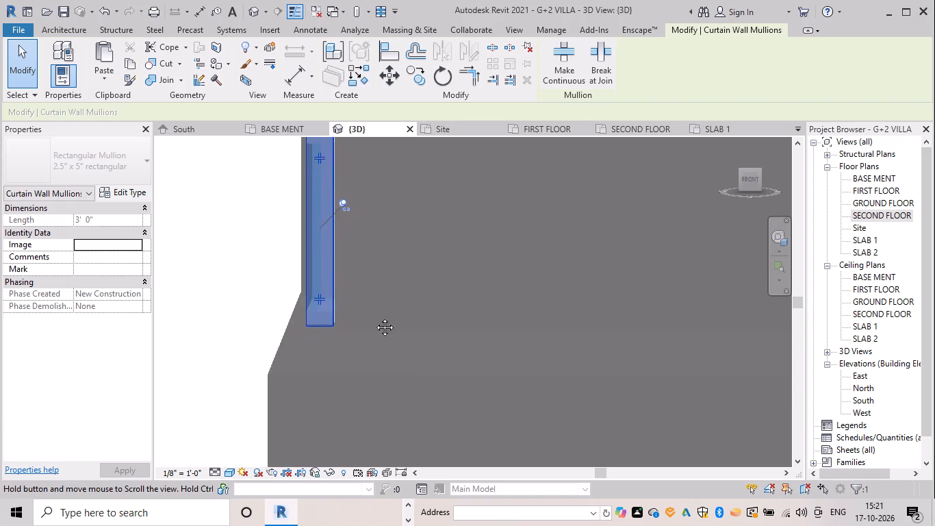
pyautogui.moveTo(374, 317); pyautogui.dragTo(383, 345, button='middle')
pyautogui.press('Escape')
# Select the whole side Storefront curtain wall in 3D and nudge it further outward toward the slab edge.
pyautogui.scroll(-2, 328, 262)
pyautogui.keyDown('shift'); pyautogui.moveTo(326, 262); pyautogui.dragTo(368, 262, button='middle'); pyautogui.keyUp('shift')
pyautogui.click(348, 238)
pyautogui.click(344, 212)
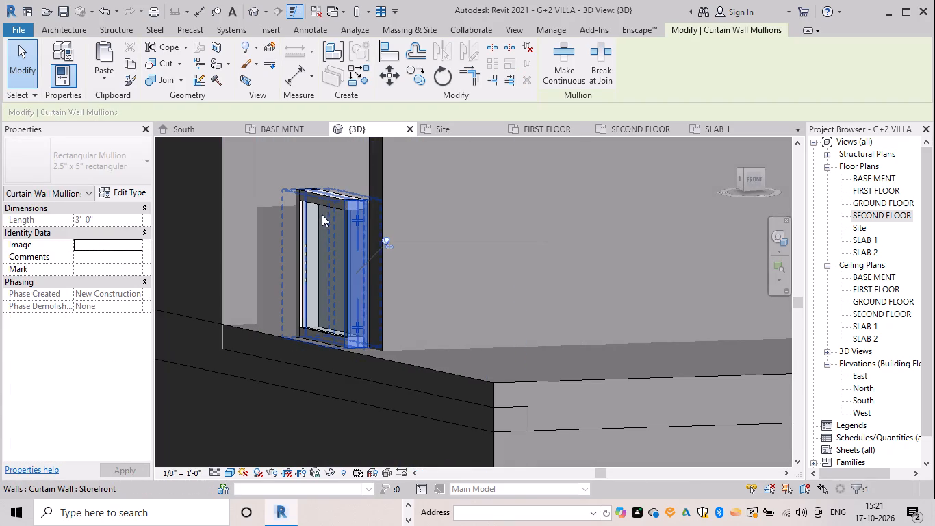
pyautogui.press('Escape')
pyautogui.click(337, 204)
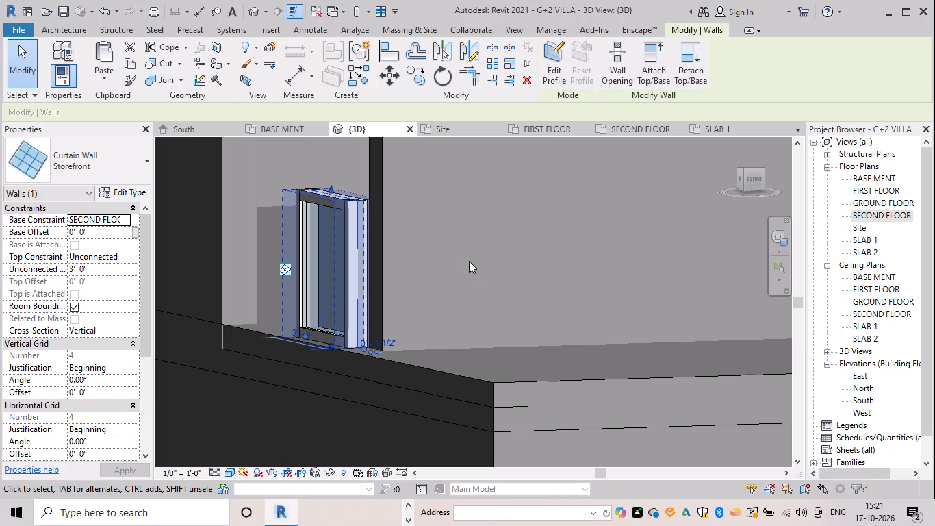
pyautogui.keyDown('shift'); pyautogui.scroll(-1, 469, 261); pyautogui.keyUp('shift')
pyautogui.keyDown('shift'); pyautogui.moveTo(461, 260); pyautogui.dragTo(417, 238, button='middle'); pyautogui.keyUp('shift')
pyautogui.press('Left')
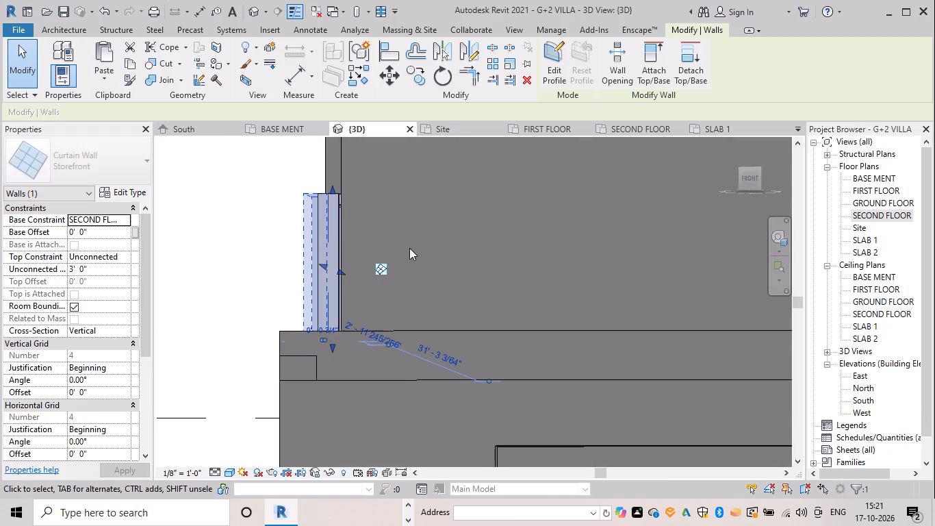
pyautogui.press('Left')
pyautogui.scroll(-5, 409, 251)
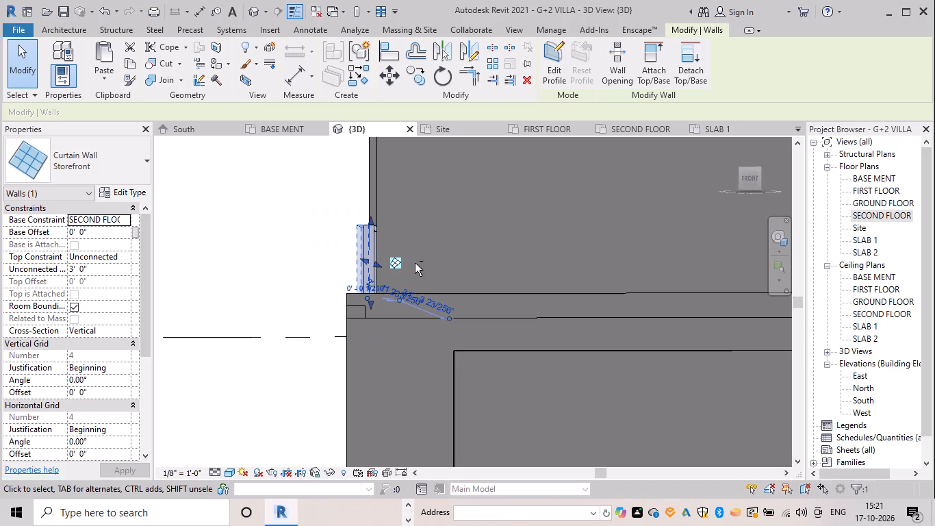
pyautogui.keyDown('shift'); pyautogui.moveTo(418, 286); pyautogui.dragTo(418, 318, button='middle'); pyautogui.keyUp('shift')
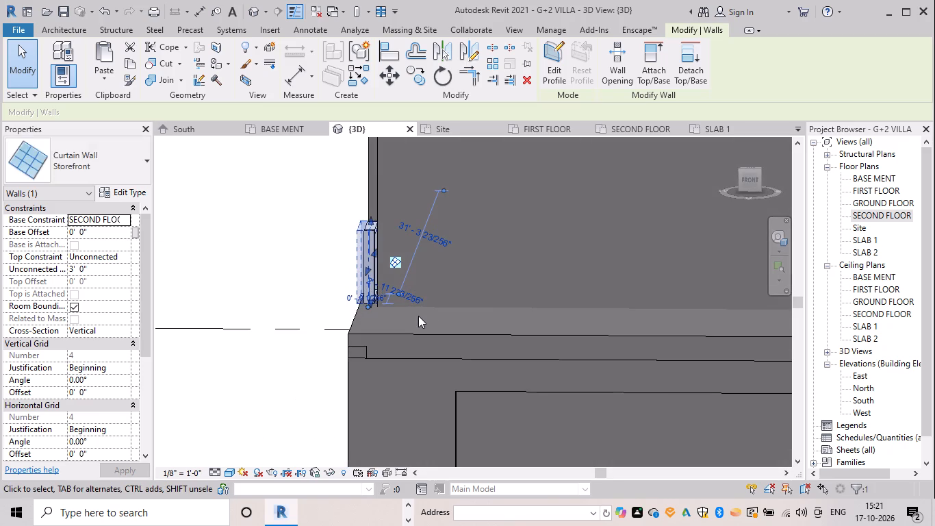
pyautogui.press('Escape')
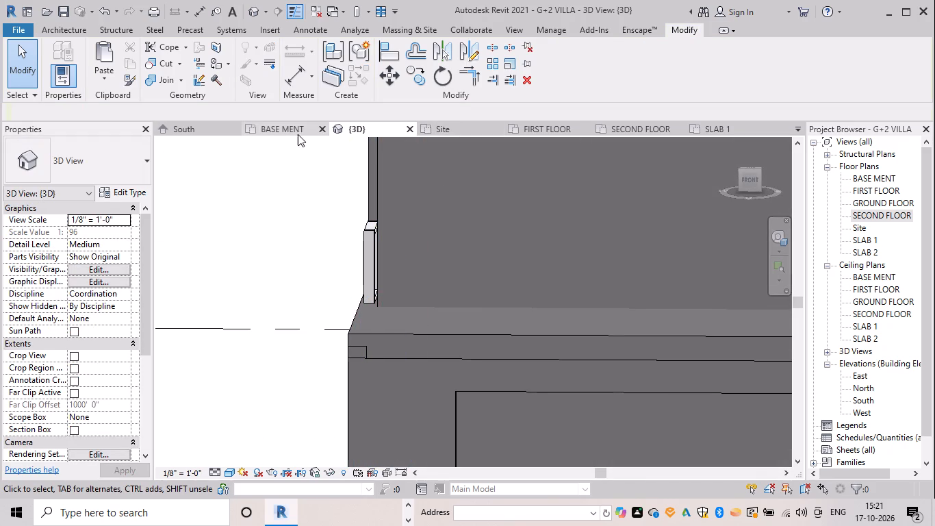
# In the SECOND FLOOR plan, nudge the side Storefront curtain wall outward until its outer face is flush with the floor slab edge.
pyautogui.click(639, 128)
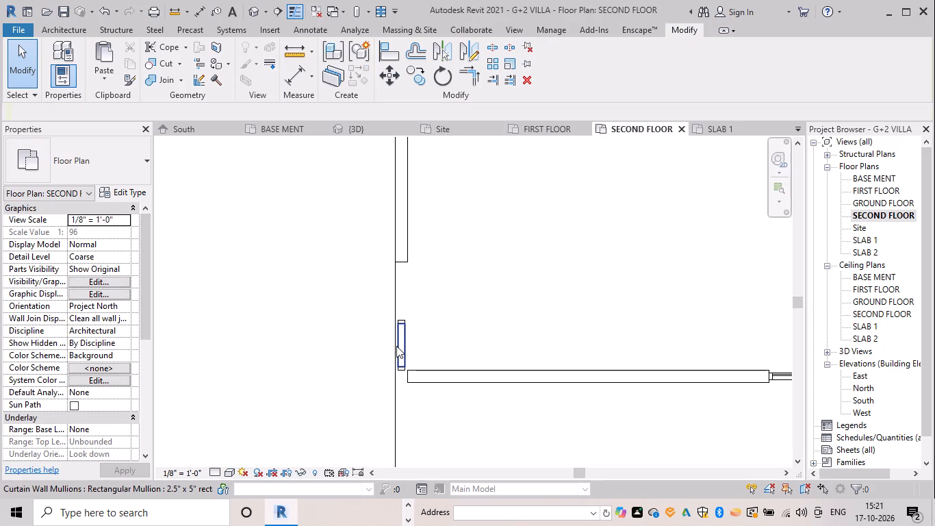
pyautogui.scroll(6, 398, 349)
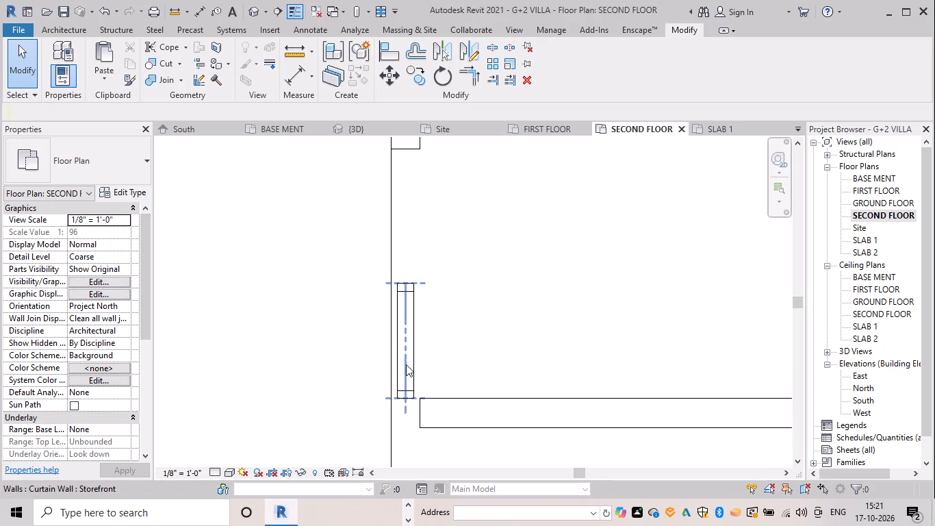
pyautogui.click(406, 364)
pyautogui.scroll(4, 441, 361)
pyautogui.press('Left')
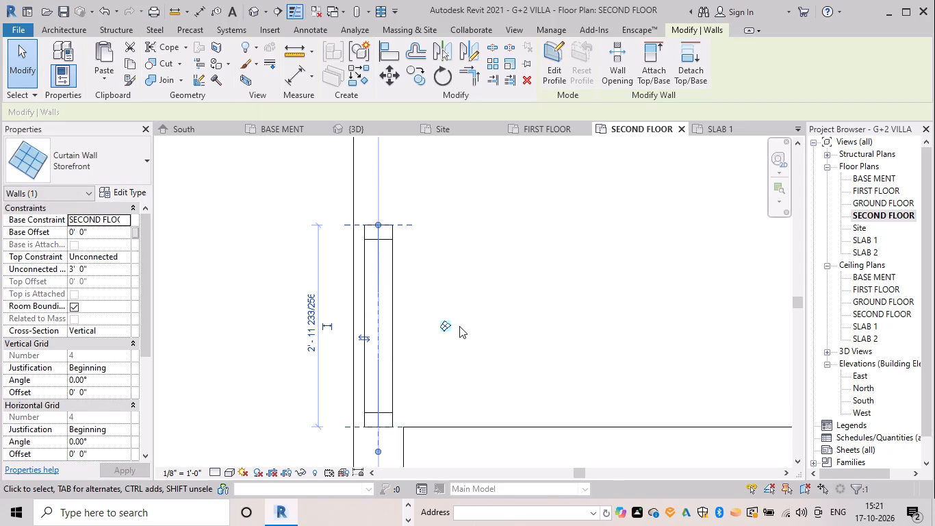
pyautogui.press('Left')
pyautogui.press('Left')
pyautogui.press('Left')
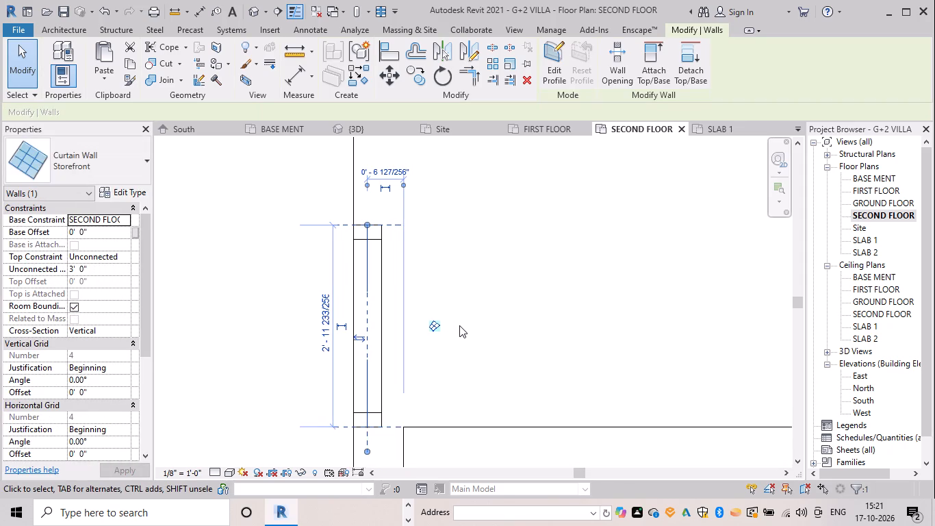
pyautogui.click(459, 325)
pyautogui.scroll(-3, 465, 376)
pyautogui.moveTo(462, 371); pyautogui.dragTo(461, 305, button='middle')
pyautogui.press('Escape')
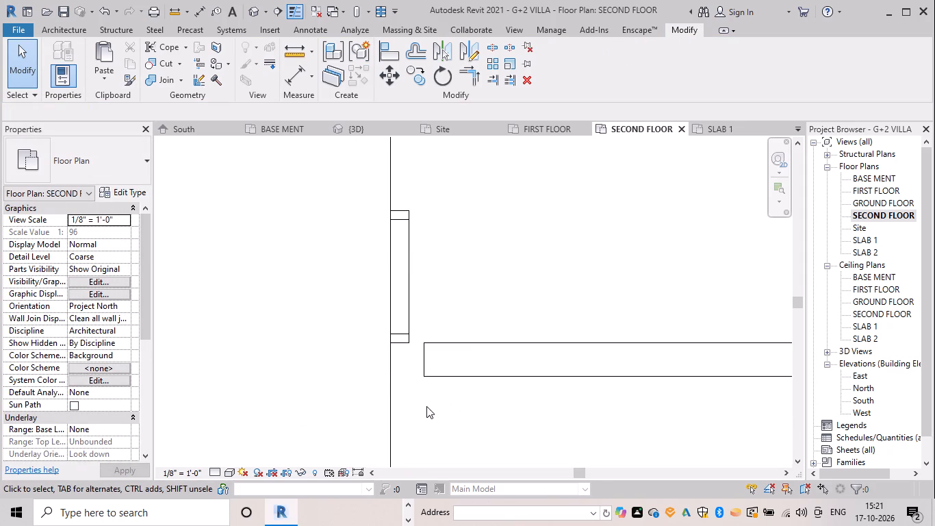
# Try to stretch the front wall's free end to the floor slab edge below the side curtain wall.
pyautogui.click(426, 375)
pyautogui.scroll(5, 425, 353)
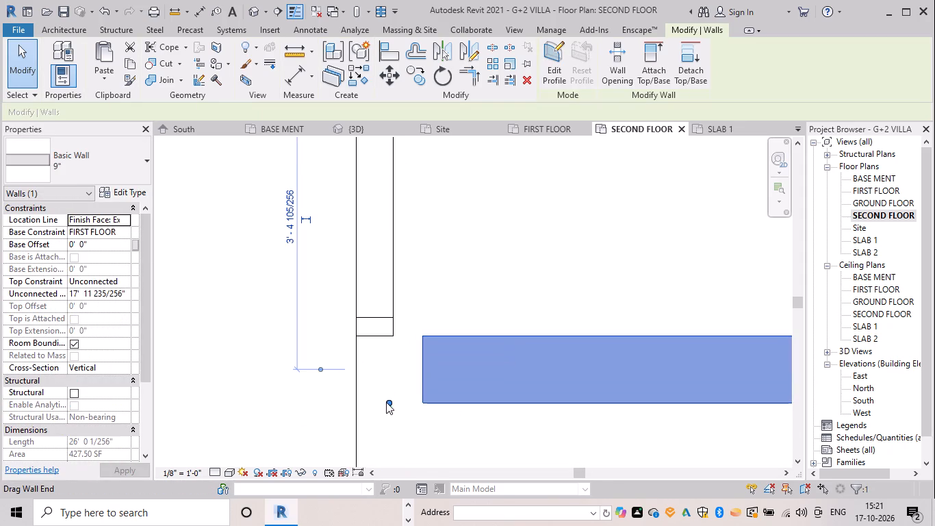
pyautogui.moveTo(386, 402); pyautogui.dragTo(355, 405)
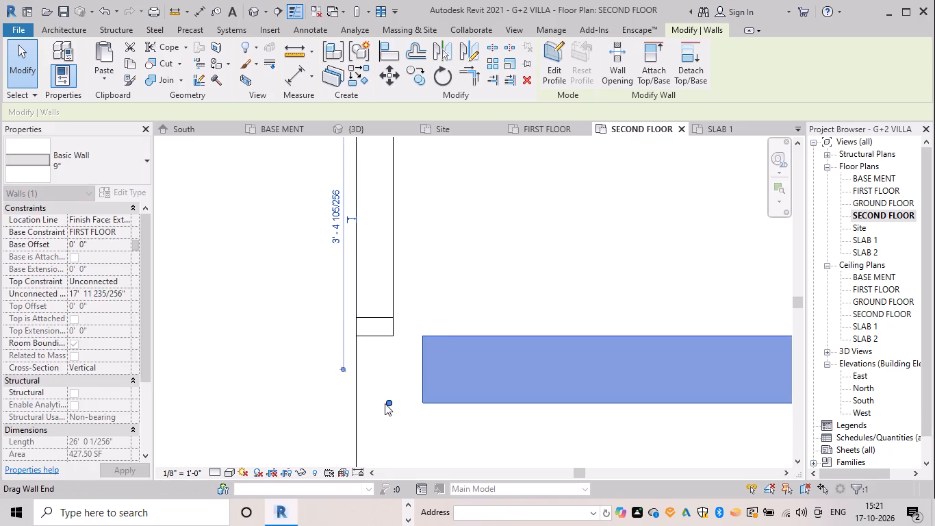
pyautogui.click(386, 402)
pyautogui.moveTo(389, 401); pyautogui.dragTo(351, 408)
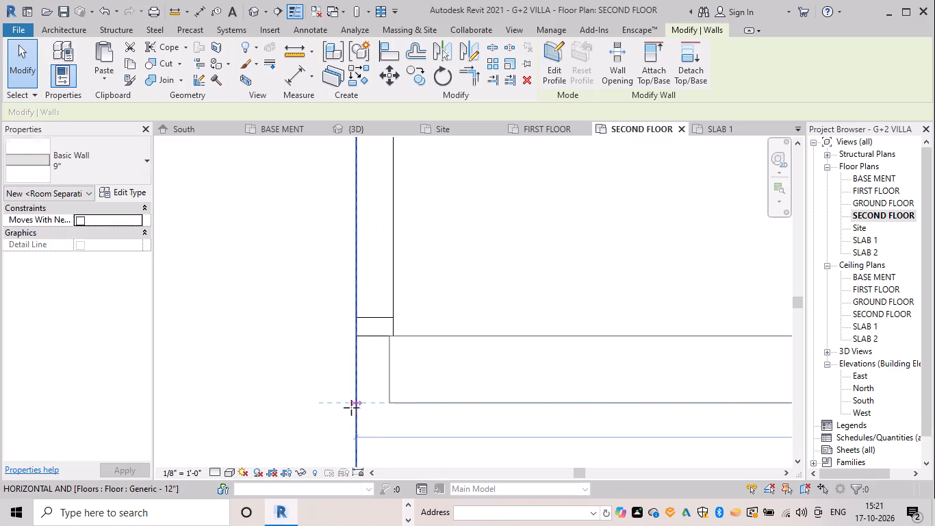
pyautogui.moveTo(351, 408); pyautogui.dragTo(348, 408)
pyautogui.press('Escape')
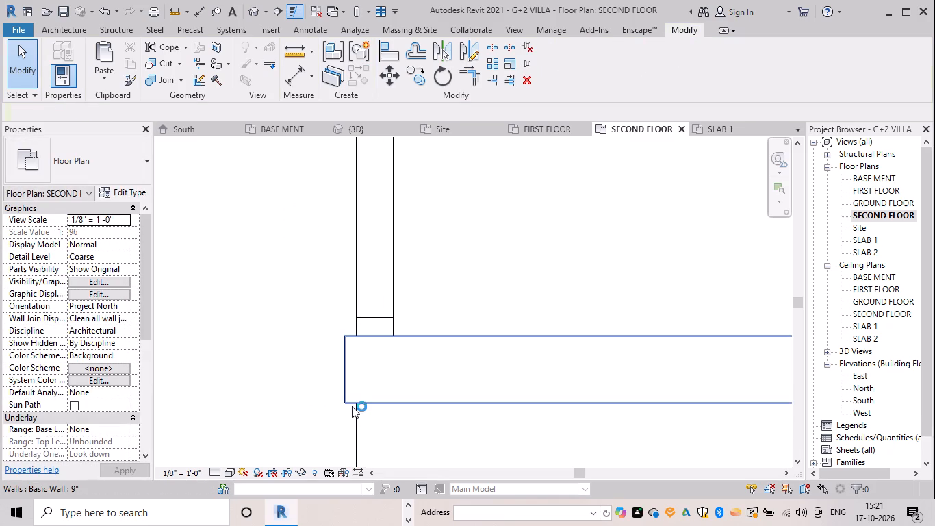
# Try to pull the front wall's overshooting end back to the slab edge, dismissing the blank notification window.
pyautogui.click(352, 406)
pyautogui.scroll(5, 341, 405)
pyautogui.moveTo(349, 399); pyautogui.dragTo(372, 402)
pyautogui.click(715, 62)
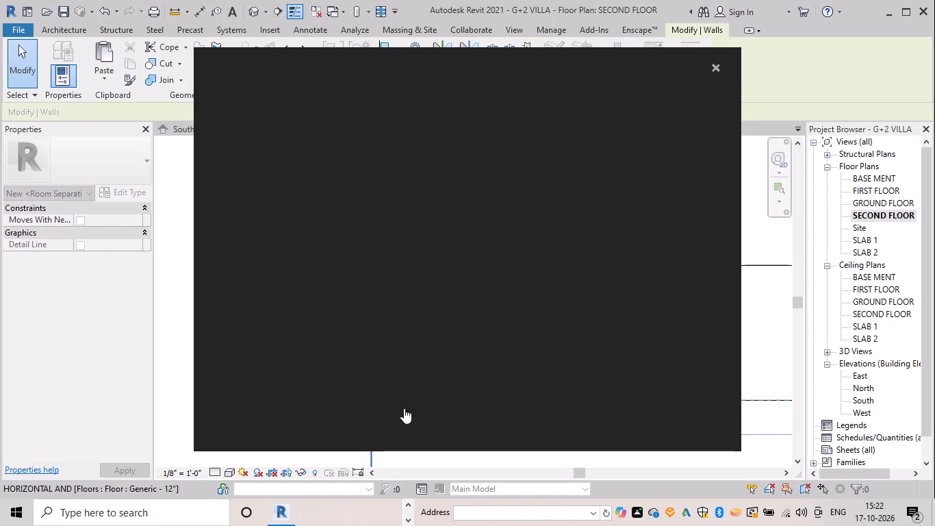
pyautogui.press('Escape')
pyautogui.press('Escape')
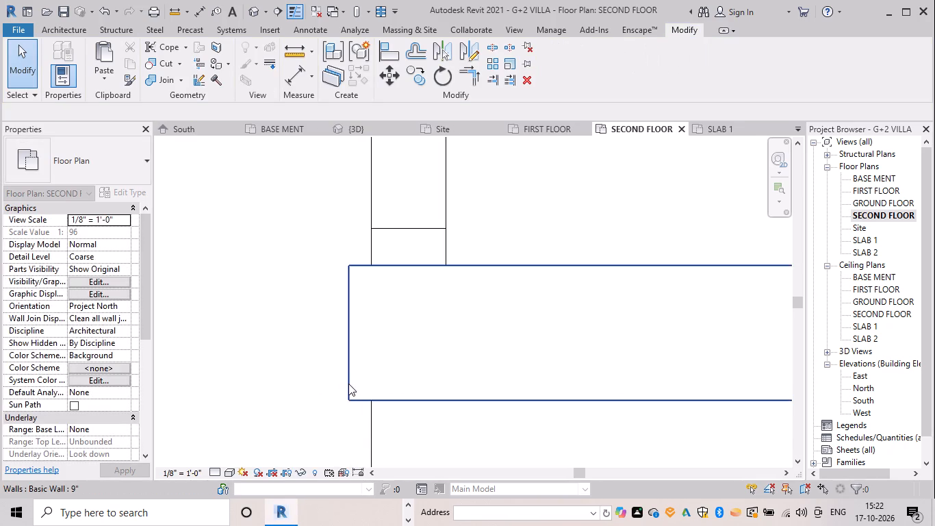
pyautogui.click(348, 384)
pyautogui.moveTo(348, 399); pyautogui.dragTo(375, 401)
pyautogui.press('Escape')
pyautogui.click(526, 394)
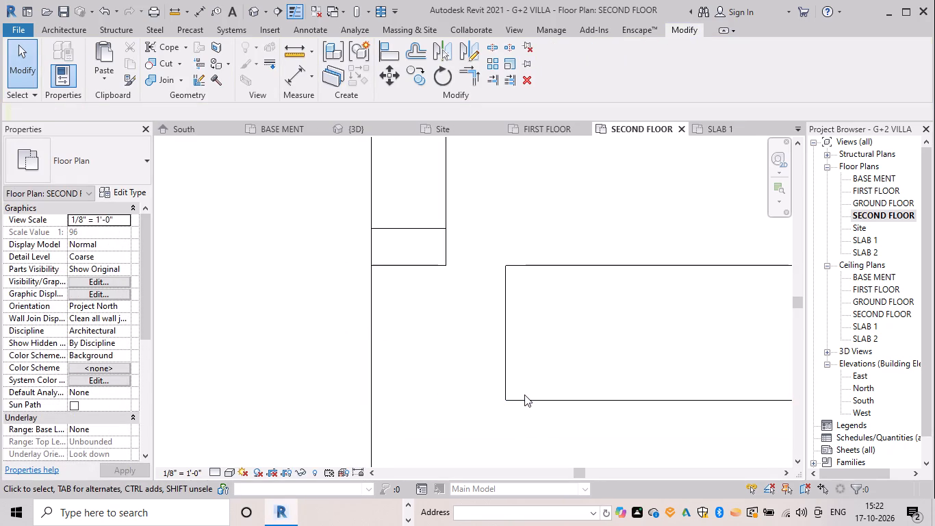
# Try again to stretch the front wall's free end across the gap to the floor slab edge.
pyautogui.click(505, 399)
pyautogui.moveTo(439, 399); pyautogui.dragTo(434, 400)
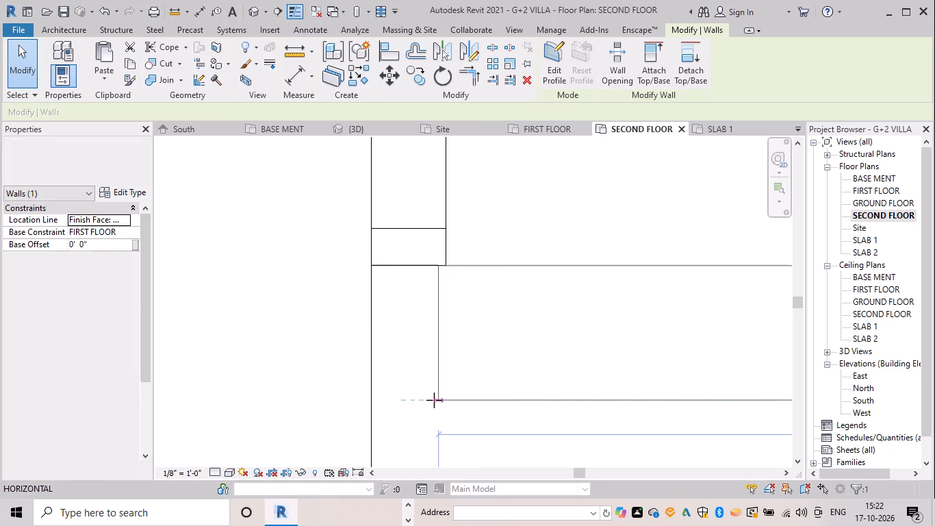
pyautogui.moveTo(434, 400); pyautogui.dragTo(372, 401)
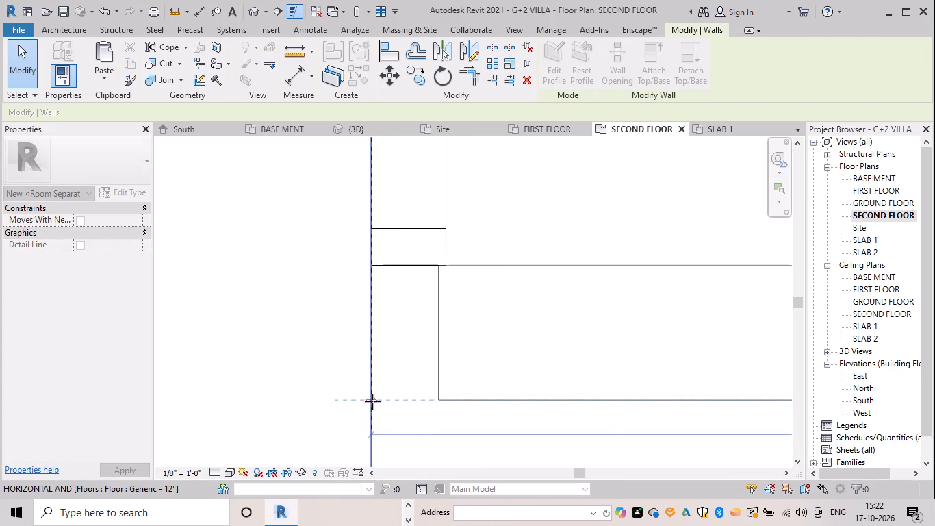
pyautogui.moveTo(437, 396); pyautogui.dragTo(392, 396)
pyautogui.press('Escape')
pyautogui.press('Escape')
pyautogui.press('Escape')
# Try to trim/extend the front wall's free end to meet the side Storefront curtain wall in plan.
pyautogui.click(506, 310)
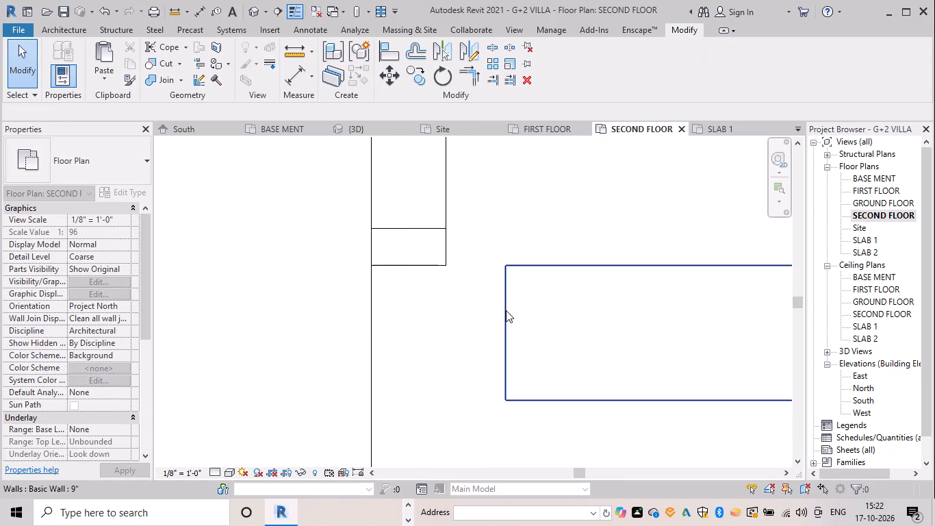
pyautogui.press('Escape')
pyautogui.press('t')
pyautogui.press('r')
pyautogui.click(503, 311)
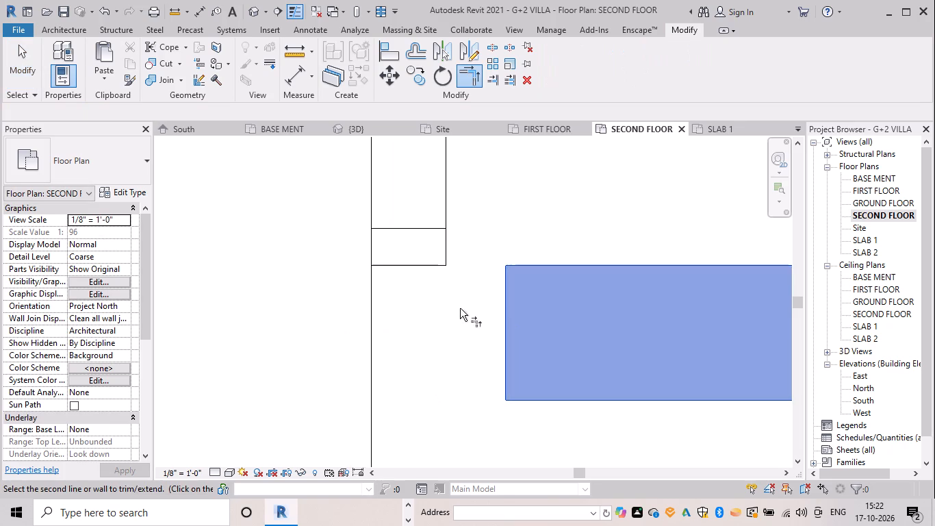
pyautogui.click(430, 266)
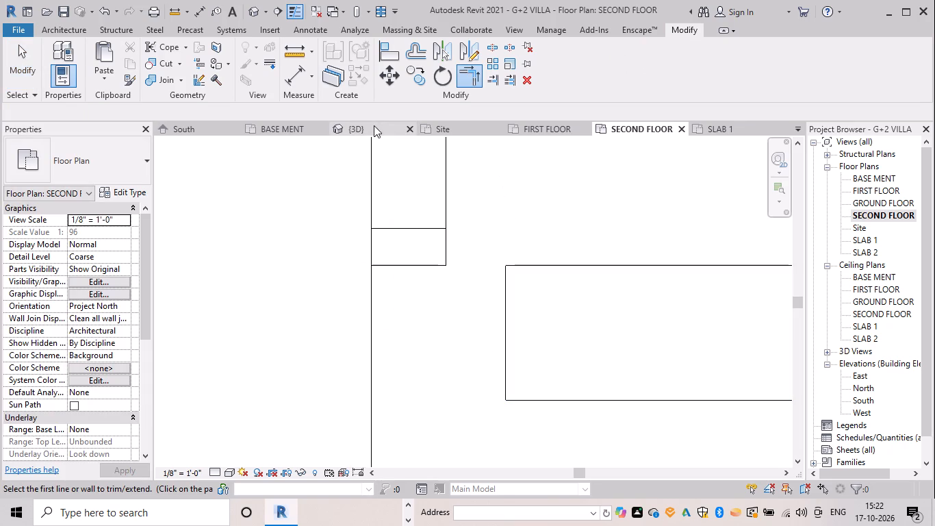
# Switch to the 3D view facing the second-floor front wall and abandon the active Trim/Extend command.
pyautogui.click(374, 125)
pyautogui.scroll(-2, 452, 271)
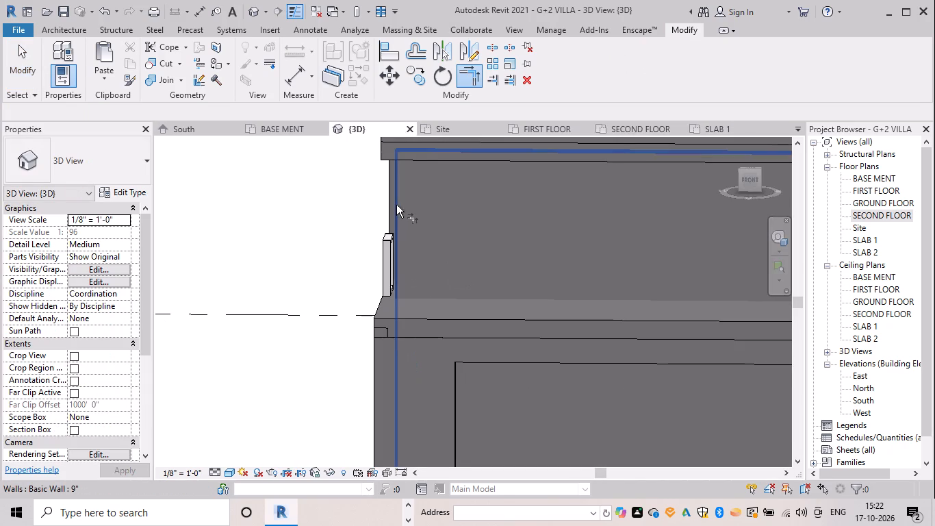
pyautogui.click(396, 205)
pyautogui.scroll(-3, 500, 251)
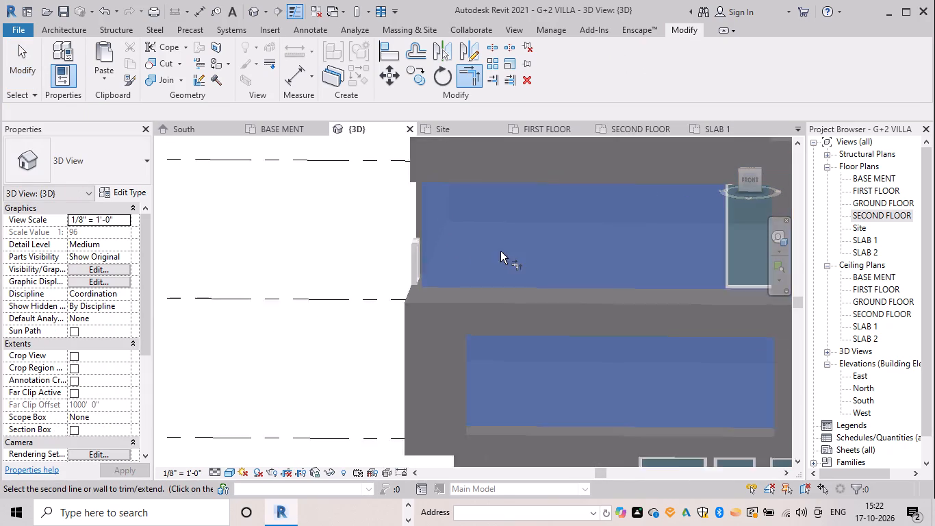
pyautogui.keyDown('shift'); pyautogui.moveTo(503, 251); pyautogui.dragTo(506, 240, button='middle'); pyautogui.keyUp('shift')
pyautogui.press('Escape')
pyautogui.press('Escape')
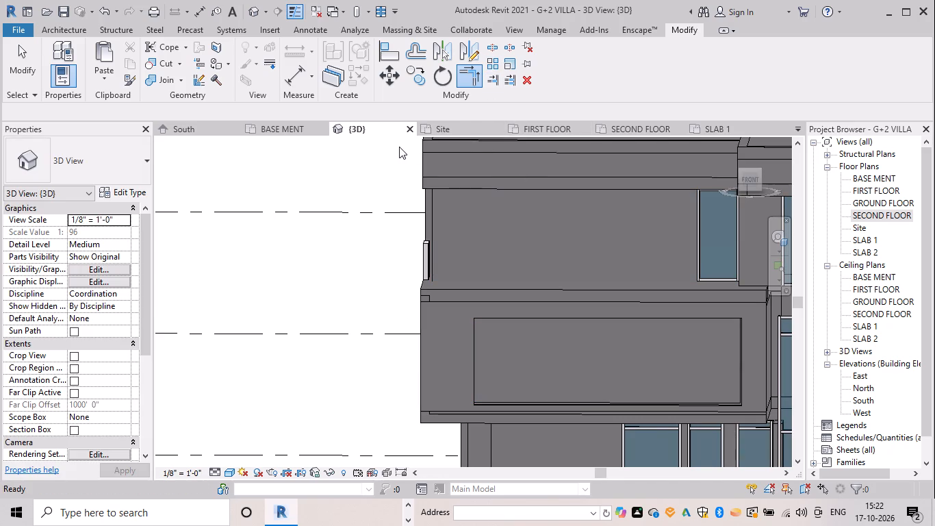
pyautogui.press('Escape')
pyautogui.press('Escape')
pyautogui.press('Escape')
# Edit the front wall's profile, nudging its vertical end line outward toward the side Storefront, remove the blocking constraints and finish the sketch.
pyautogui.click(78, 29)
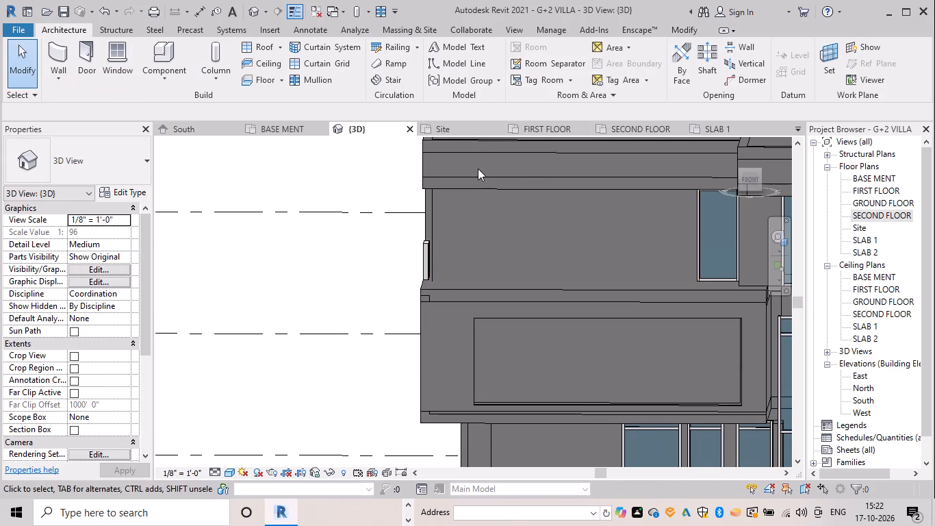
pyautogui.click(436, 204)
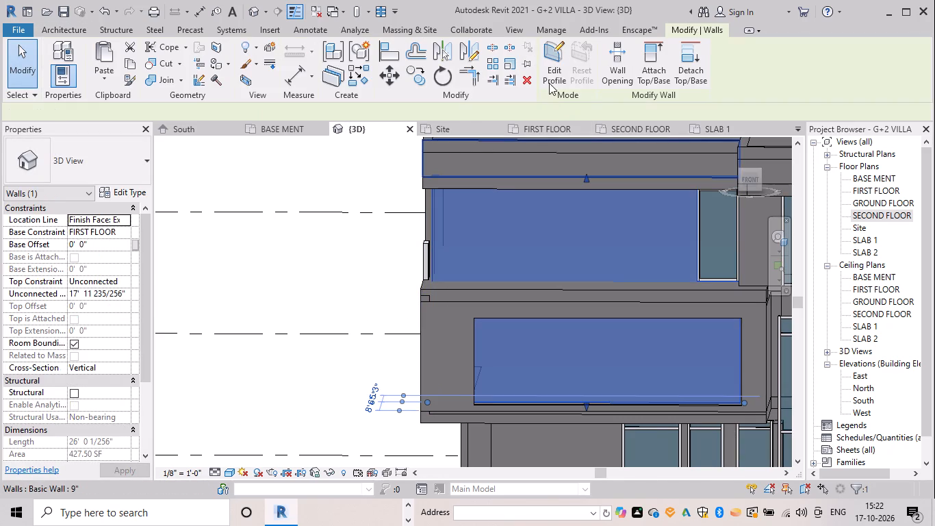
pyautogui.click(549, 83)
pyautogui.scroll(4, 439, 255)
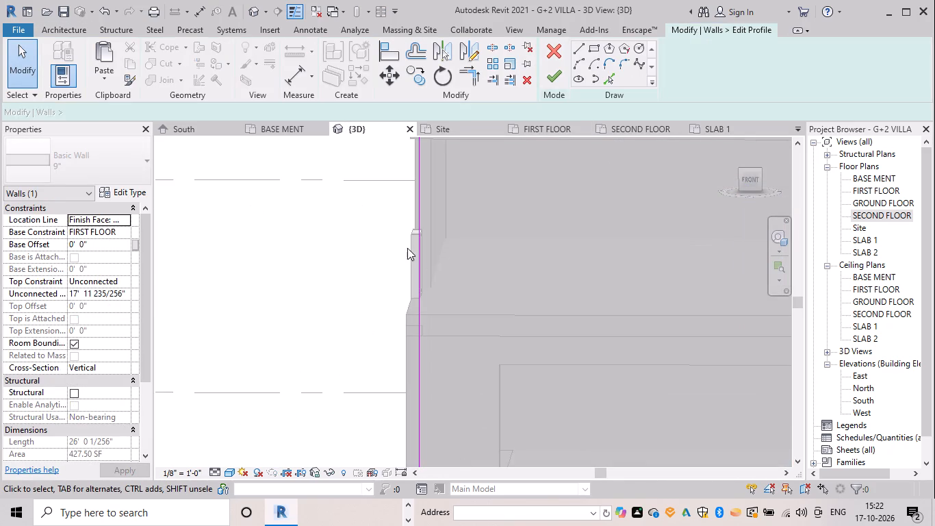
pyautogui.scroll(4, 407, 248)
pyautogui.click(430, 277)
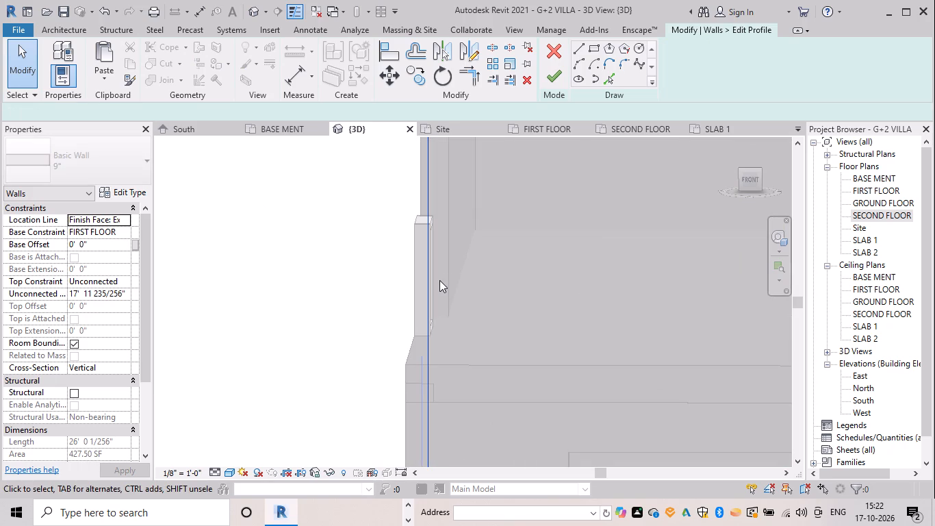
pyautogui.press('Left')
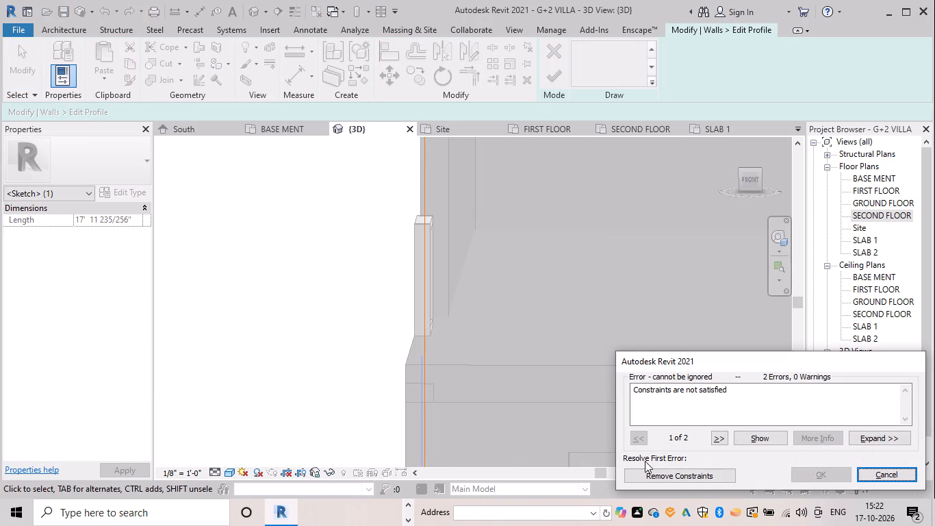
pyautogui.click(648, 466)
pyautogui.click(650, 471)
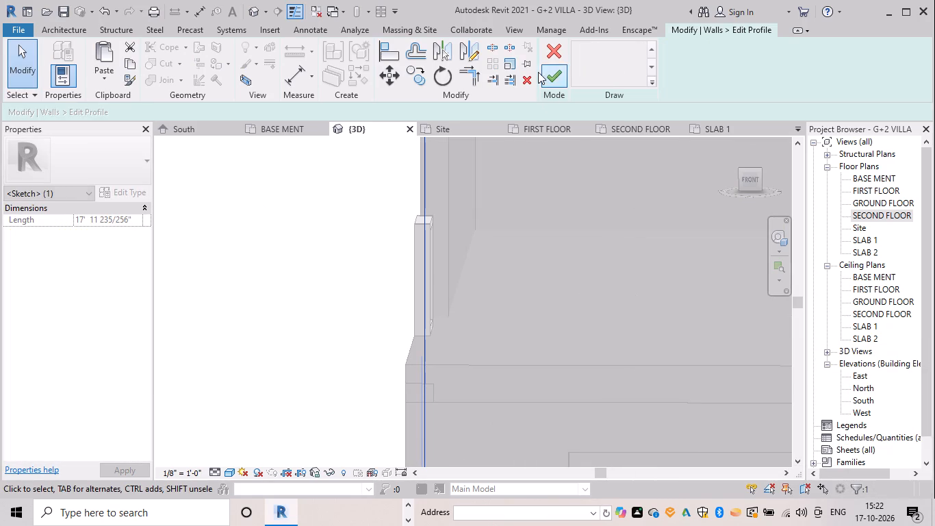
pyautogui.moveTo(538, 72); pyautogui.dragTo(548, 77)
pyautogui.click(553, 80)
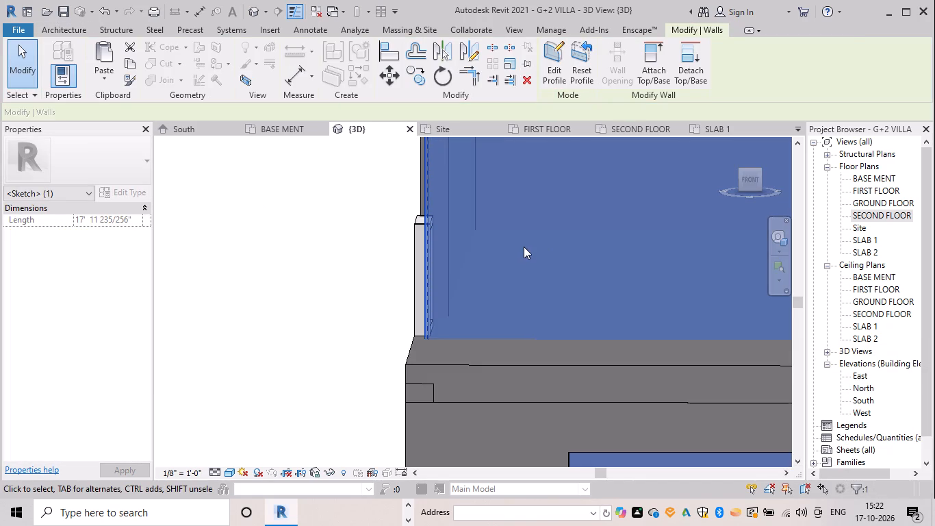
pyautogui.press('Escape')
# Raise the top of the second-floor side Storefront curtain wall to the roof slab's underside, giving a 7' 8" height.
pyautogui.scroll(-2, 533, 289)
pyautogui.keyDown('shift'); pyautogui.moveTo(514, 292); pyautogui.dragTo(615, 292, button='middle'); pyautogui.keyUp('shift')
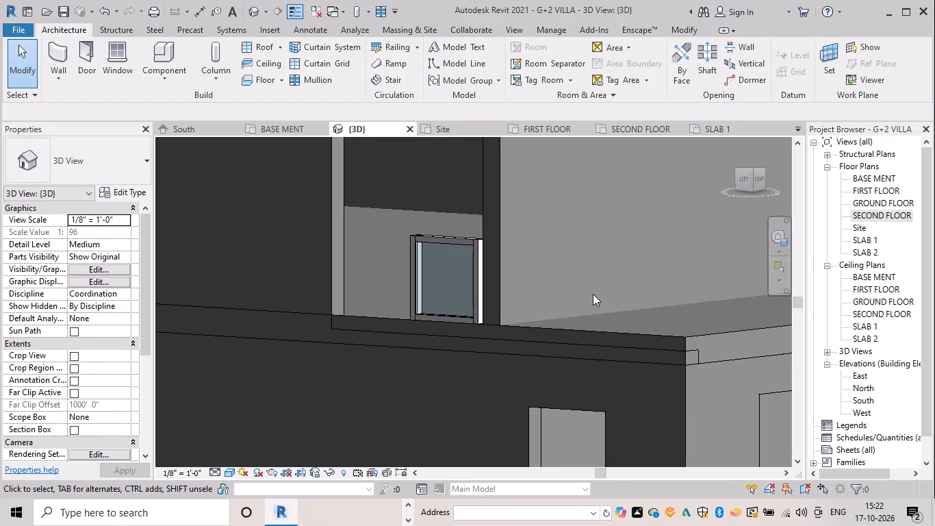
pyautogui.scroll(-3, 581, 292)
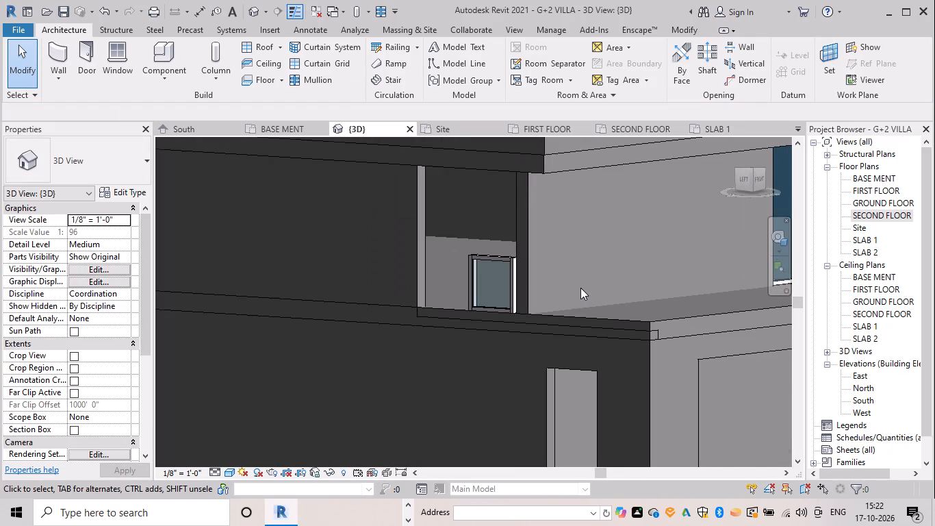
pyautogui.scroll(-2, 580, 288)
pyautogui.keyDown('shift'); pyautogui.moveTo(580, 288); pyautogui.dragTo(669, 277, button='middle'); pyautogui.keyUp('shift')
pyautogui.keyDown('shift'); pyautogui.moveTo(569, 276); pyautogui.dragTo(553, 272, button='middle'); pyautogui.keyUp('shift')
pyautogui.press('Escape')
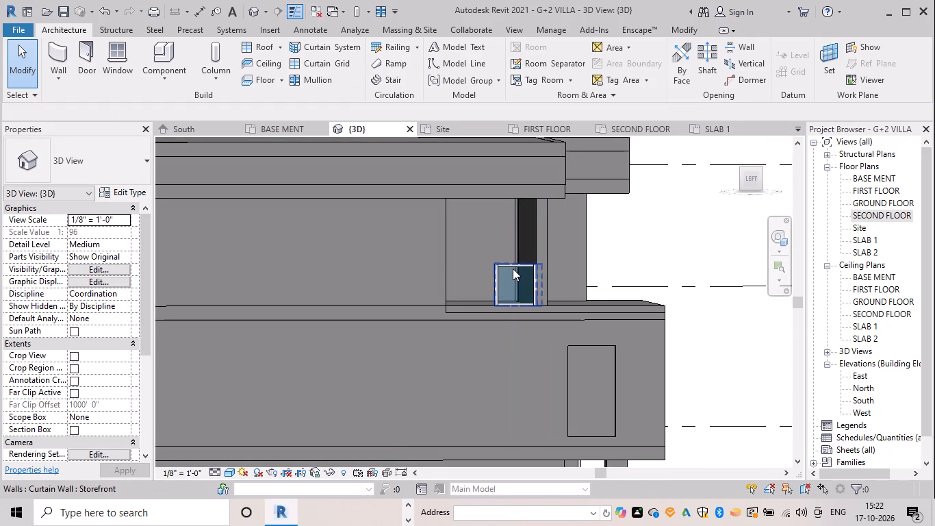
pyautogui.click(507, 288)
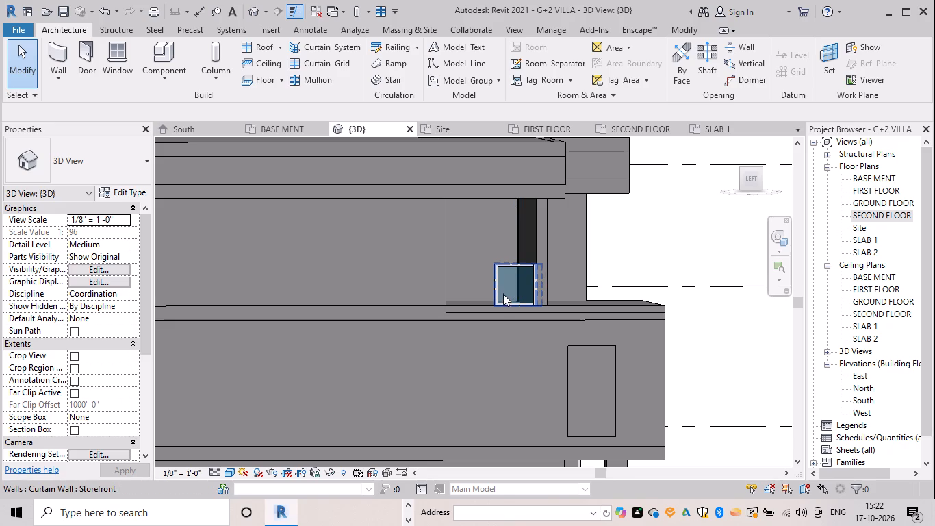
pyautogui.click(503, 292)
pyautogui.moveTo(515, 258); pyautogui.dragTo(515, 258)
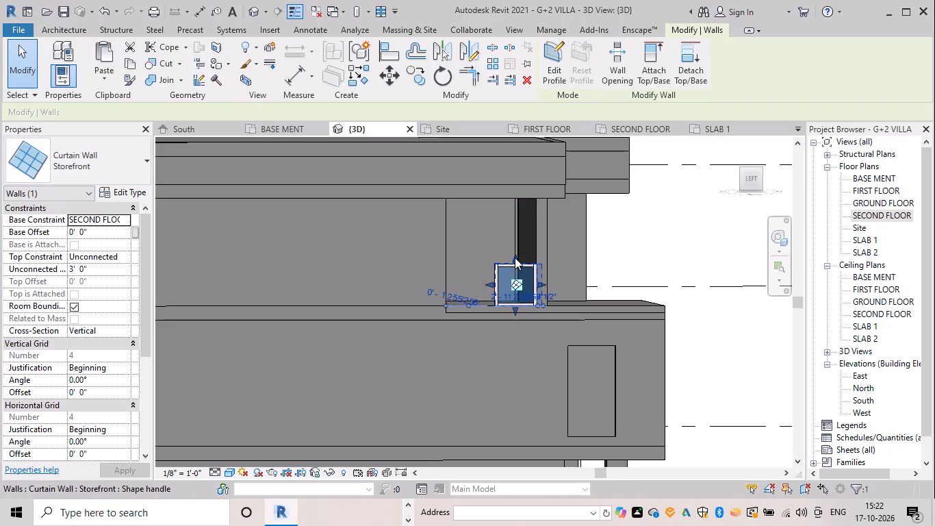
pyautogui.moveTo(515, 258); pyautogui.dragTo(517, 195)
pyautogui.press('Escape')
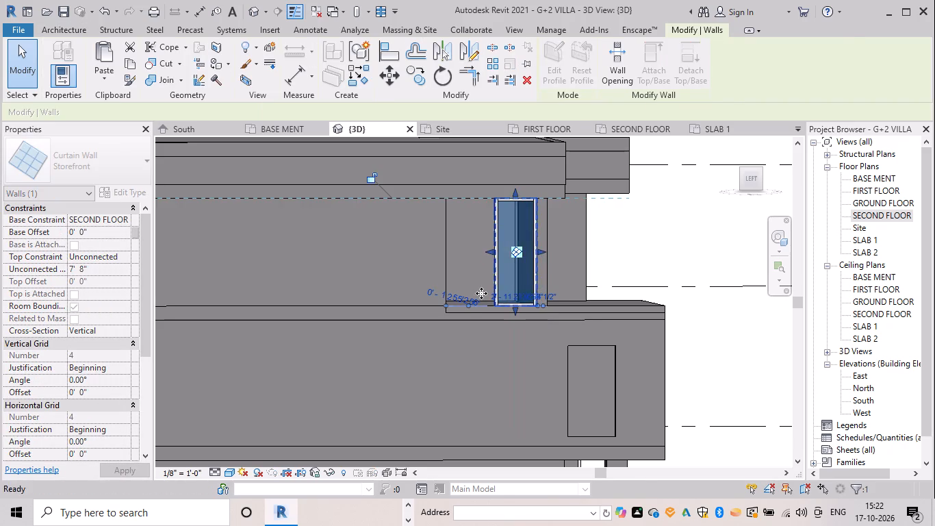
# Extend the upper edge of the 9" side wall's profile forward until it meets the side Storefront curtain wall.
pyautogui.keyDown('shift'); pyautogui.moveTo(454, 279); pyautogui.dragTo(448, 275, button='middle'); pyautogui.keyUp('shift')
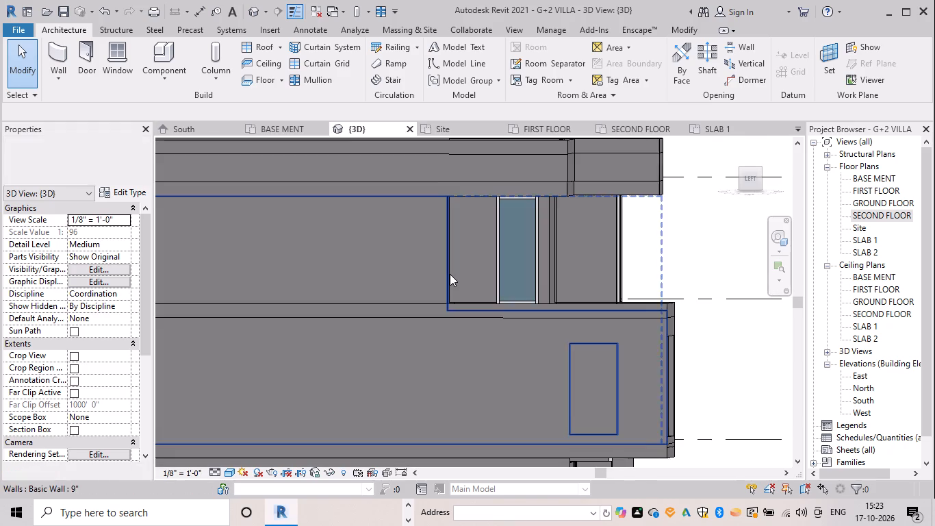
pyautogui.press('Escape')
pyautogui.click(442, 275)
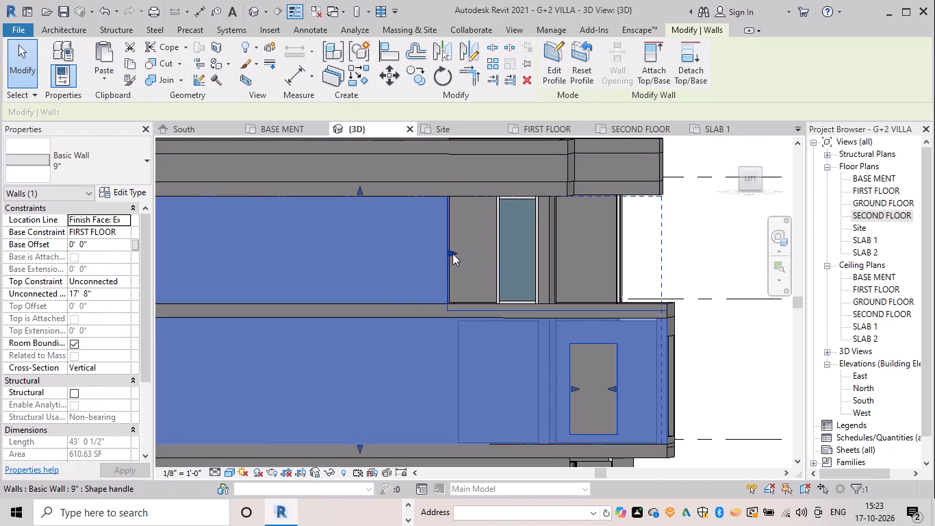
pyautogui.moveTo(452, 253); pyautogui.dragTo(490, 257)
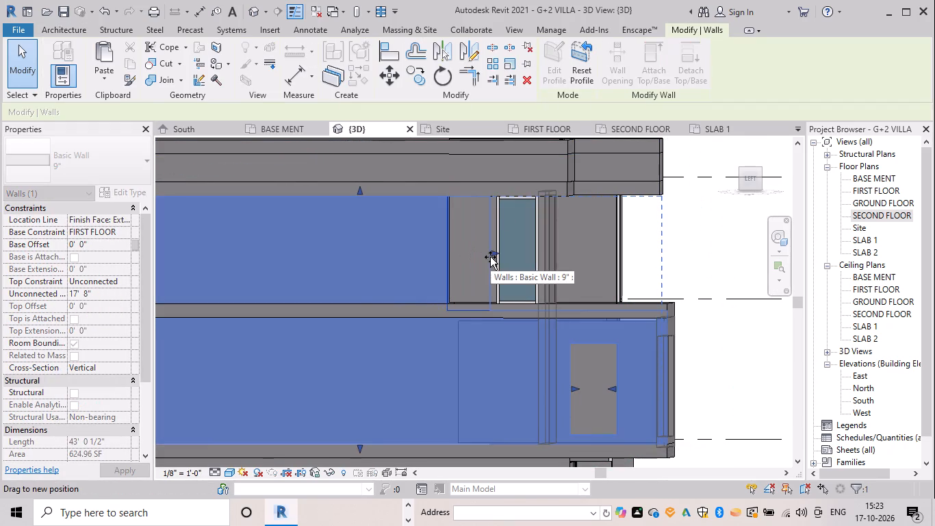
pyautogui.moveTo(490, 257); pyautogui.dragTo(498, 257)
pyautogui.press('Escape')
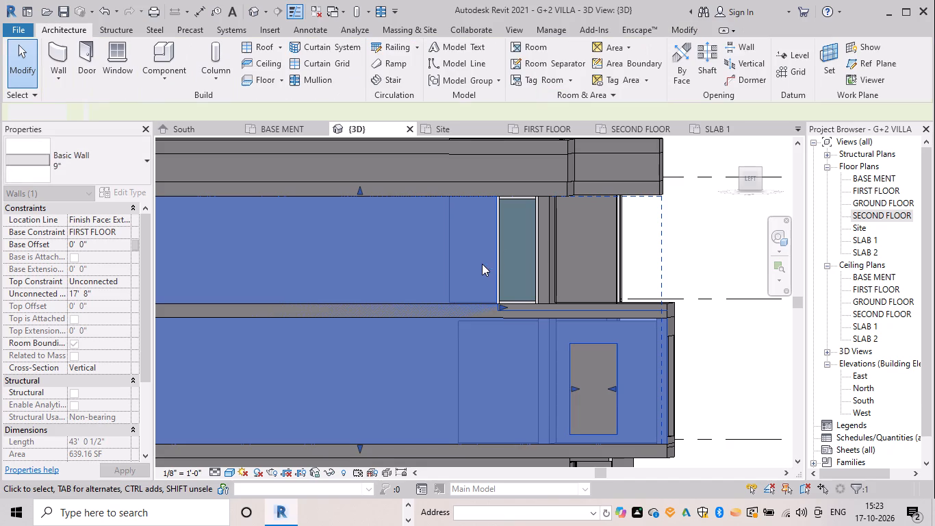
# Inspect the second-floor side wall, Storefront and front slab corner in 3D from several angles, dismissing the blank notification window.
pyautogui.keyDown('shift'); pyautogui.moveTo(606, 257); pyautogui.dragTo(604, 258, button='middle'); pyautogui.keyUp('shift')
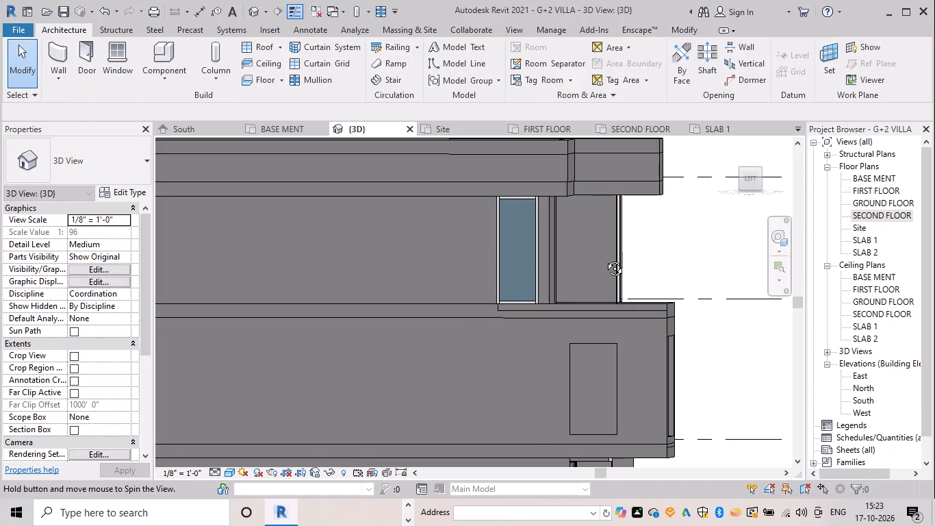
pyautogui.keyDown('shift'); pyautogui.moveTo(604, 258); pyautogui.dragTo(591, 278, button='middle'); pyautogui.keyUp('shift')
pyautogui.scroll(-3, 584, 299)
pyautogui.keyDown('shift'); pyautogui.moveTo(572, 295); pyautogui.dragTo(531, 296, button='middle'); pyautogui.keyUp('shift')
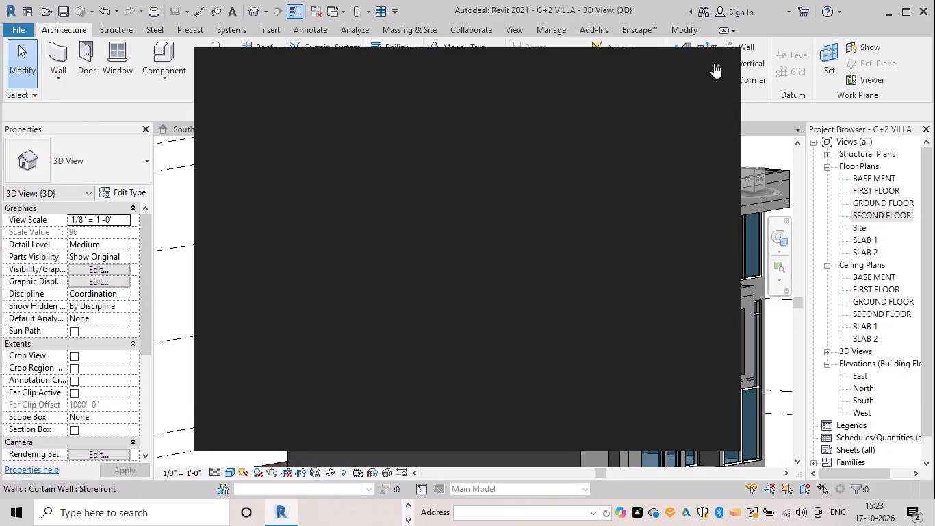
pyautogui.click(714, 63)
pyautogui.scroll(-1, 569, 364)
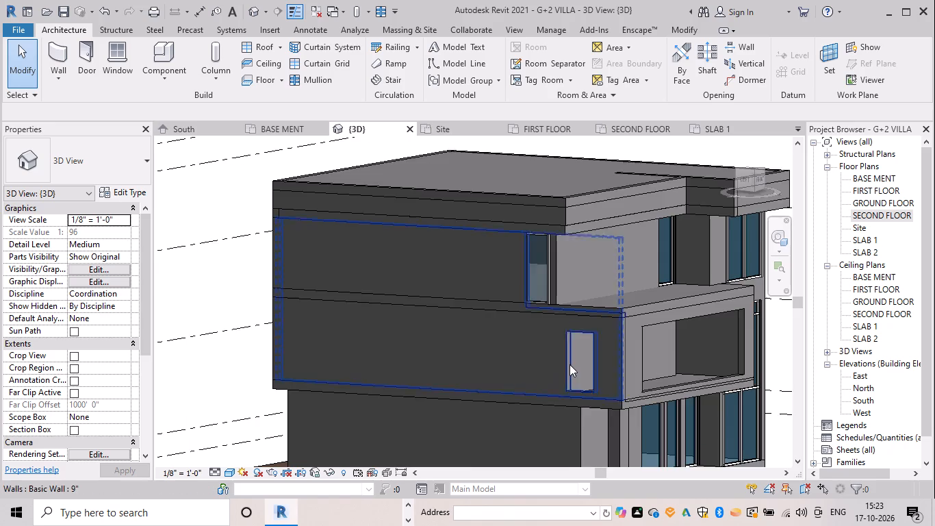
pyautogui.scroll(-1, 569, 364)
pyautogui.keyDown('shift'); pyautogui.moveTo(554, 359); pyautogui.dragTo(485, 397, button='middle'); pyautogui.keyUp('shift')
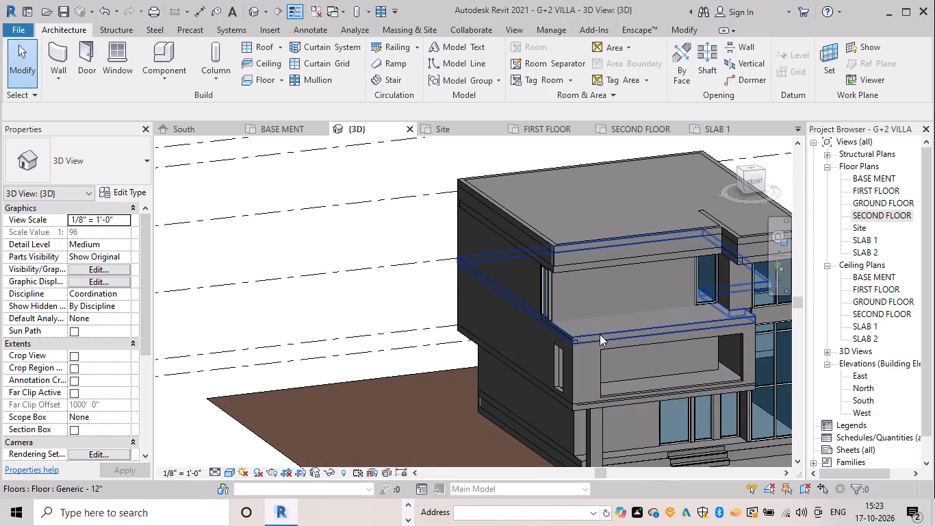
pyautogui.keyDown('shift'); pyautogui.moveTo(595, 332); pyautogui.dragTo(597, 310, button='middle'); pyautogui.keyUp('shift')
pyautogui.scroll(11, 572, 346)
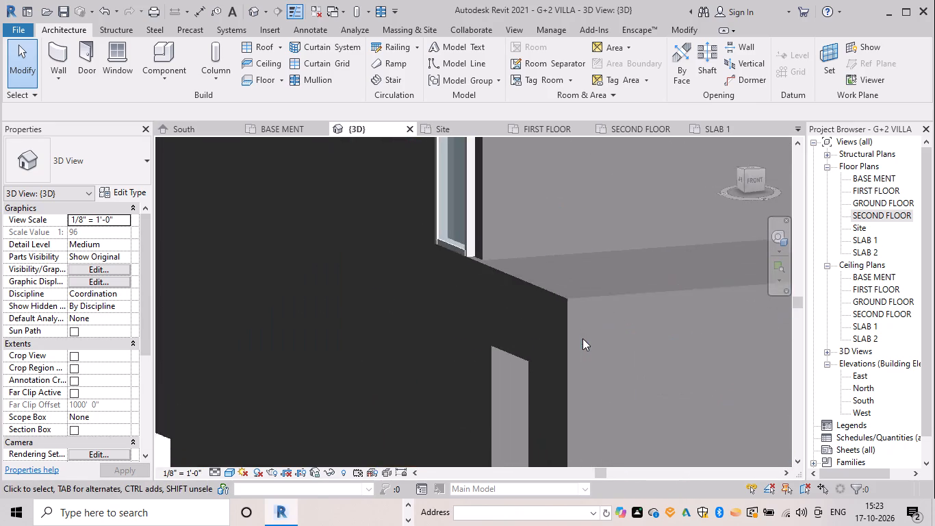
pyautogui.scroll(6, 572, 301)
pyautogui.scroll(-14, 610, 371)
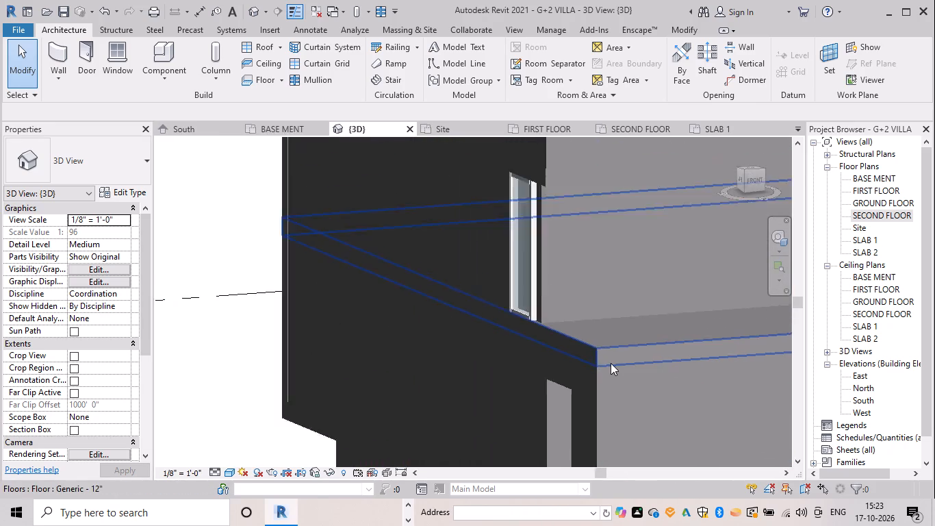
pyautogui.scroll(-4, 593, 342)
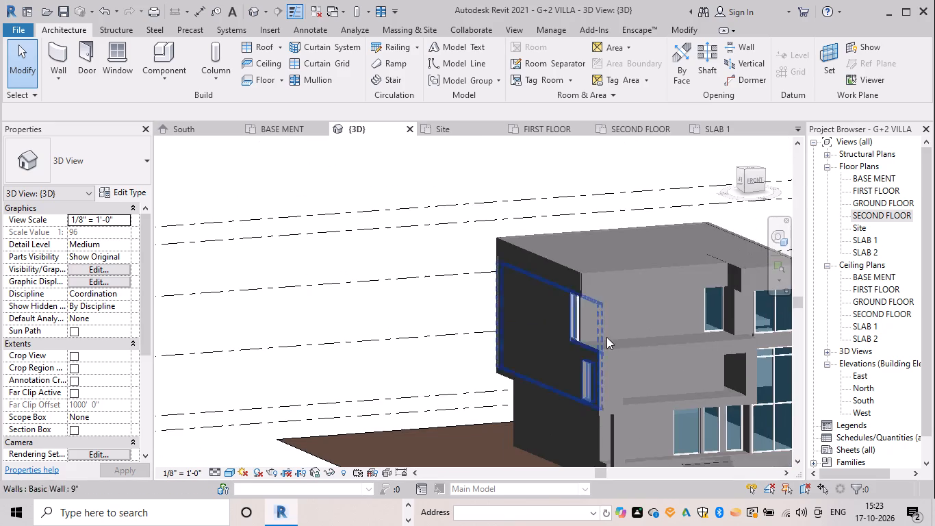
# On the SECOND FLOOR plan, start a railing path with a segment about 7' 6" long from the 9" front wall toward the balcony's front edge.
pyautogui.doubleClick(881, 213)
pyautogui.scroll(-10, 525, 297)
pyautogui.moveTo(525, 341); pyautogui.dragTo(520, 323, button='middle')
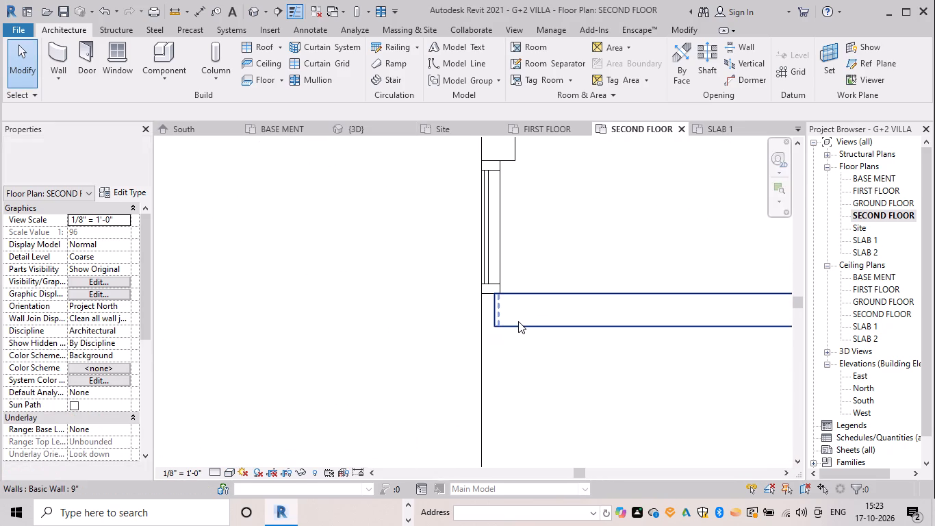
pyautogui.click(401, 44)
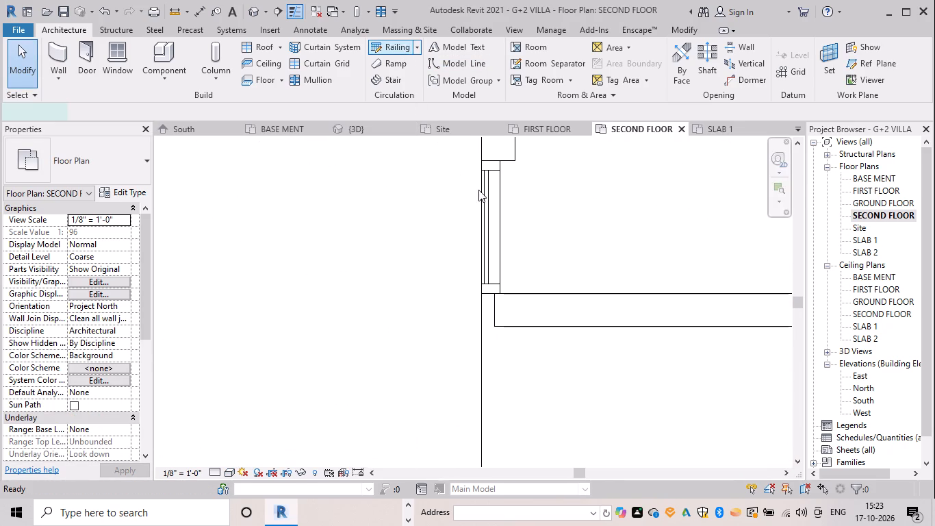
pyautogui.scroll(-3, 547, 275)
pyautogui.moveTo(534, 260); pyautogui.dragTo(500, 175, button='middle')
pyautogui.scroll(-5, 543, 301)
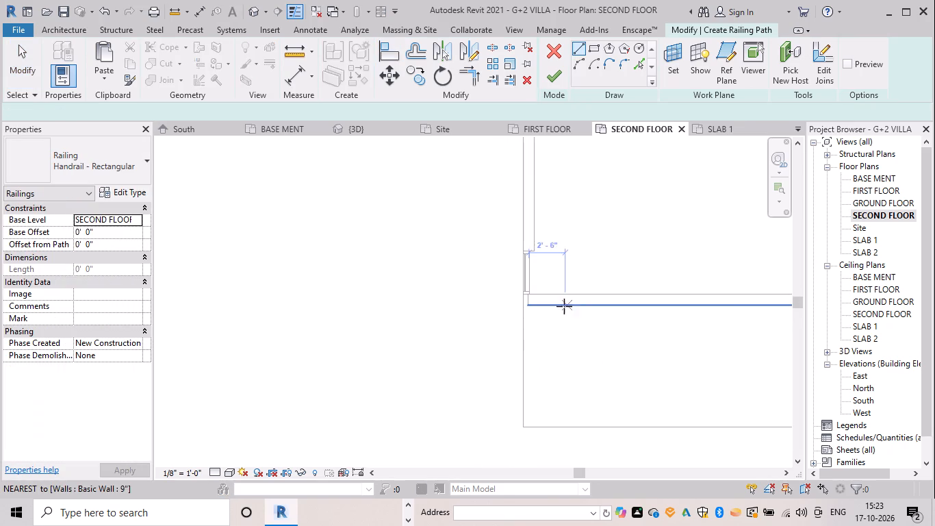
pyautogui.click(539, 307)
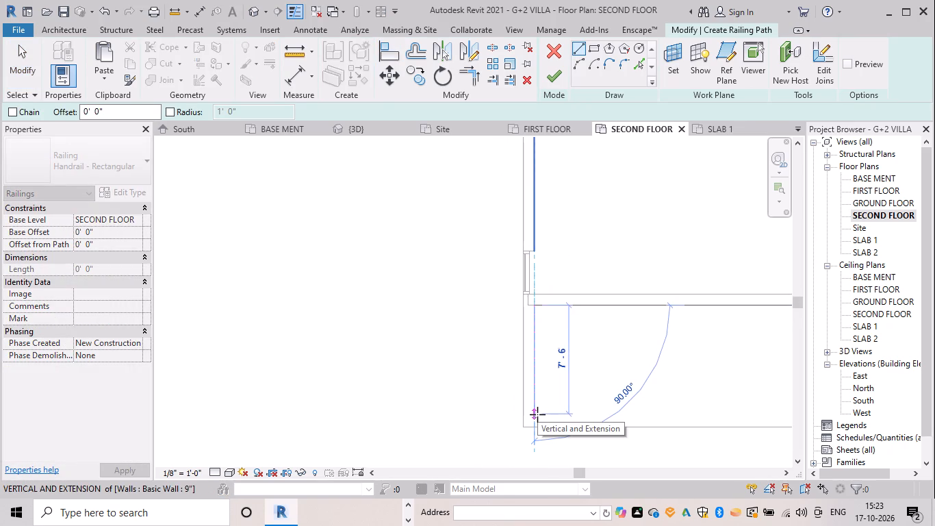
pyautogui.click(537, 411)
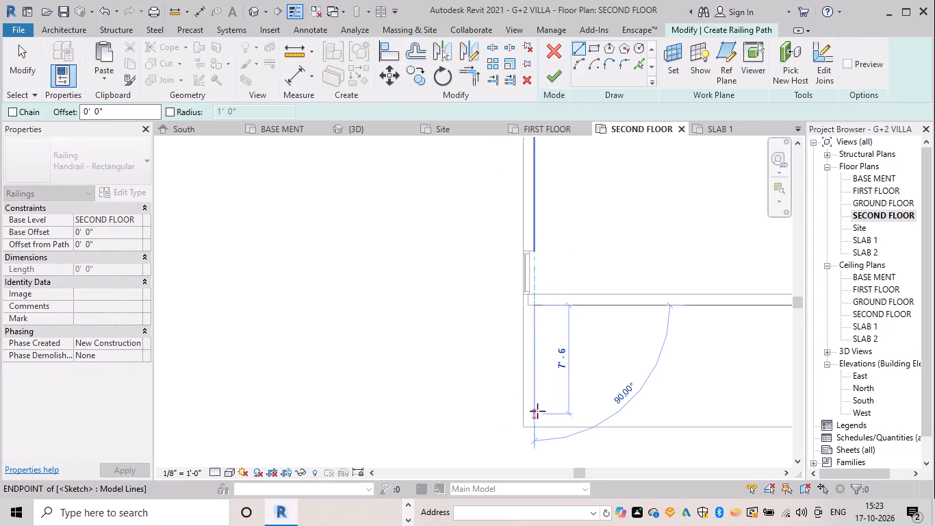
# Continue the railing path about 25' along the balcony's front, return it about 3' to the projecting room's corner, and finish the railing.
pyautogui.scroll(-1, 650, 411)
pyautogui.moveTo(646, 410); pyautogui.dragTo(369, 373, button='middle')
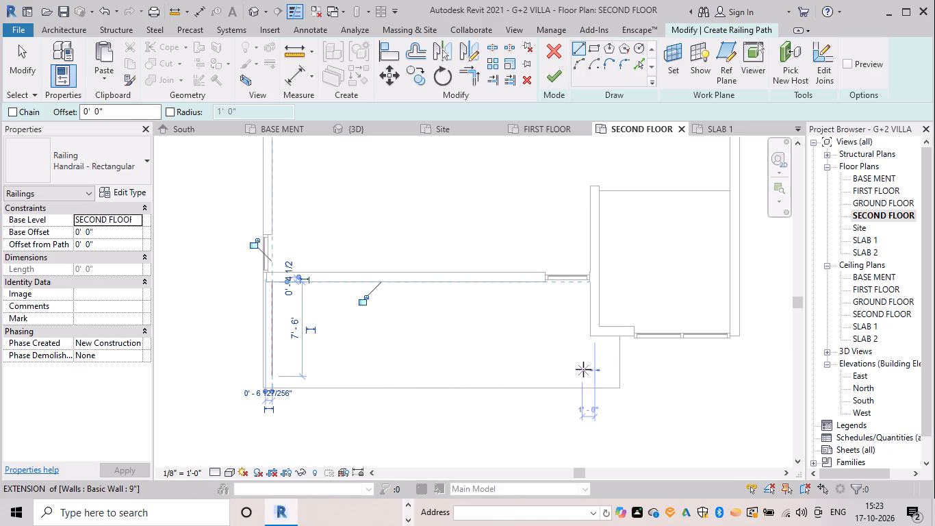
pyautogui.moveTo(272, 376); pyautogui.dragTo(289, 378)
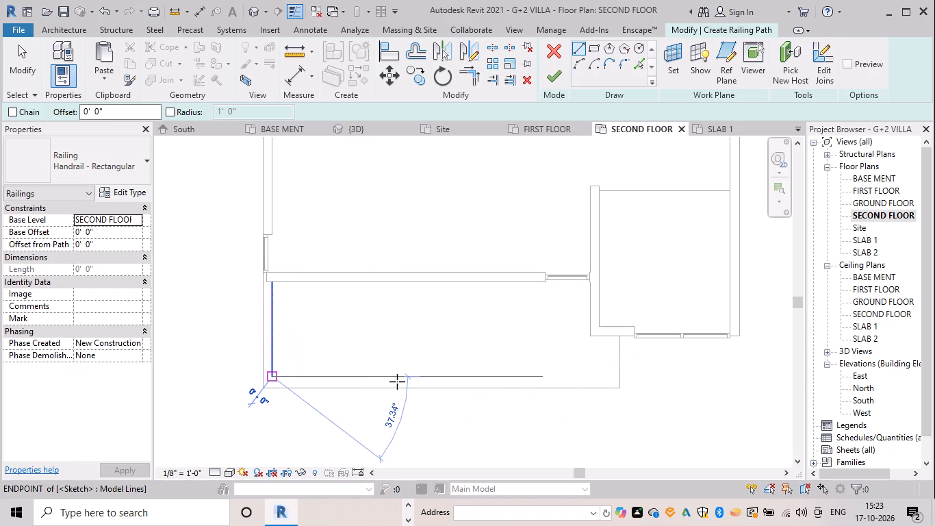
pyautogui.click(587, 374)
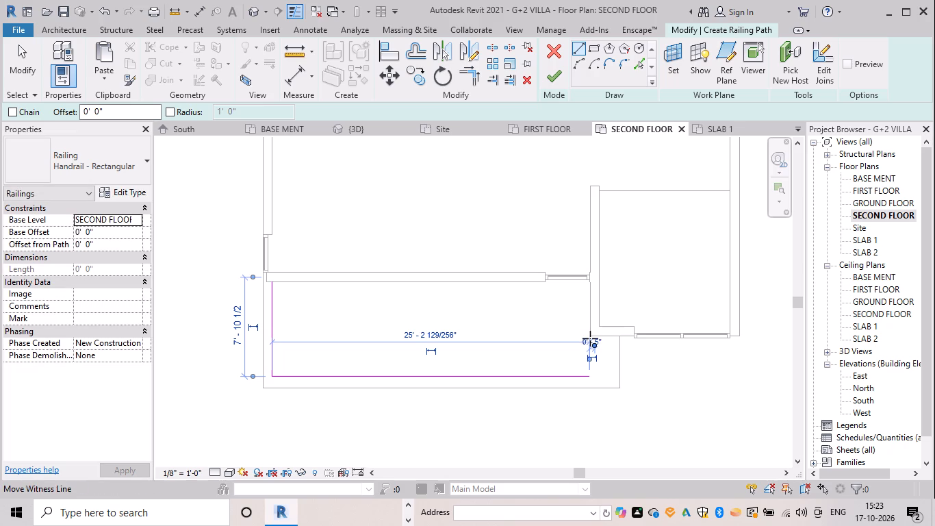
pyautogui.click(591, 336)
pyautogui.press('Escape')
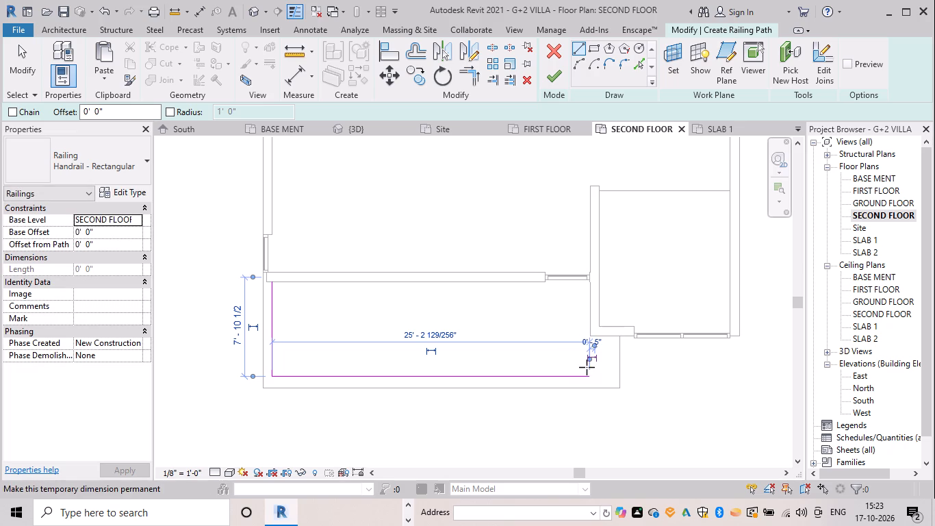
pyautogui.click(589, 374)
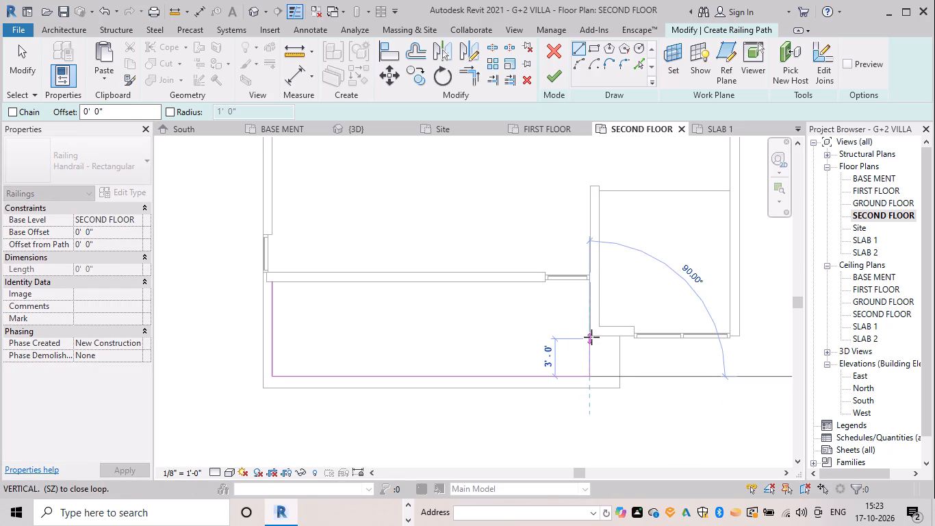
pyautogui.click(591, 337)
pyautogui.press('Escape')
pyautogui.press('Escape')
pyautogui.press('Escape')
pyautogui.click(553, 74)
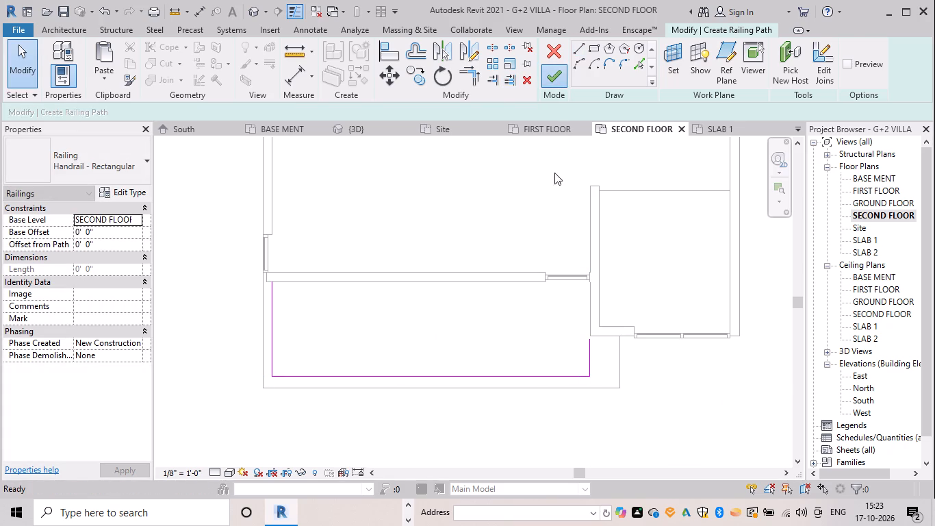
# Change the new balcony railing's type to Glass Panel - Bottom Fill in the 3D view.
pyautogui.click(364, 123)
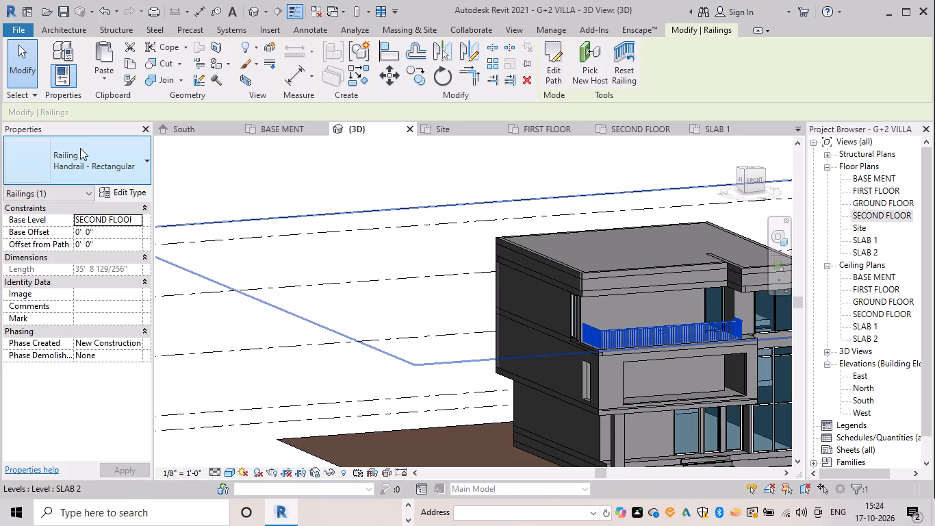
pyautogui.click(88, 161)
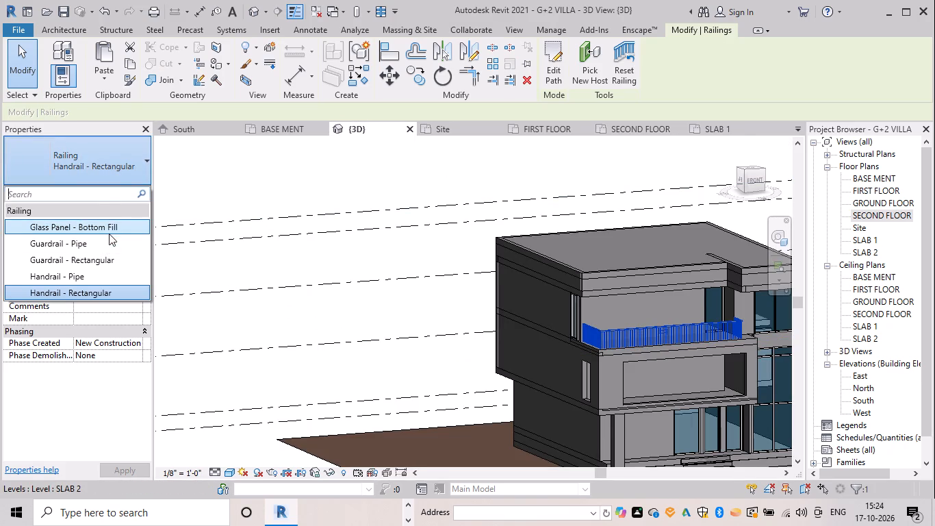
pyautogui.click(110, 232)
pyautogui.press('Escape')
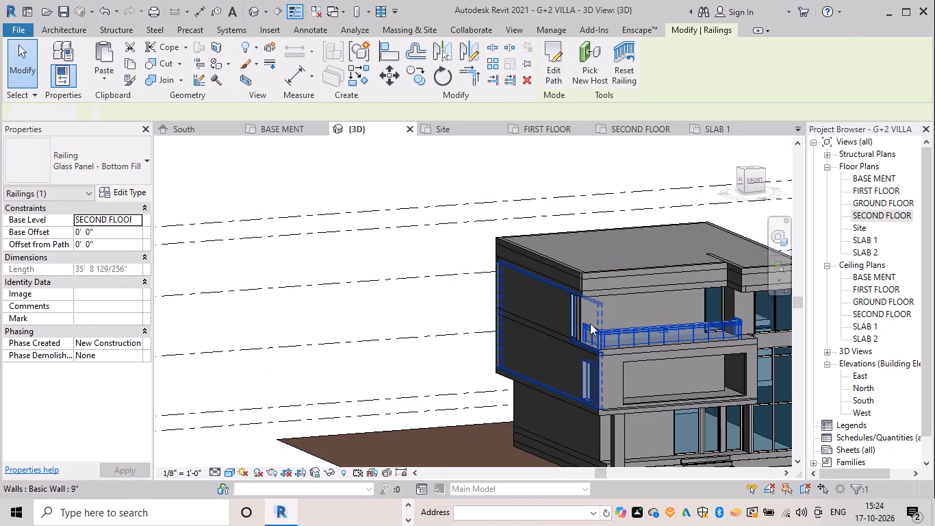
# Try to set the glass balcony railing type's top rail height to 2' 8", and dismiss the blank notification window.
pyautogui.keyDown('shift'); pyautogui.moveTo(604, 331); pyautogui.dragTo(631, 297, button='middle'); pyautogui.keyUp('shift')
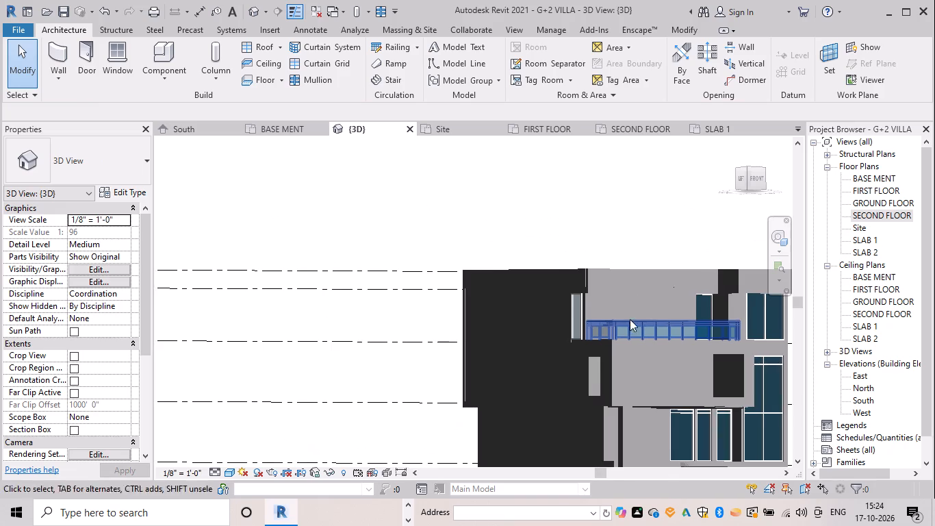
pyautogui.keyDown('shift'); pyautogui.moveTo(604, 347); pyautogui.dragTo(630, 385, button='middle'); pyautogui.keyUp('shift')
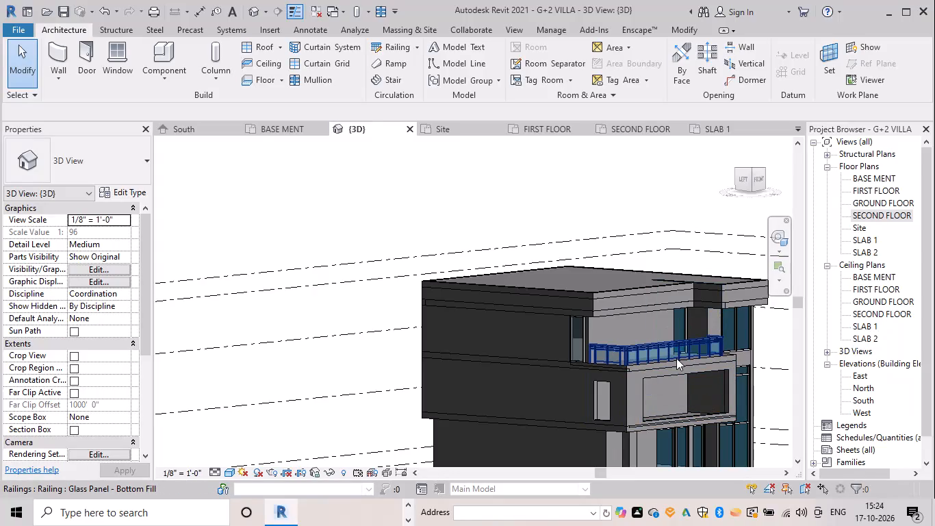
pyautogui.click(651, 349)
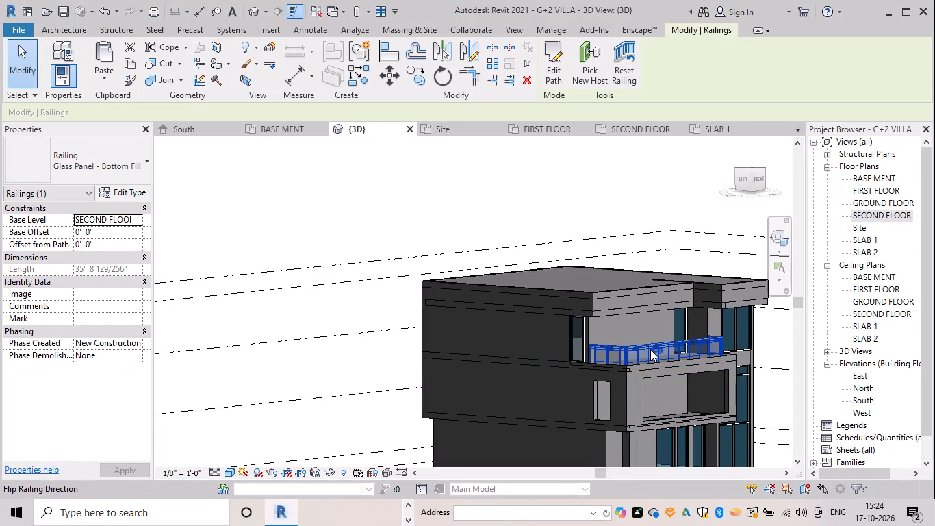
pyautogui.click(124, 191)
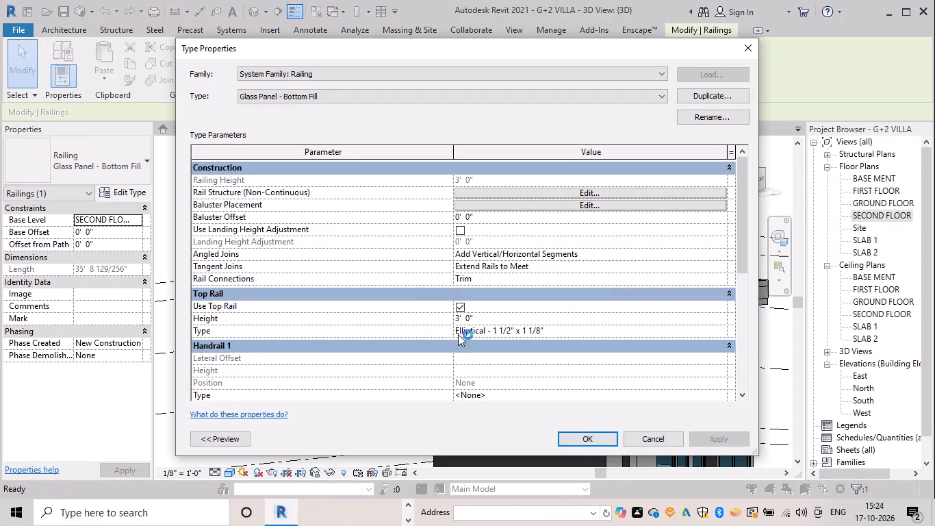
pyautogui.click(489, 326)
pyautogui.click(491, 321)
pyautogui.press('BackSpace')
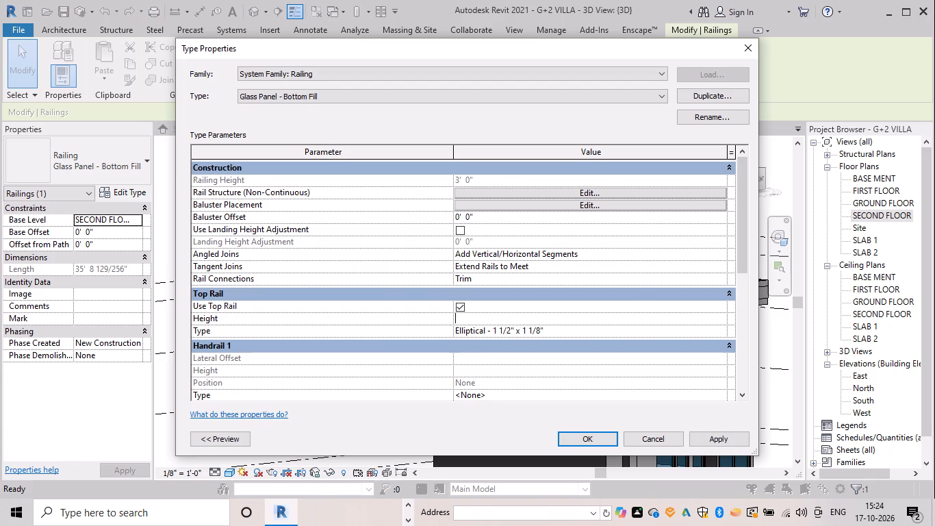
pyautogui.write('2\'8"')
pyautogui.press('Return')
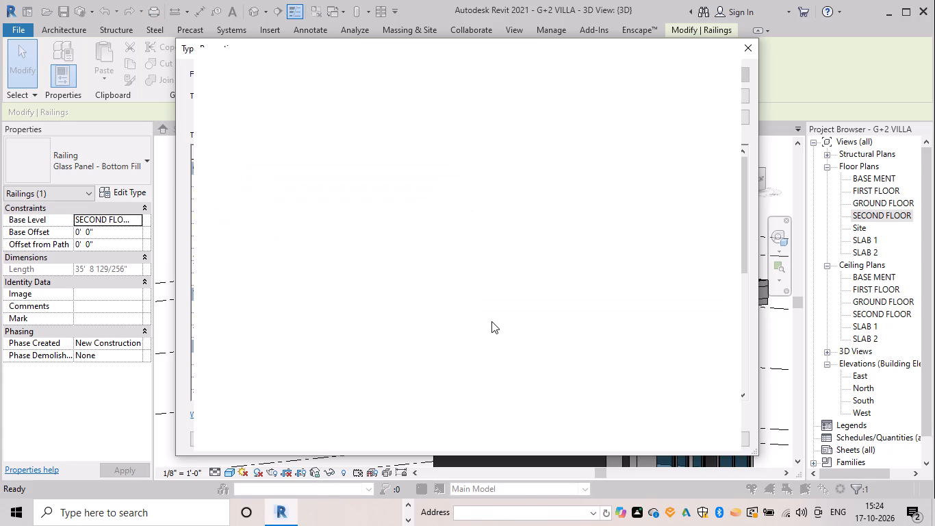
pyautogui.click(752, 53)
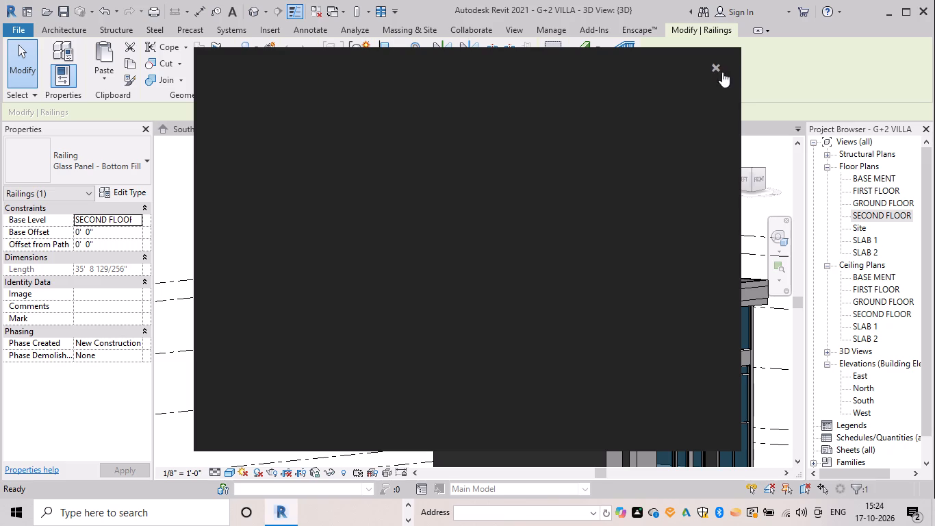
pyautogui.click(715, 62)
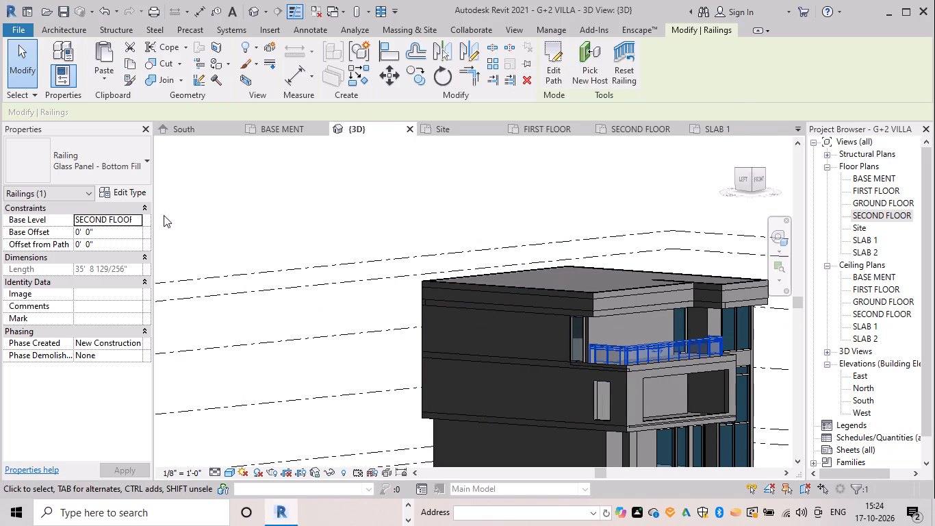
# Set the top rail height of the Glass Panel - Bottom Fill railing type to 2' 8".
pyautogui.click(133, 194)
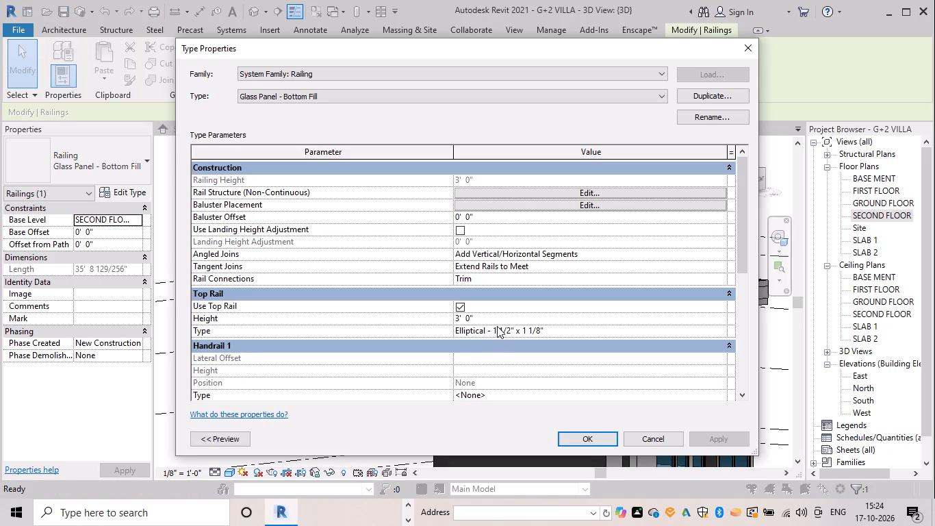
pyautogui.click(497, 316)
pyautogui.press('BackSpace')
pyautogui.write('2\'8"')
pyautogui.press('Return')
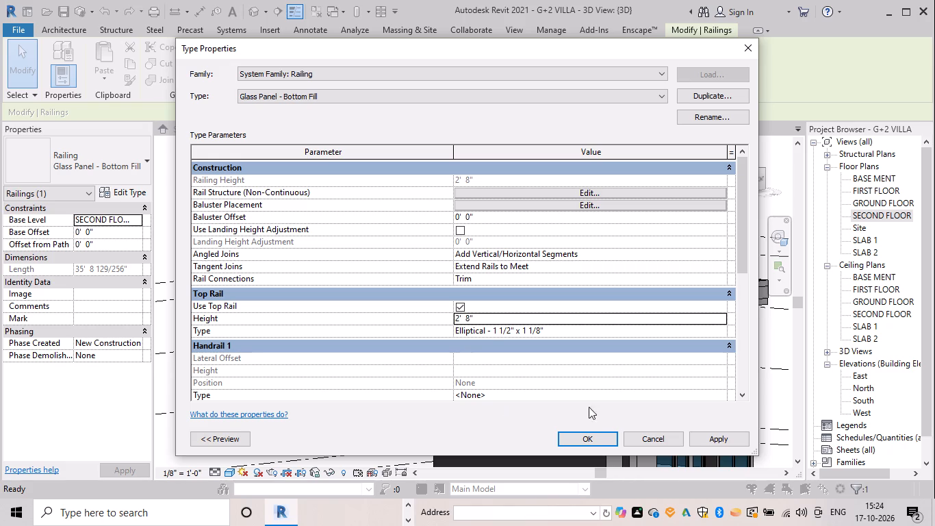
pyautogui.click(591, 436)
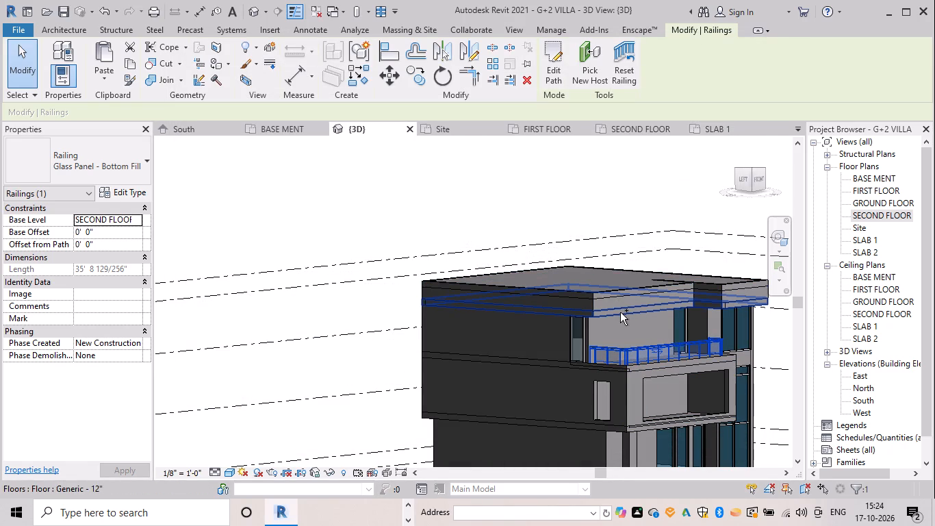
# Save the villa project.
pyautogui.hotkey('ctrl', 's')
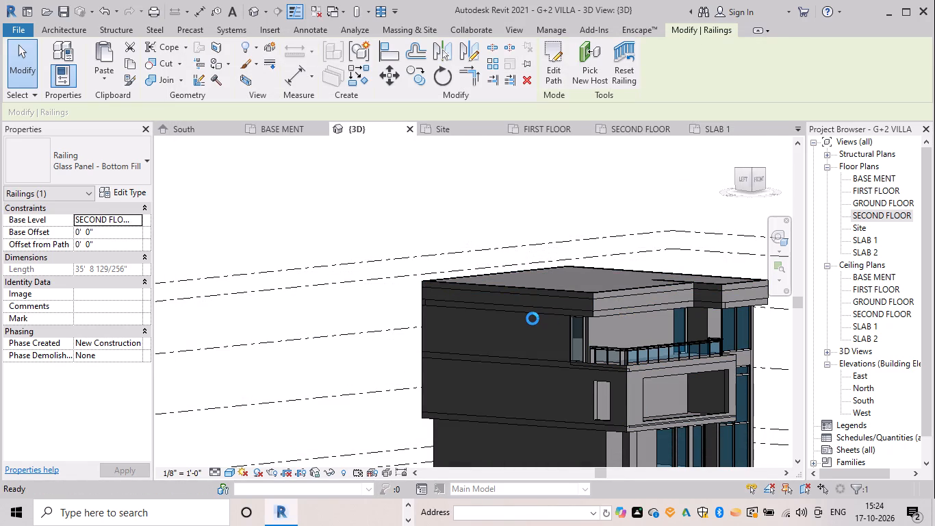
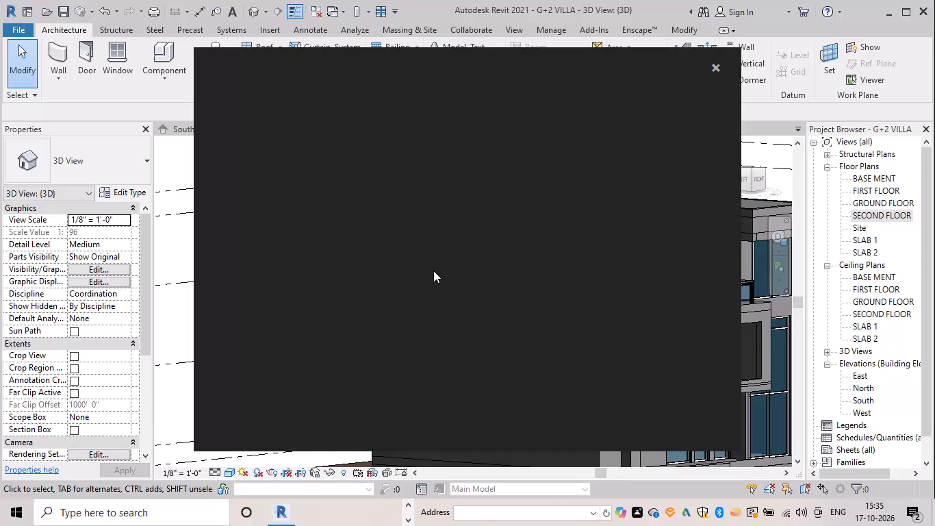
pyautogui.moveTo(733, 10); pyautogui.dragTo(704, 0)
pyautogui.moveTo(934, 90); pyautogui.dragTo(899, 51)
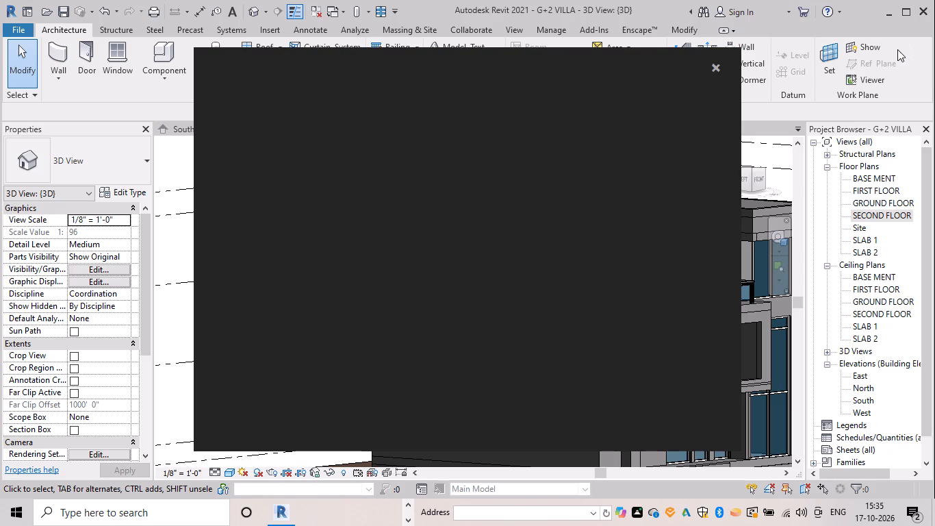
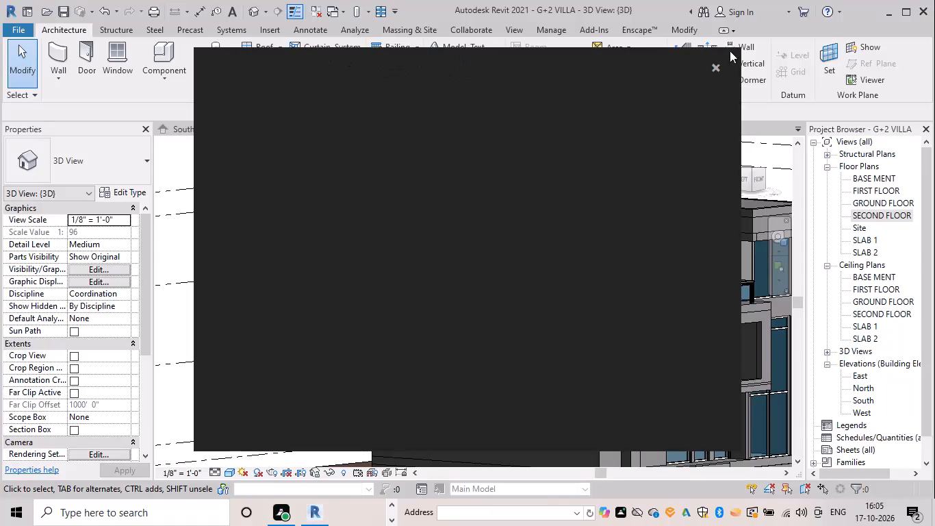
# Examine the villa's second-floor balcony corner and roof edge from several angles in the 3D view.
pyautogui.click(713, 60)
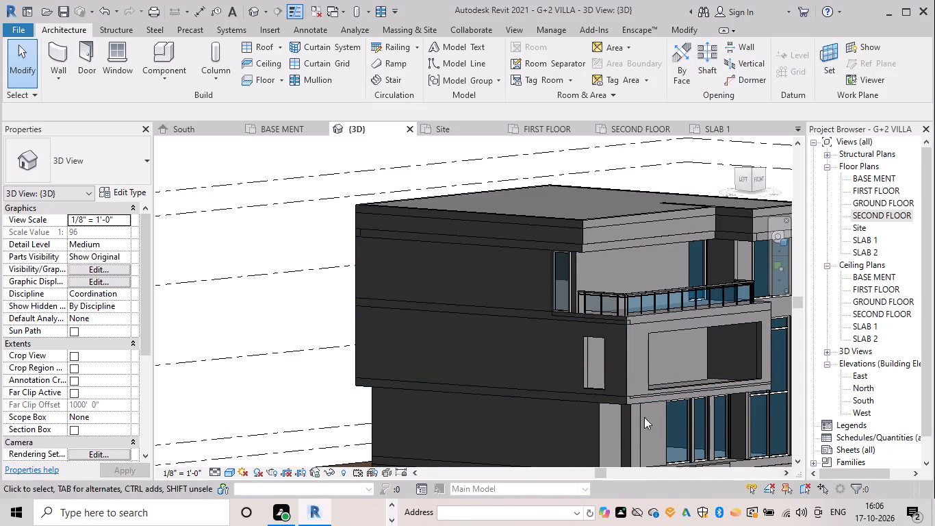
pyautogui.scroll(-4, 573, 399)
pyautogui.keyDown('shift'); pyautogui.moveTo(534, 375); pyautogui.dragTo(502, 370, button='middle'); pyautogui.keyUp('shift')
pyautogui.scroll(4, 557, 390)
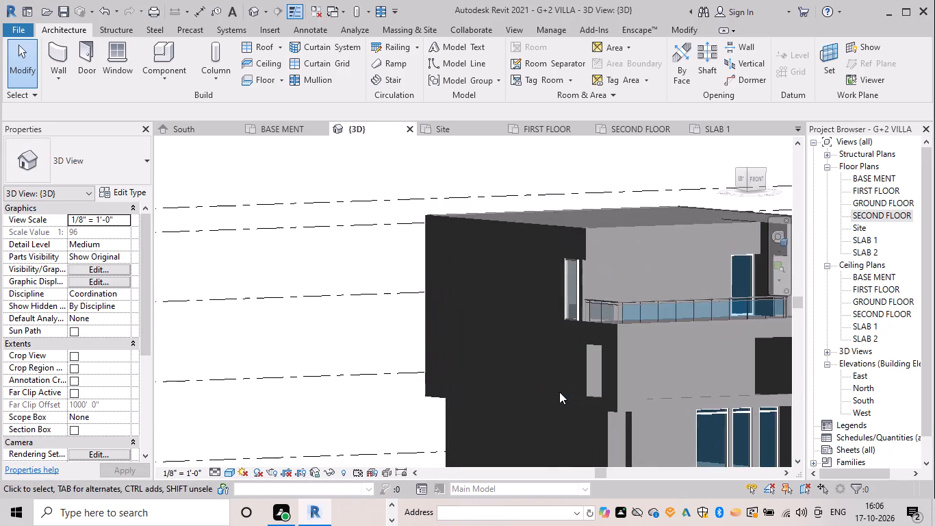
pyautogui.keyDown('shift'); pyautogui.moveTo(559, 392); pyautogui.dragTo(576, 444, button='middle'); pyautogui.keyUp('shift')
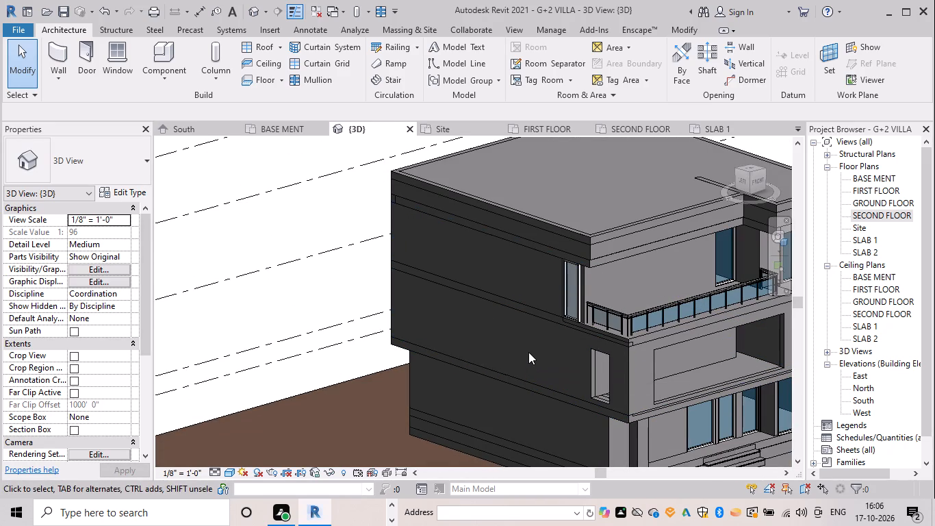
pyautogui.scroll(2, 628, 262)
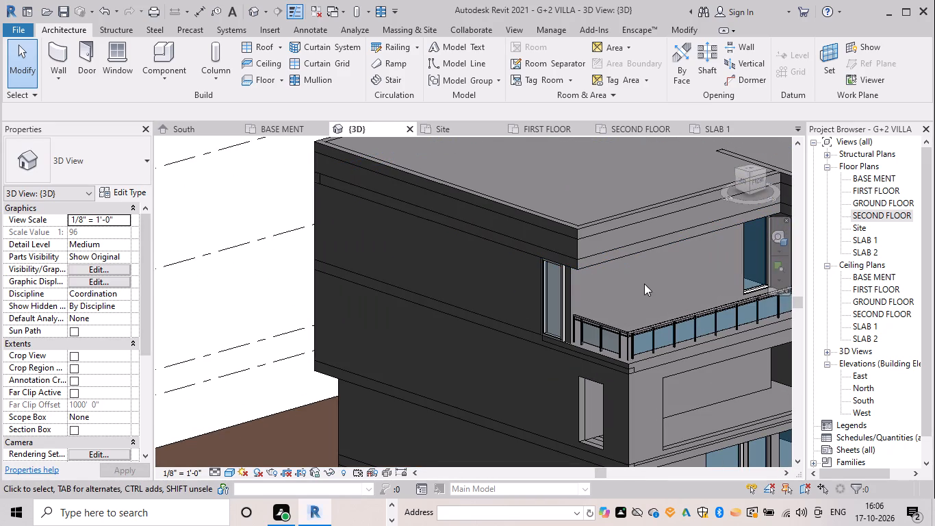
pyautogui.keyDown('shift'); pyautogui.moveTo(657, 264); pyautogui.dragTo(687, 259, button='middle'); pyautogui.keyUp('shift')
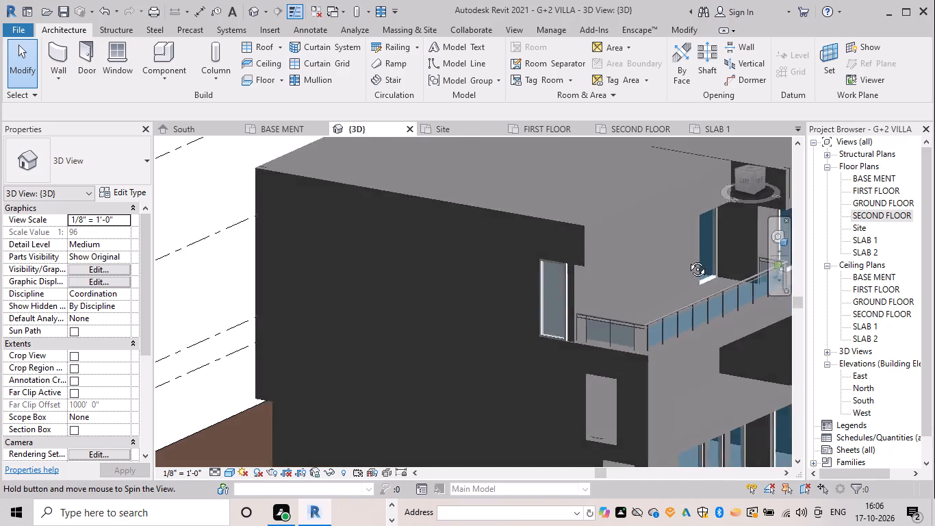
pyautogui.keyDown('shift'); pyautogui.moveTo(687, 259); pyautogui.dragTo(706, 247, button='middle'); pyautogui.keyUp('shift')
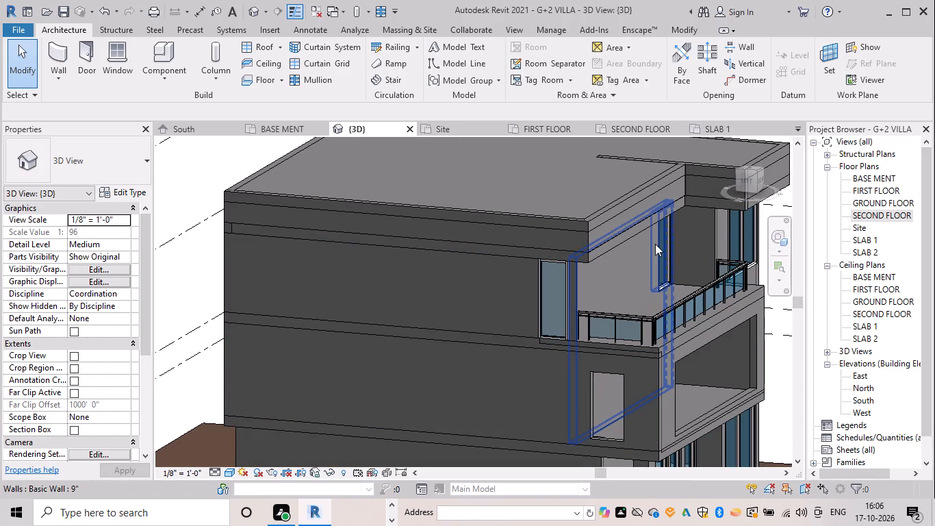
pyautogui.keyDown('shift'); pyautogui.moveTo(626, 251); pyautogui.dragTo(593, 250, button='middle'); pyautogui.keyUp('shift')
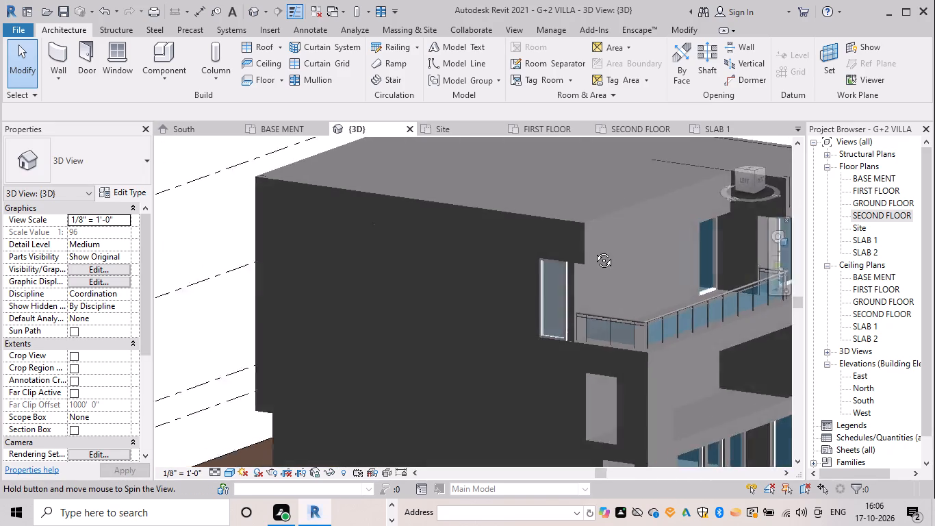
pyautogui.keyDown('shift'); pyautogui.moveTo(593, 250); pyautogui.dragTo(577, 245, button='middle'); pyautogui.keyUp('shift')
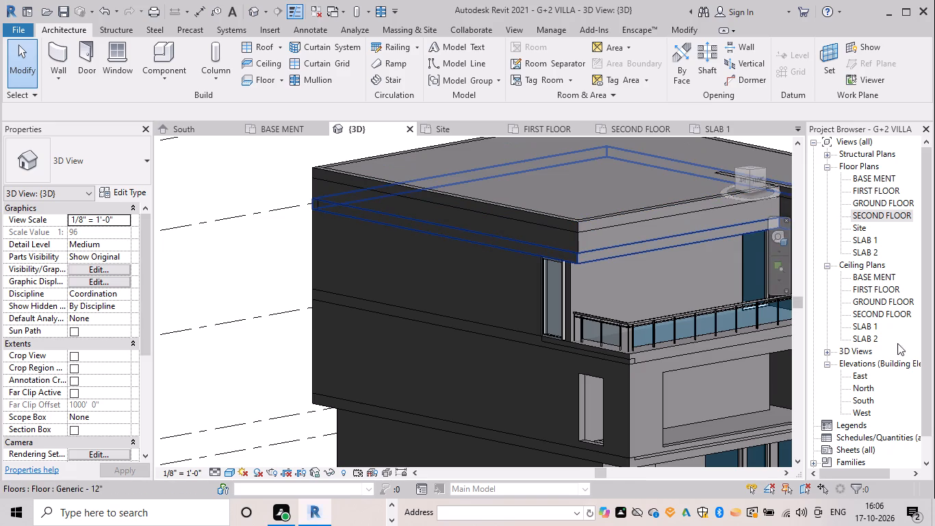
# In the South elevation, set the SLAB 2 level's elevation to 34' and return to the 3D view.
pyautogui.doubleClick(862, 398)
pyautogui.scroll(4, 615, 278)
pyautogui.click(617, 286)
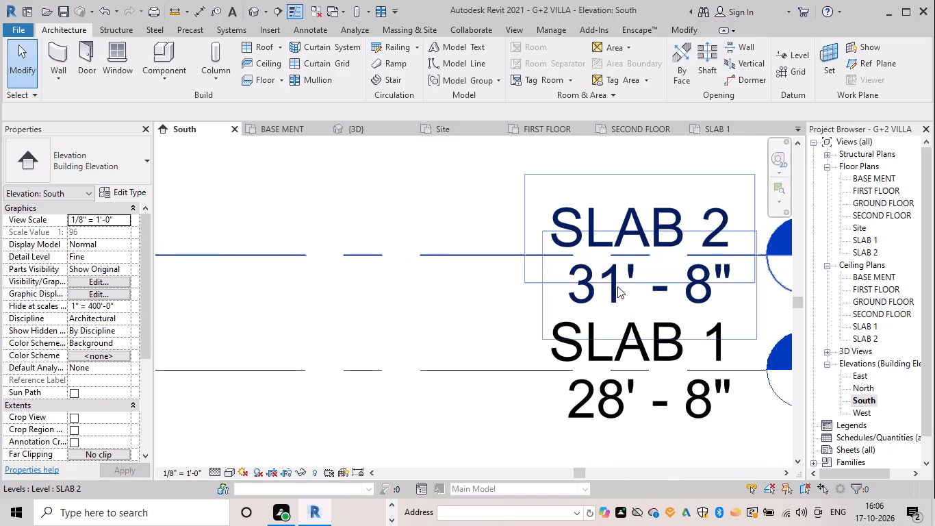
pyautogui.click(617, 288)
pyautogui.press('BackSpace')
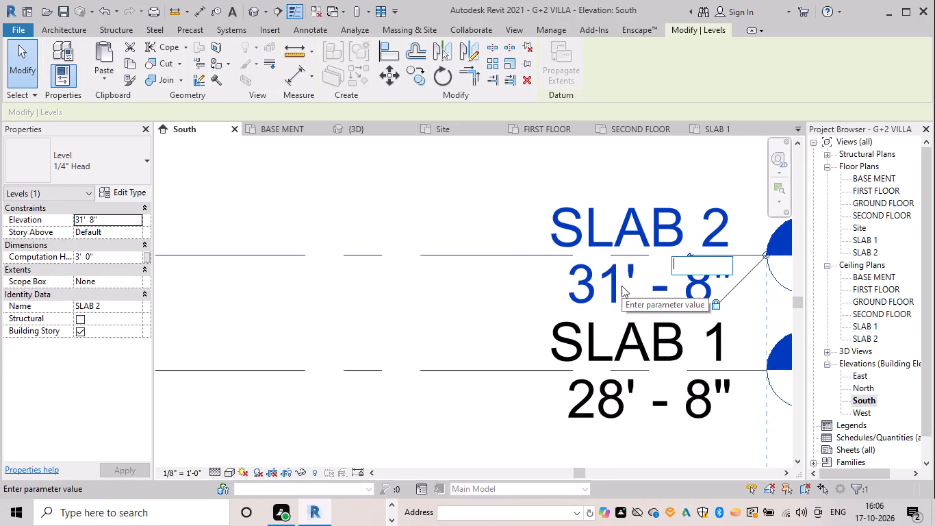
pyautogui.write("34'")
pyautogui.press('Return')
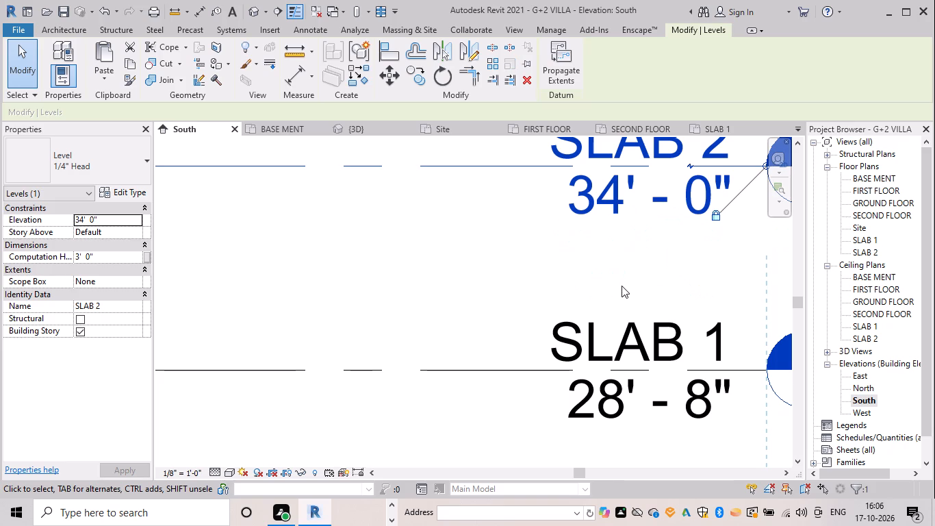
pyautogui.click(358, 128)
pyautogui.press('Escape')
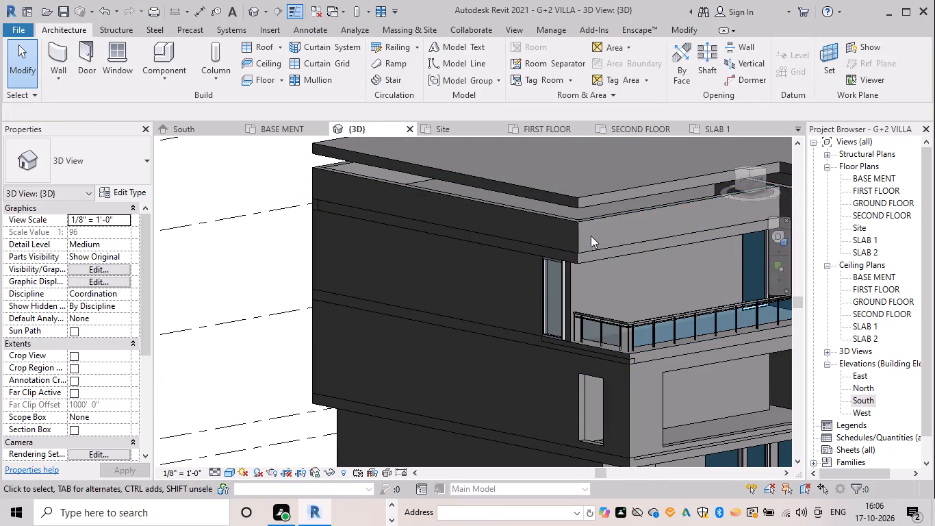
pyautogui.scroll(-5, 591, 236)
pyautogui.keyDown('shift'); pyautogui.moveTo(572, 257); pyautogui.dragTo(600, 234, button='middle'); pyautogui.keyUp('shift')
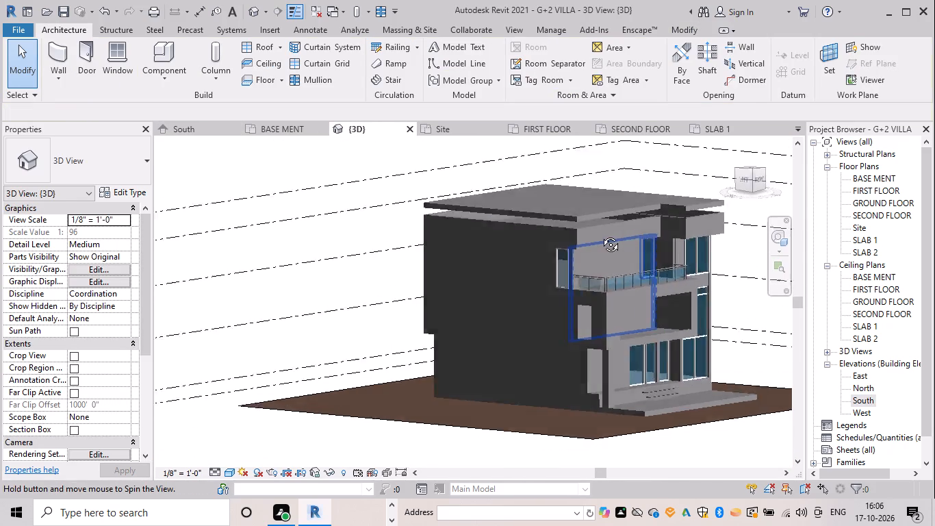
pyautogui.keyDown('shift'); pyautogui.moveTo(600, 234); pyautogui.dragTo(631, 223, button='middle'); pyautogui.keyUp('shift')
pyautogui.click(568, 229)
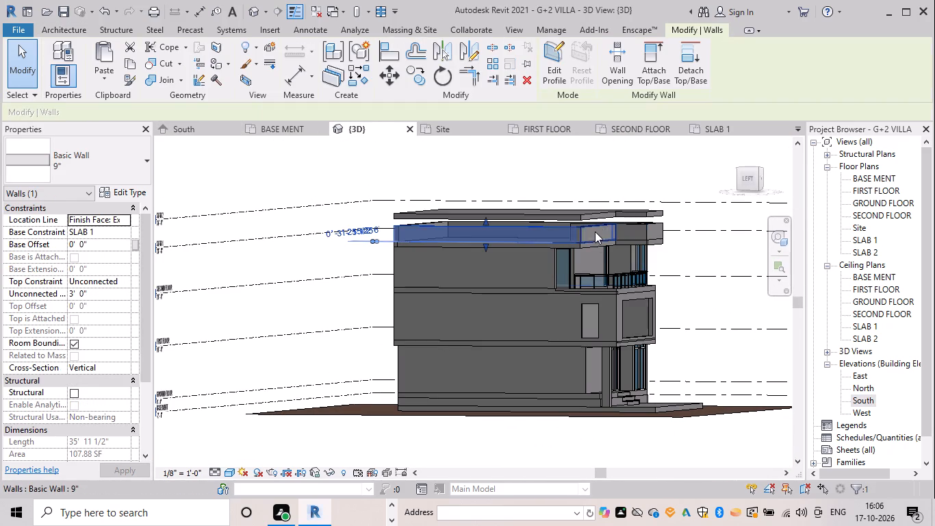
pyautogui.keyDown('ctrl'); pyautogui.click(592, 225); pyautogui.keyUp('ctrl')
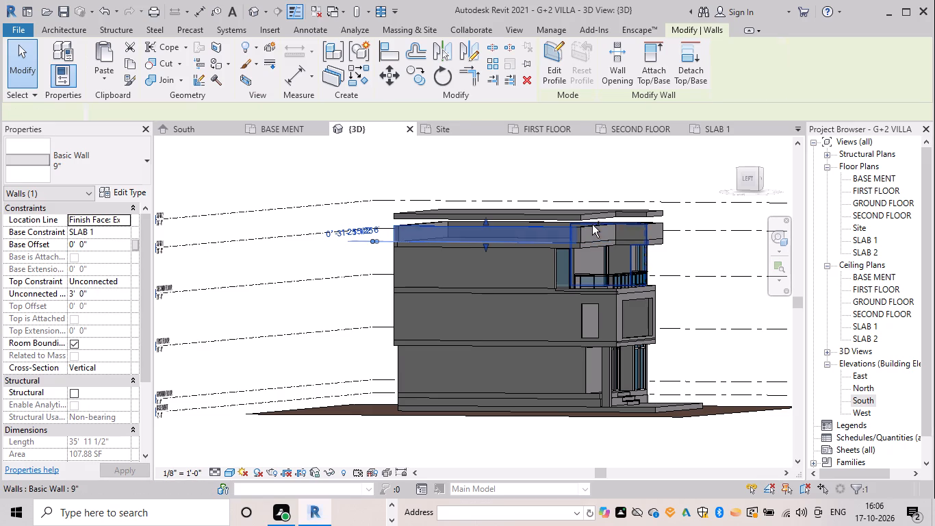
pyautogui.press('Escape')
# Select the six 9" walls forming the parapet around the roof edge, including the back one, and constrain their tops up to level SLAB 2.
pyautogui.keyDown('ctrl'); pyautogui.moveTo(550, 231); pyautogui.dragTo(559, 231); pyautogui.keyUp('ctrl')
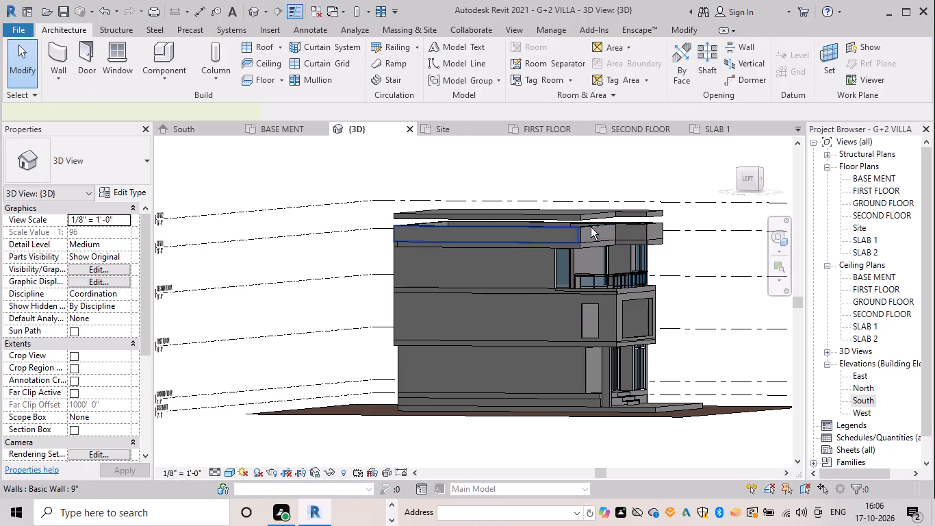
pyautogui.scroll(11, 602, 229)
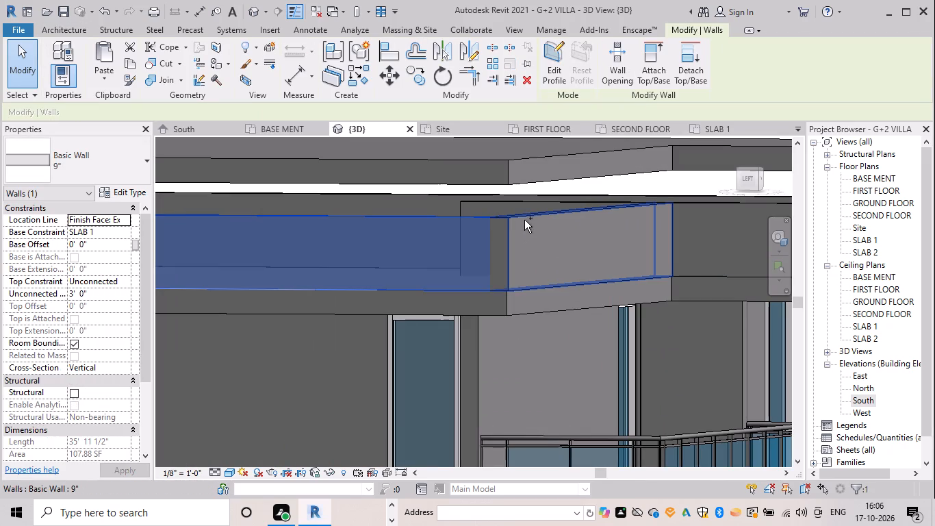
pyautogui.keyDown('ctrl'); pyautogui.click(524, 220); pyautogui.keyUp('ctrl')
pyautogui.scroll(-5, 635, 255)
pyautogui.scroll(1, 635, 255)
pyautogui.moveTo(635, 255); pyautogui.dragTo(435, 301, button='middle')
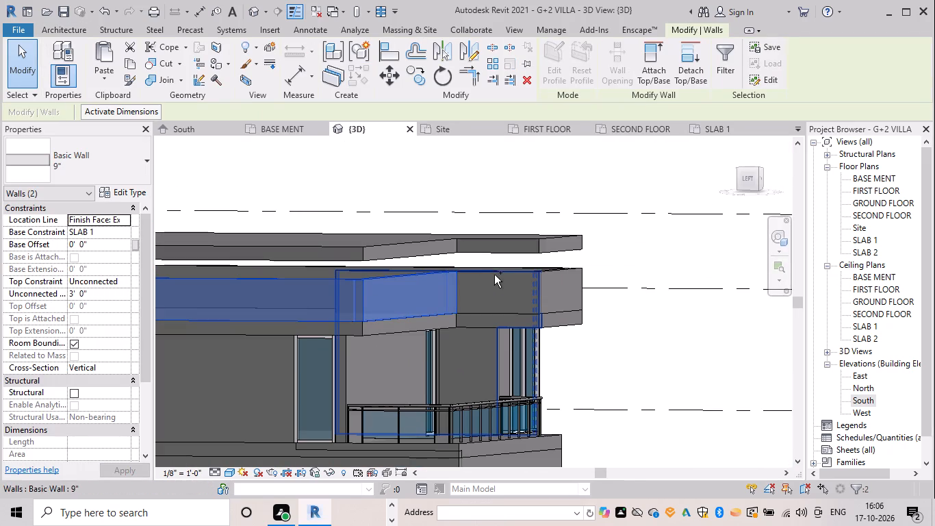
pyautogui.keyDown('ctrl'); pyautogui.click(524, 269); pyautogui.keyUp('ctrl')
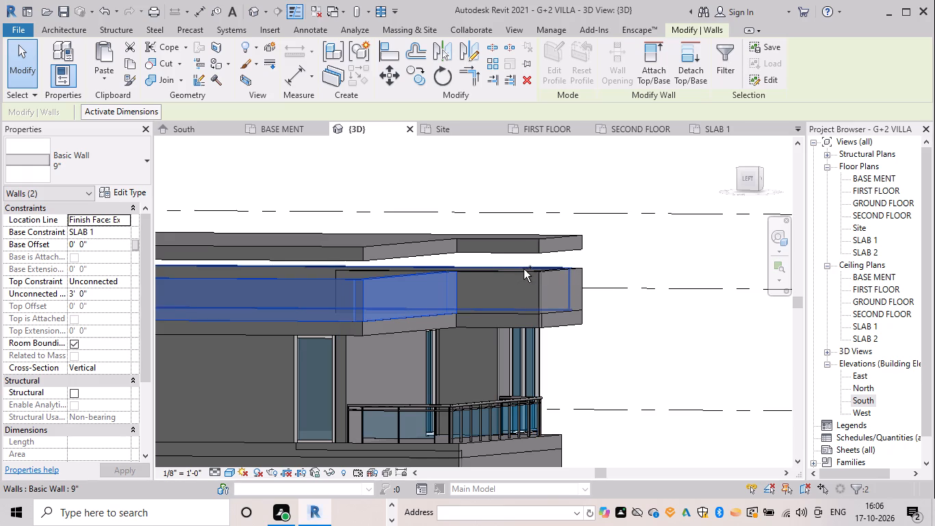
pyautogui.scroll(3, 499, 282)
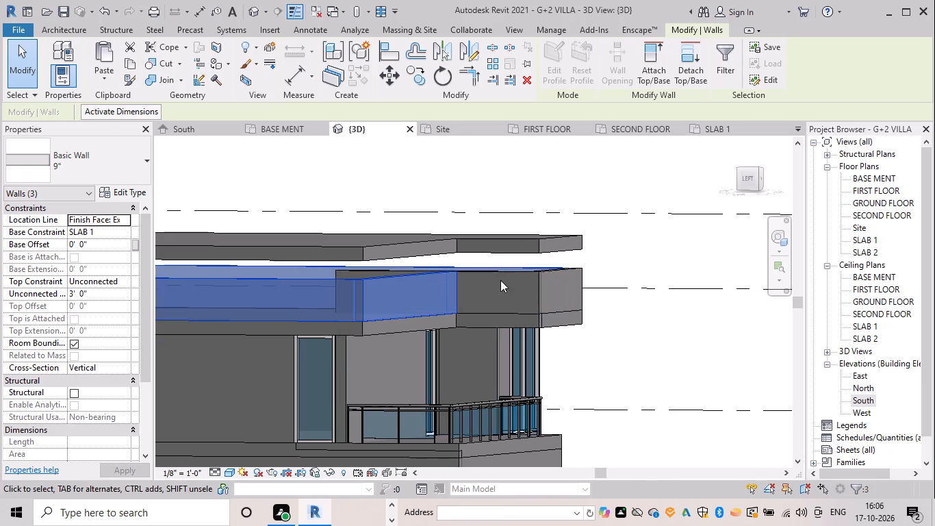
pyautogui.scroll(1, 500, 280)
pyautogui.keyDown('ctrl'); pyautogui.click(521, 267); pyautogui.keyUp('ctrl')
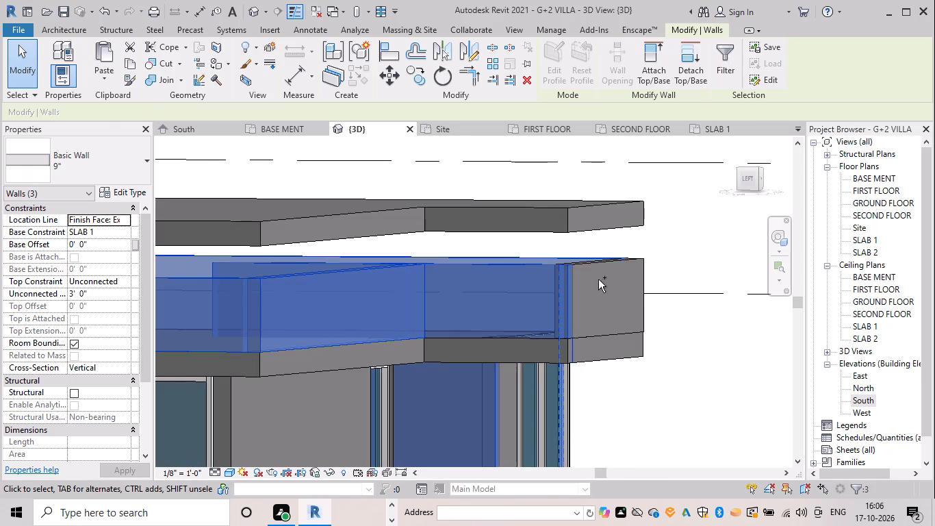
pyautogui.keyDown('ctrl'); pyautogui.click(608, 263); pyautogui.keyUp('ctrl')
pyautogui.keyDown('ctrl'); pyautogui.scroll(3, 619, 267); pyautogui.keyUp('ctrl')
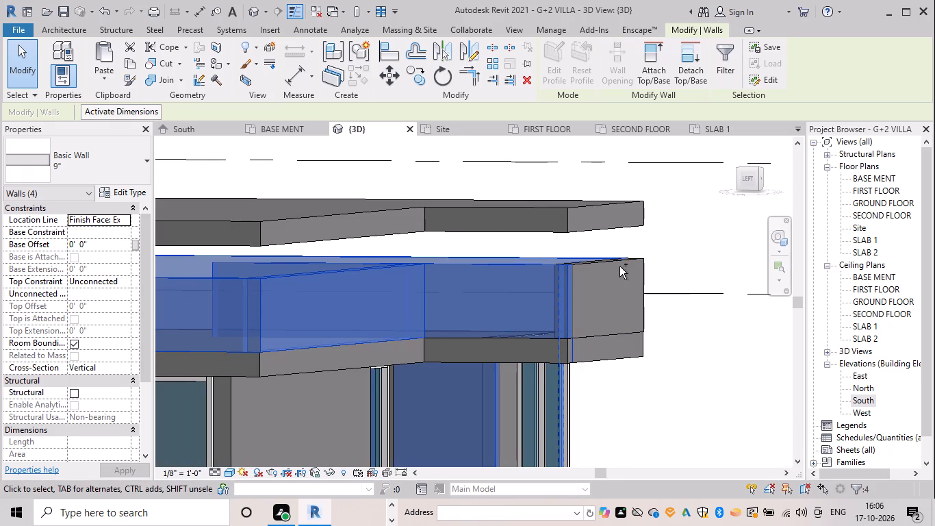
pyautogui.keyDown('ctrl'); pyautogui.scroll(1, 619, 266); pyautogui.keyUp('ctrl')
pyautogui.scroll(4, 609, 259)
pyautogui.keyDown('ctrl'); pyautogui.click(609, 268); pyautogui.keyUp('ctrl')
pyautogui.scroll(-5, 483, 307)
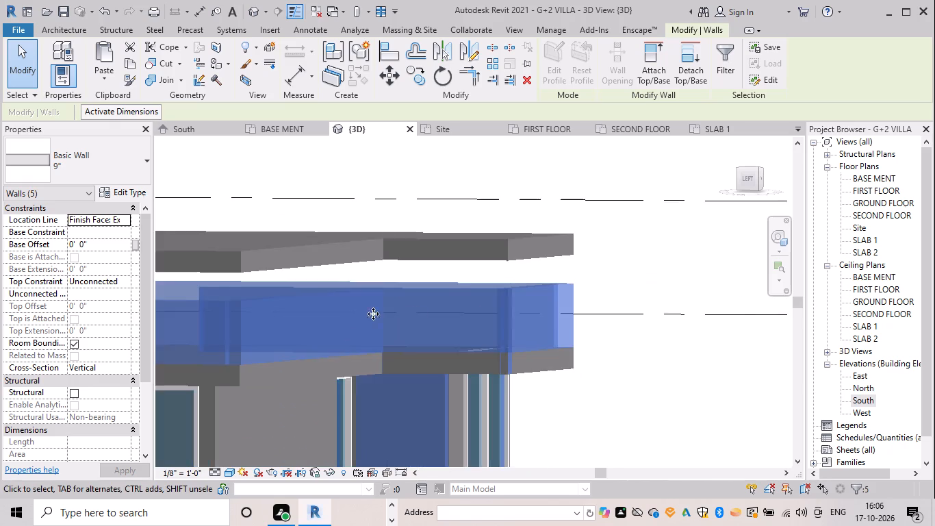
pyautogui.scroll(-10, 373, 314)
pyautogui.scroll(-4, 279, 349)
pyautogui.keyDown('ctrl'); pyautogui.scroll(-1, 235, 366); pyautogui.keyUp('ctrl')
pyautogui.keyDown('ctrl'); pyautogui.moveTo(235, 367); pyautogui.dragTo(423, 368, button='middle'); pyautogui.keyUp('ctrl')
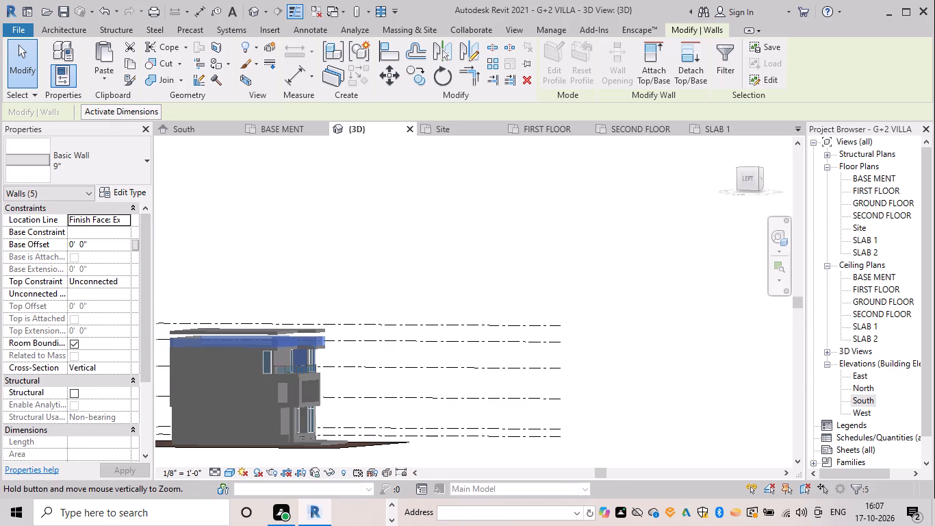
pyautogui.keyDown('ctrl'); pyautogui.moveTo(423, 368); pyautogui.dragTo(424, 368, button='middle'); pyautogui.keyUp('ctrl')
pyautogui.scroll(1, 383, 371)
pyautogui.middleClick(388, 371)
pyautogui.keyDown('shift'); pyautogui.moveTo(246, 369); pyautogui.dragTo(394, 364, button='middle'); pyautogui.keyUp('shift')
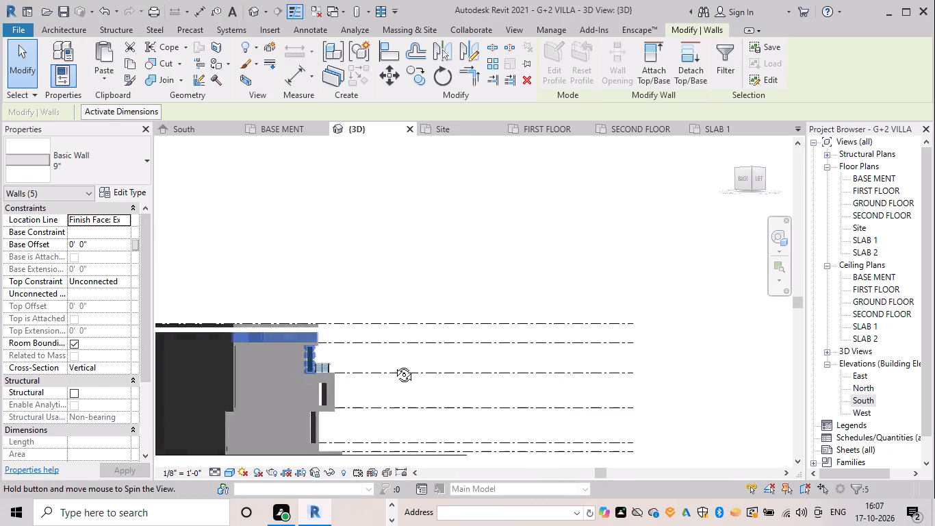
pyautogui.keyDown('shift'); pyautogui.moveTo(394, 364); pyautogui.dragTo(431, 364, button='middle'); pyautogui.keyUp('shift')
pyautogui.keyDown('ctrl'); pyautogui.click(247, 334); pyautogui.keyUp('ctrl')
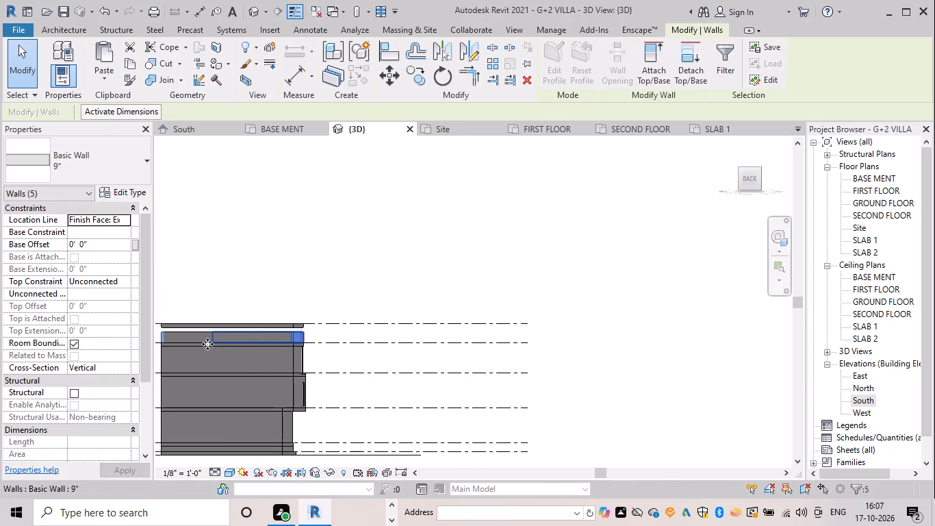
pyautogui.keyDown('ctrl'); pyautogui.scroll(6, 207, 344); pyautogui.keyUp('ctrl')
pyautogui.scroll(6, 203, 340)
pyautogui.scroll(5, 387, 325)
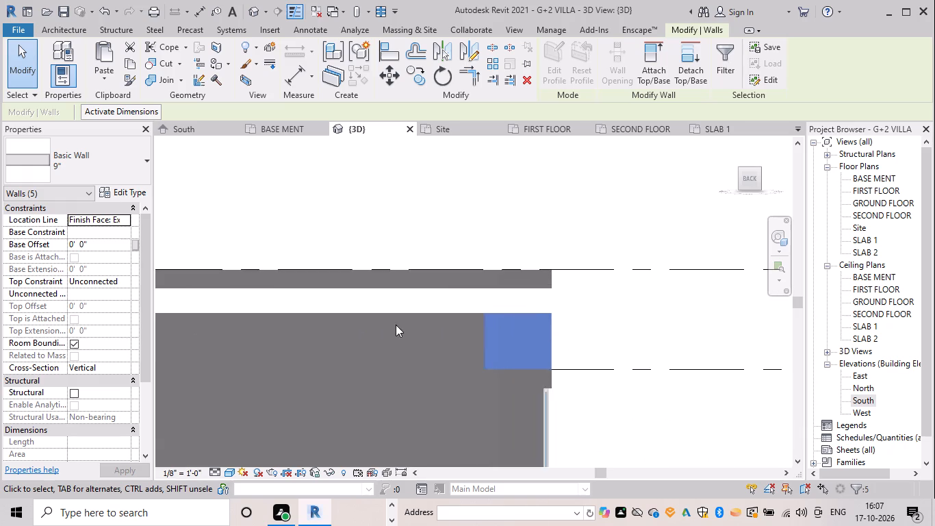
pyautogui.keyDown('ctrl'); pyautogui.click(436, 315); pyautogui.keyUp('ctrl')
pyautogui.scroll(-6, 426, 327)
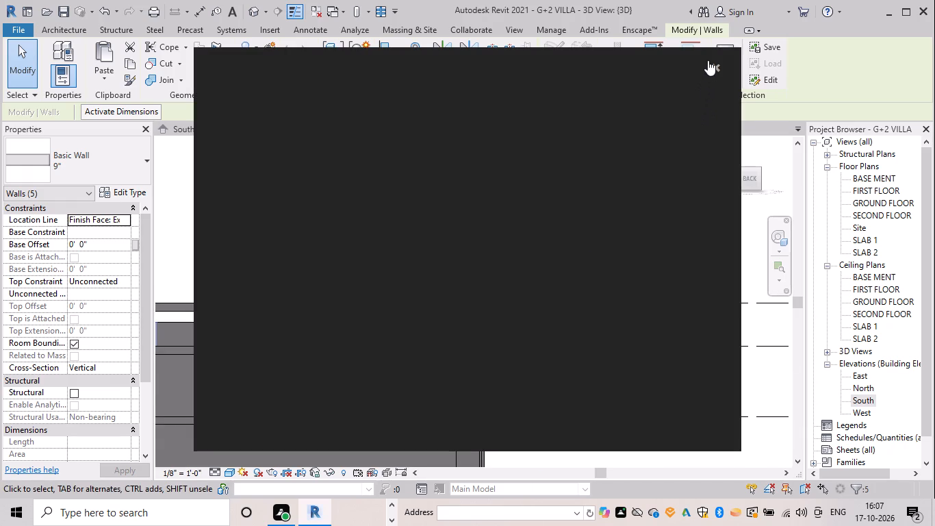
pyautogui.click(715, 58)
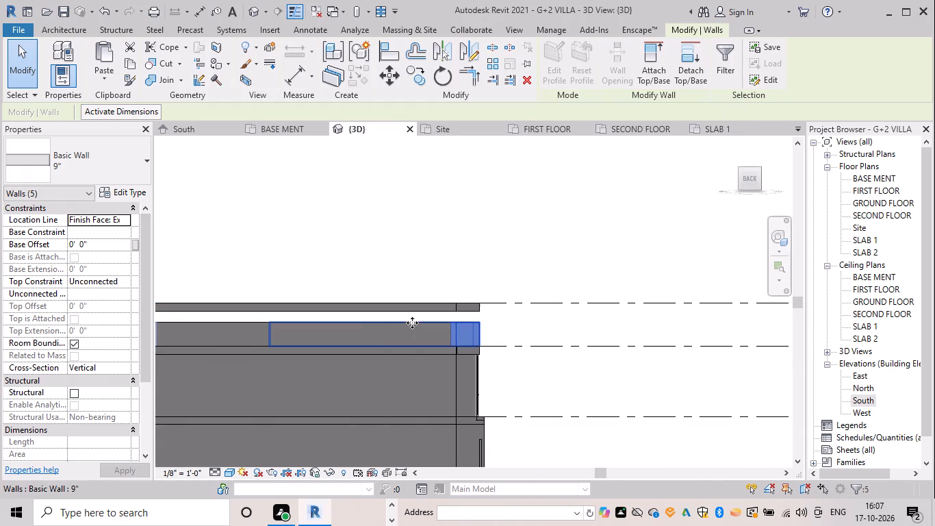
pyautogui.scroll(4, 396, 336)
pyautogui.keyDown('ctrl'); pyautogui.click(411, 315); pyautogui.keyUp('ctrl')
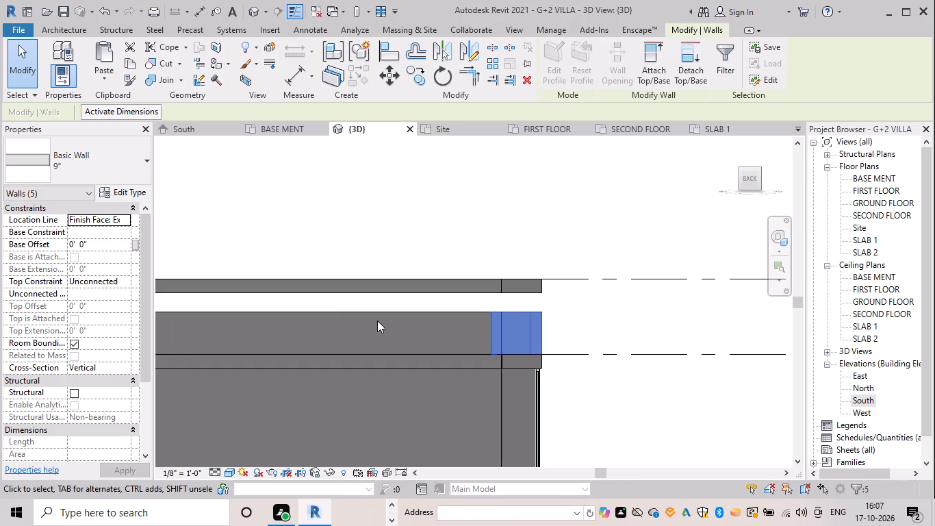
pyautogui.keyDown('ctrl'); pyautogui.scroll(4, 452, 315); pyautogui.keyUp('ctrl')
pyautogui.scroll(6, 470, 318)
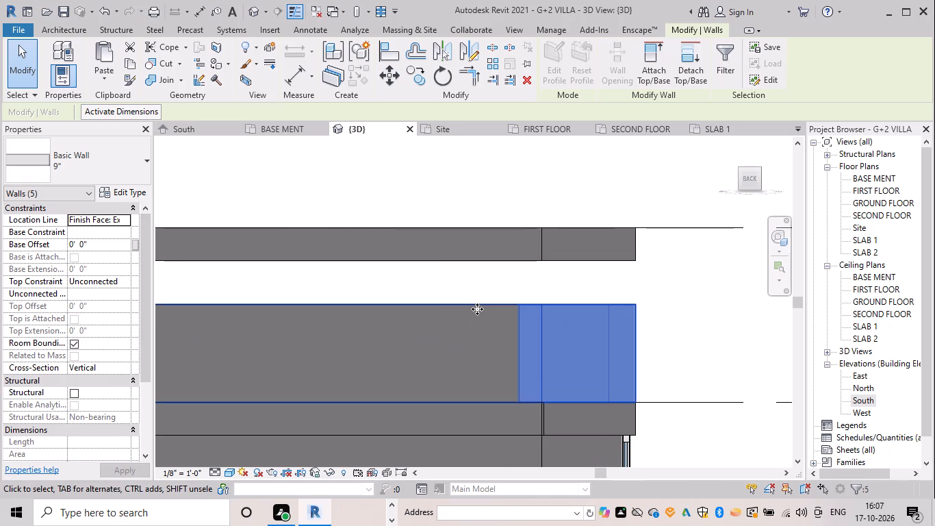
pyautogui.keyDown('ctrl'); pyautogui.click(477, 309); pyautogui.keyUp('ctrl')
pyautogui.scroll(-6, 467, 332)
pyautogui.keyDown('shift'); pyautogui.moveTo(467, 341); pyautogui.dragTo(470, 373, button='middle'); pyautogui.keyUp('shift')
pyautogui.keyDown('ctrl'); pyautogui.click(465, 373); pyautogui.keyUp('ctrl')
pyautogui.scroll(-3, 308, 381)
pyautogui.moveTo(310, 381); pyautogui.dragTo(458, 384, button='middle')
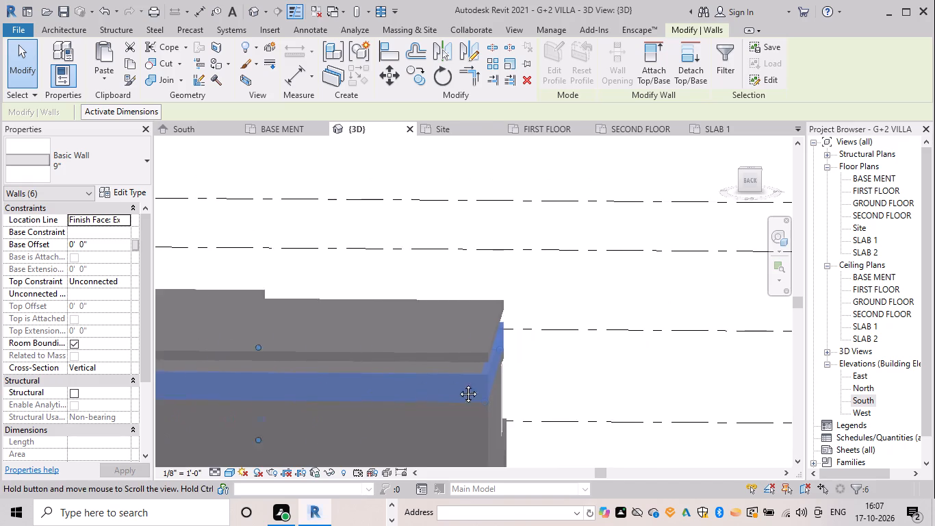
pyautogui.moveTo(458, 384); pyautogui.dragTo(540, 384, button='middle')
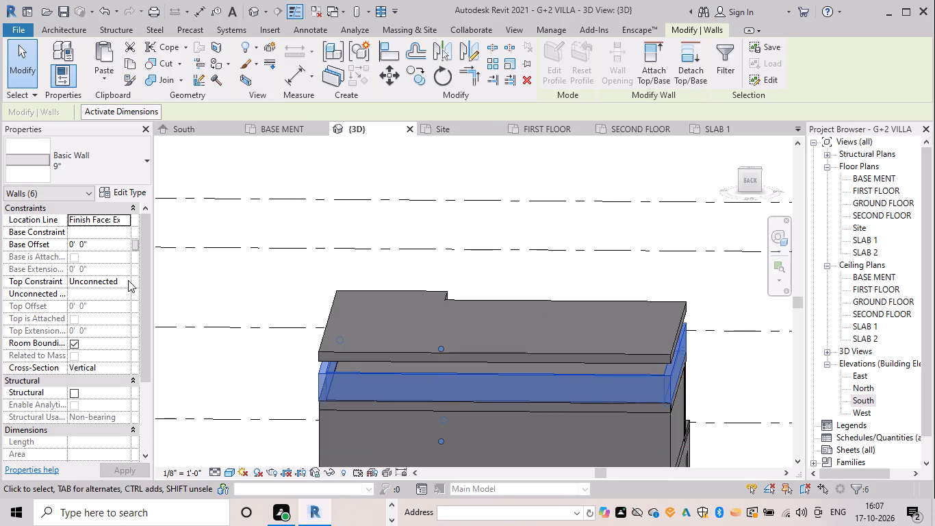
pyautogui.click(128, 280)
pyautogui.scroll(-2, 137, 348)
pyautogui.click(137, 348)
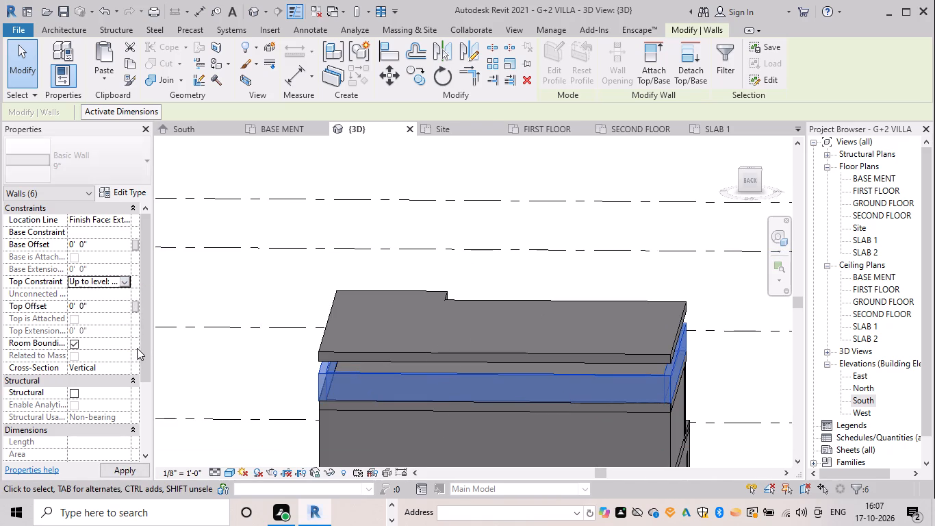
pyautogui.press('Escape')
pyautogui.scroll(-4, 566, 432)
pyautogui.keyDown('shift'); pyautogui.moveTo(624, 416); pyautogui.dragTo(369, 410, button='middle'); pyautogui.keyUp('shift')
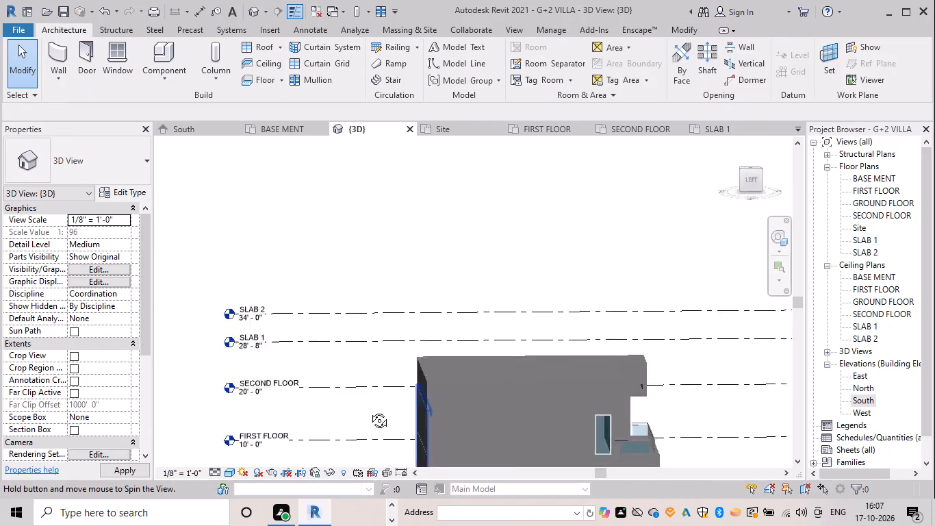
# Examine the raised parapet and the roof slab edge above the second-floor balcony from several angles in 3D.
pyautogui.keyDown('shift'); pyautogui.moveTo(369, 410); pyautogui.dragTo(303, 403, button='middle'); pyautogui.keyUp('shift')
pyautogui.keyDown('shift'); pyautogui.moveTo(522, 440); pyautogui.dragTo(594, 431, button='middle'); pyautogui.keyUp('shift')
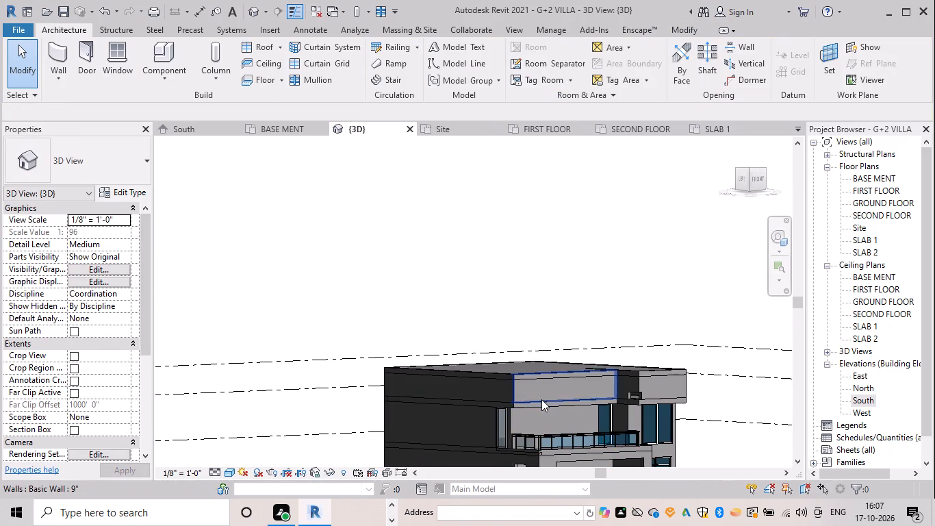
pyautogui.keyDown('shift'); pyautogui.middleClick(541, 399); pyautogui.keyUp('shift')
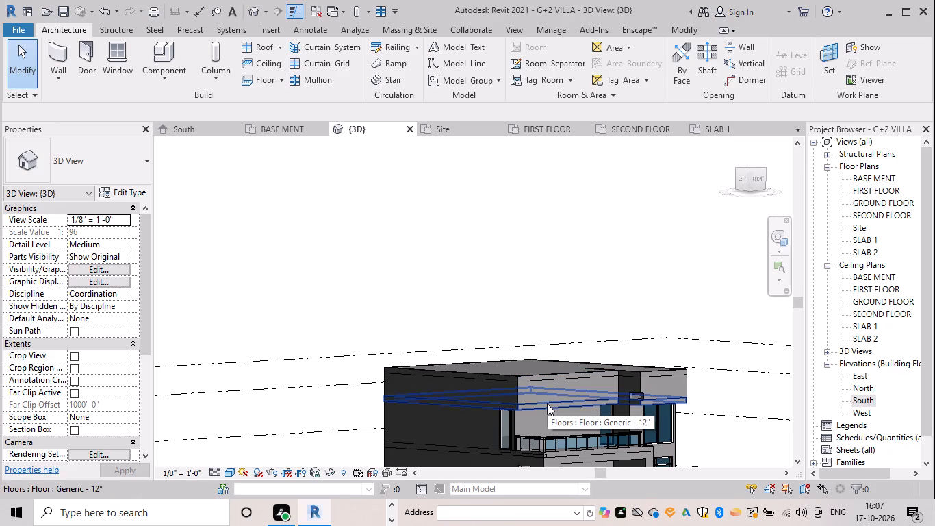
pyautogui.scroll(-2, 548, 393)
pyautogui.moveTo(548, 394); pyautogui.dragTo(509, 368, button='middle')
pyautogui.keyDown('shift'); pyautogui.moveTo(512, 377); pyautogui.dragTo(543, 399, button='middle'); pyautogui.keyUp('shift')
pyautogui.scroll(4, 533, 383)
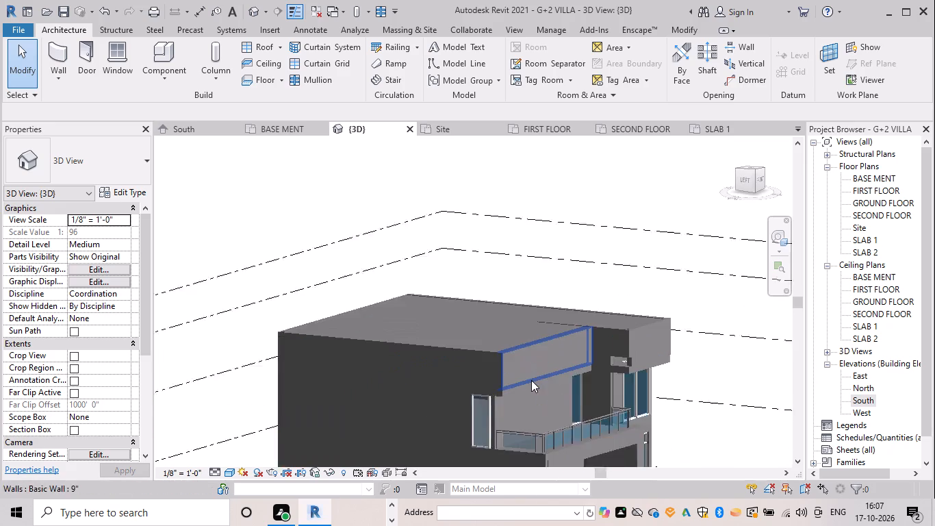
pyautogui.scroll(4, 531, 380)
pyautogui.moveTo(533, 379); pyautogui.dragTo(521, 377, button='middle')
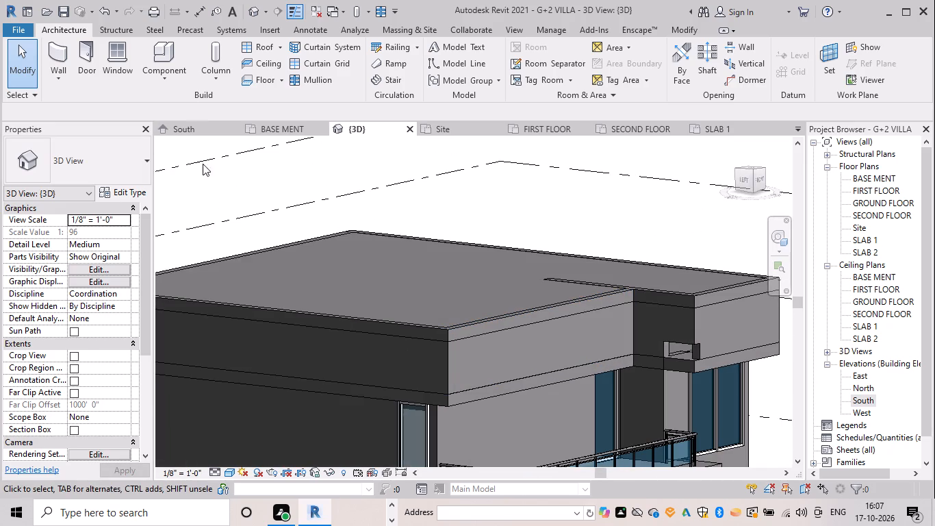
# Start an in-place model in the Walls category, keeping the default name.
pyautogui.moveTo(172, 71); pyautogui.dragTo(184, 78)
pyautogui.click(222, 127)
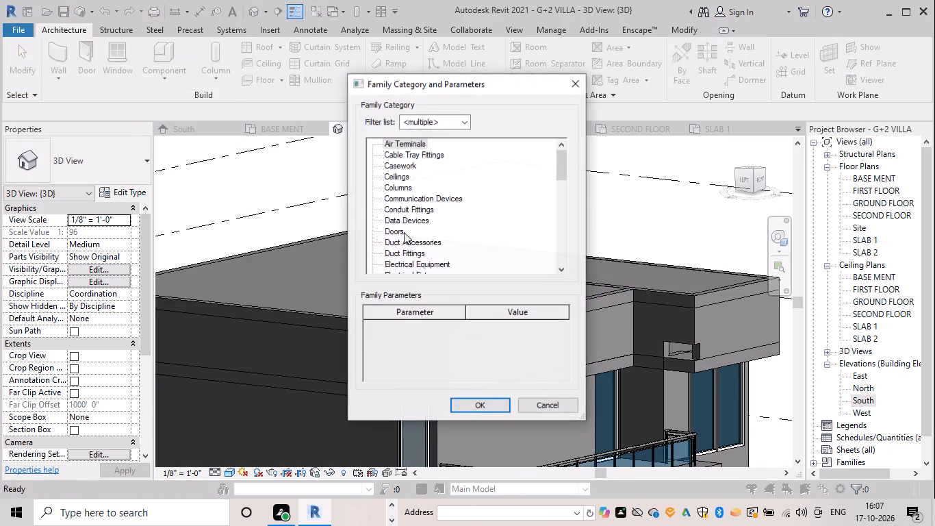
pyautogui.click(404, 232)
pyautogui.press('w')
pyautogui.click(464, 408)
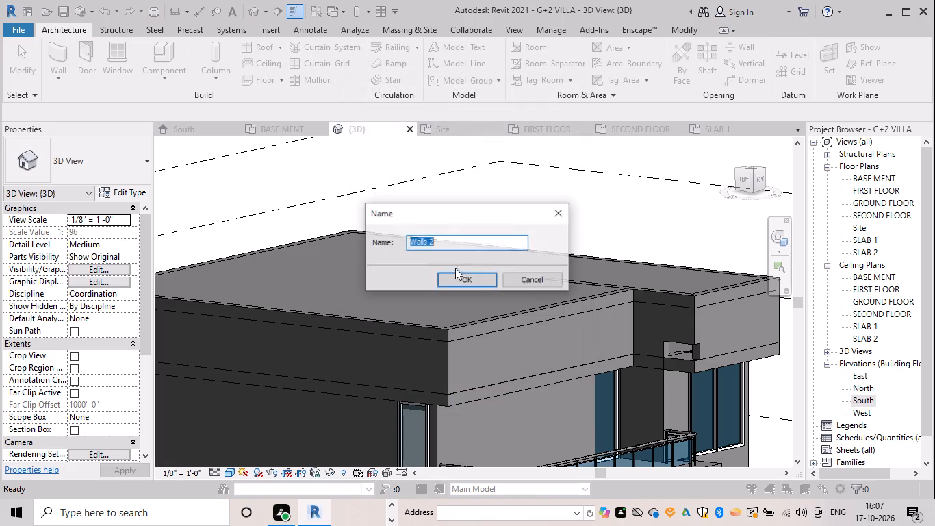
pyautogui.click(467, 275)
# Start an Extrusion and pick the front edge face of the 12" roof slab above the balcony as its work plane.
pyautogui.moveTo(110, 63); pyautogui.dragTo(120, 72)
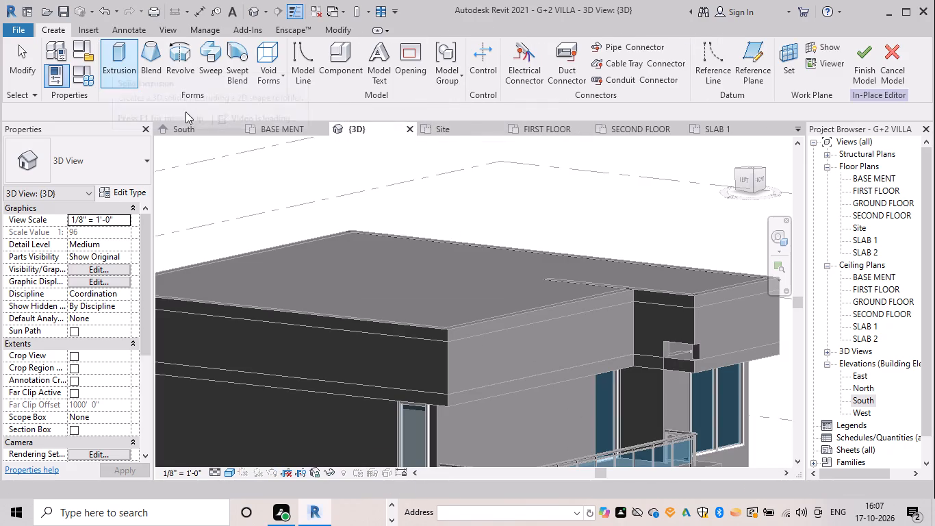
pyautogui.click(600, 75)
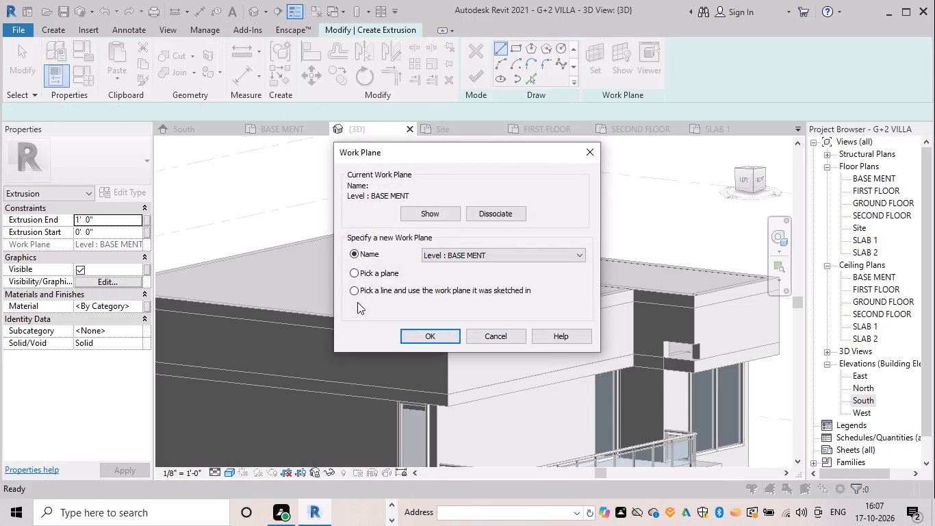
pyautogui.moveTo(379, 272); pyautogui.dragTo(383, 279)
pyautogui.click(394, 270)
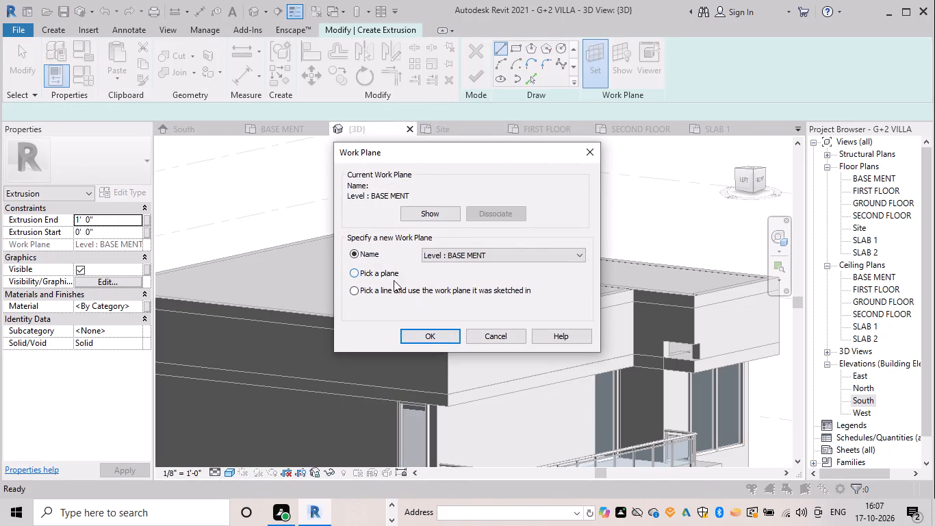
pyautogui.moveTo(422, 336); pyautogui.dragTo(428, 340)
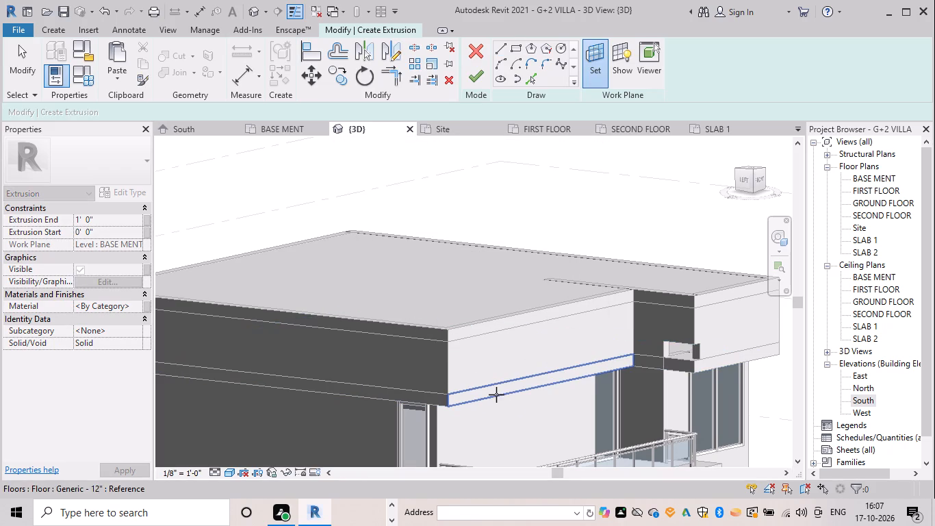
pyautogui.click(496, 394)
# Sketch a rectangle about 8" wide and 1' high on the slab's front edge, spanning from its upper to lower line.
pyautogui.doubleClick(519, 47)
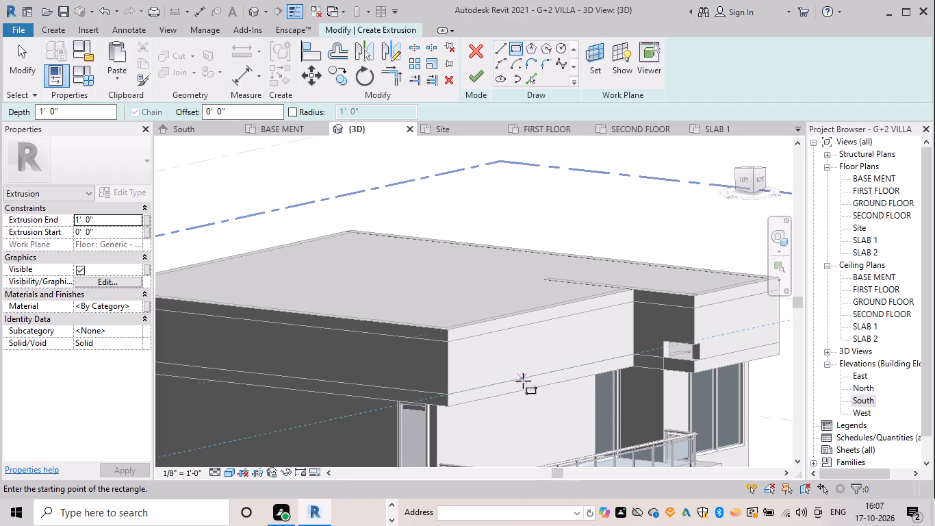
pyautogui.keyDown('shift'); pyautogui.moveTo(528, 379); pyautogui.dragTo(508, 364, button='middle'); pyautogui.keyUp('shift')
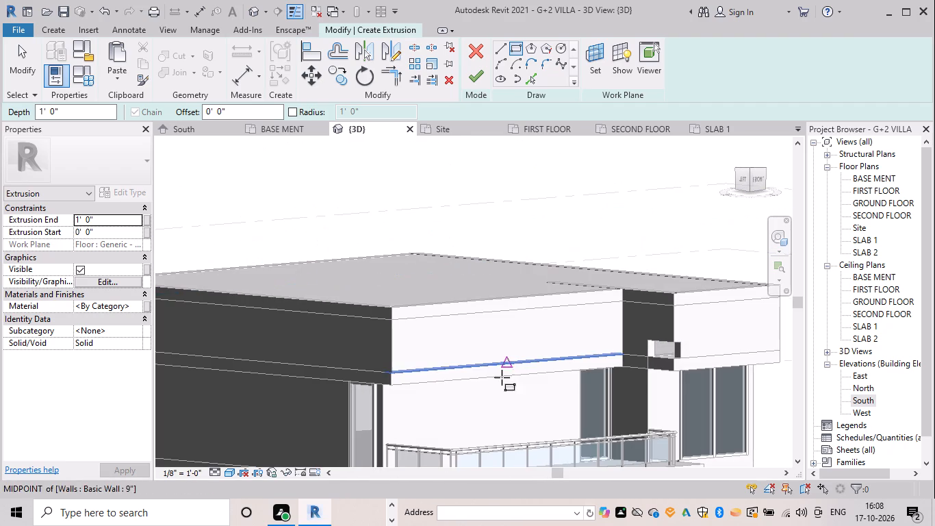
pyautogui.keyDown('shift'); pyautogui.moveTo(477, 384); pyautogui.dragTo(450, 389, button='middle'); pyautogui.keyUp('shift')
pyautogui.keyDown('shift'); pyautogui.moveTo(422, 377); pyautogui.dragTo(405, 379, button='middle'); pyautogui.keyUp('shift')
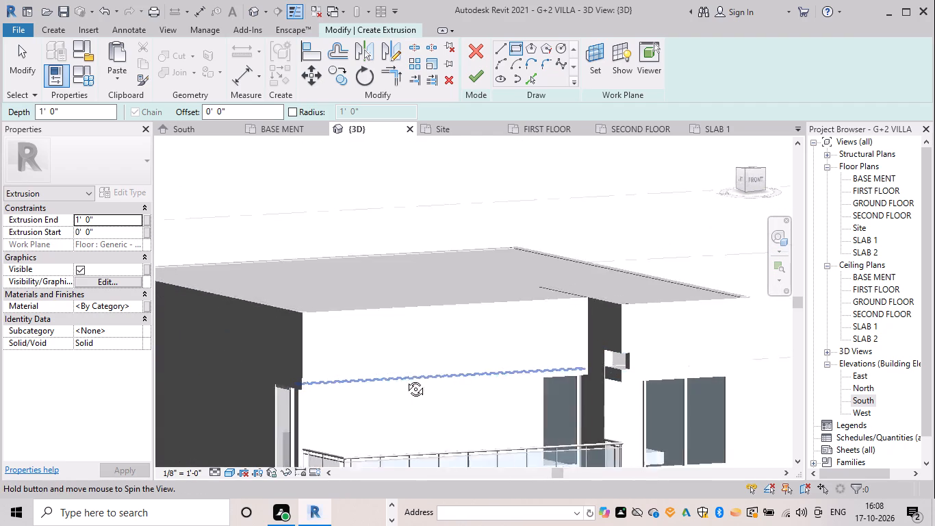
pyautogui.keyDown('shift'); pyautogui.moveTo(405, 379); pyautogui.dragTo(379, 373, button='middle'); pyautogui.keyUp('shift')
pyautogui.scroll(4, 318, 375)
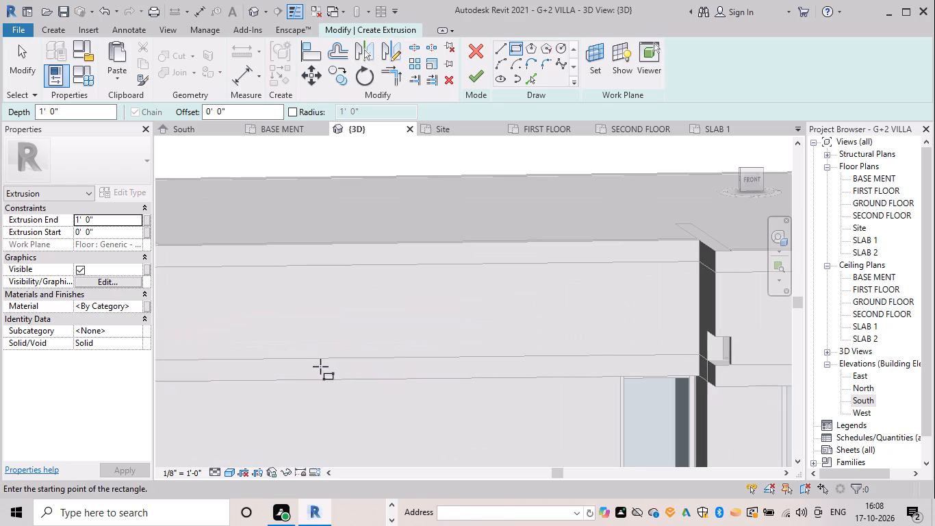
pyautogui.moveTo(311, 359); pyautogui.dragTo(320, 368)
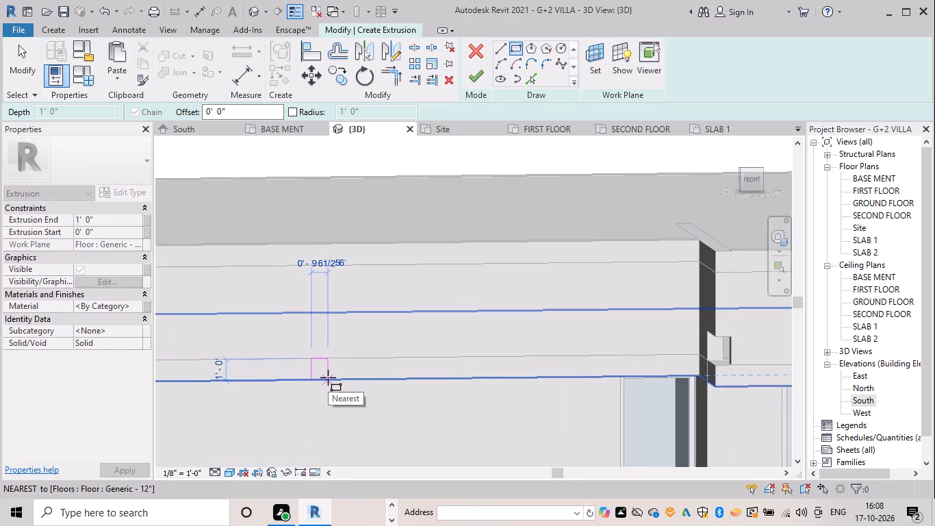
pyautogui.click(325, 378)
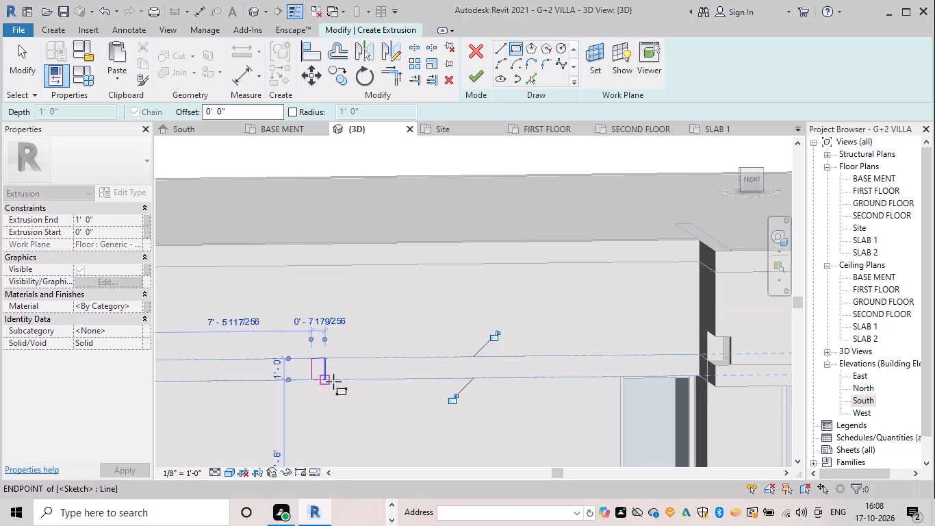
pyautogui.press('Escape')
pyautogui.press('Escape')
pyautogui.press('Escape')
# Copy the rectangle 1' along the slab edge using the Copy tool with Multiple enabled.
pyautogui.click(342, 79)
pyautogui.moveTo(340, 414); pyautogui.dragTo(310, 379)
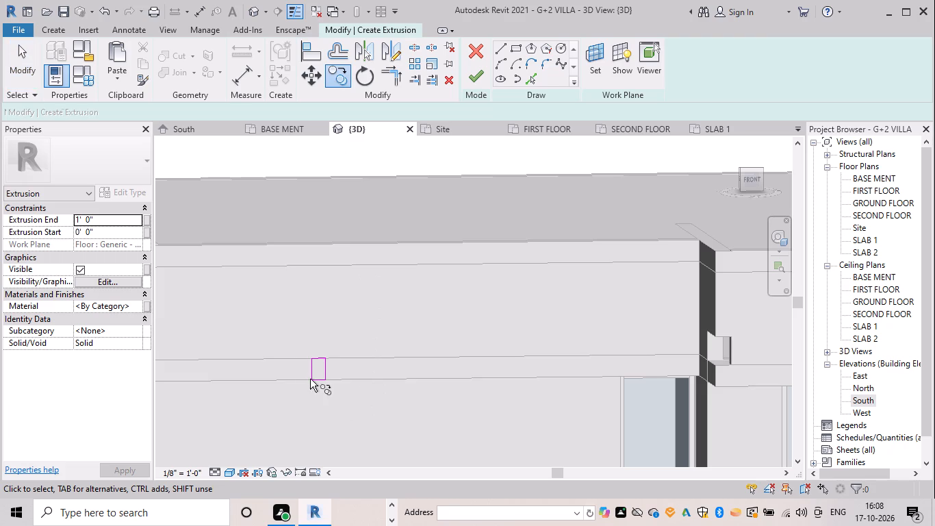
pyautogui.moveTo(310, 379); pyautogui.dragTo(293, 345)
pyautogui.press('space')
pyautogui.click(230, 108)
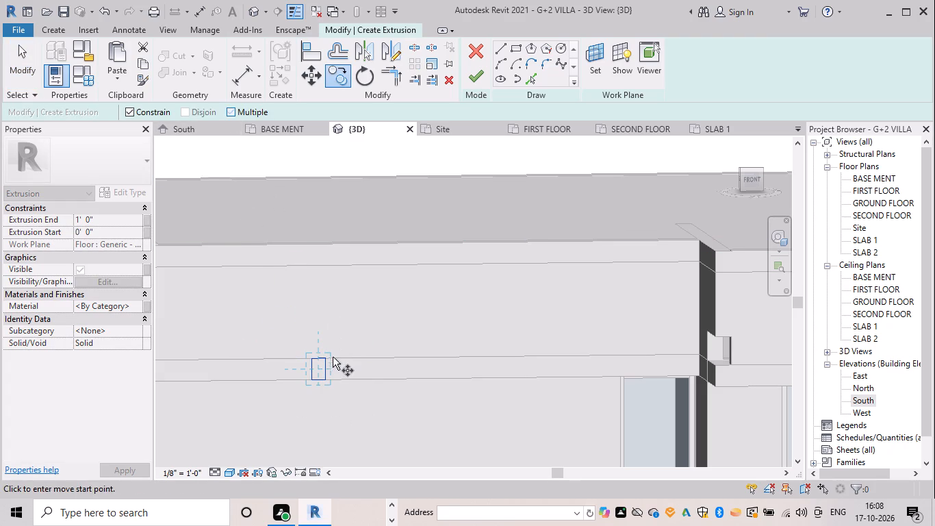
pyautogui.click(311, 356)
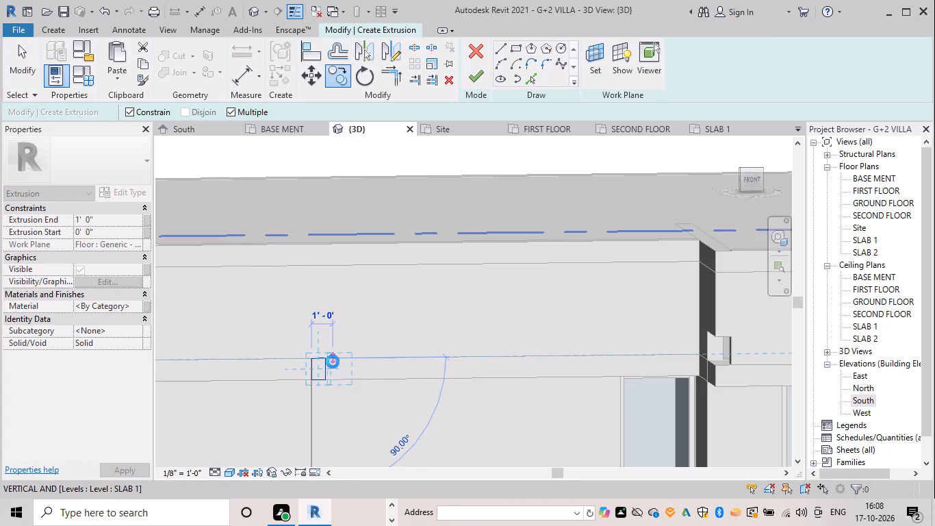
pyautogui.click(333, 362)
pyautogui.click(353, 361)
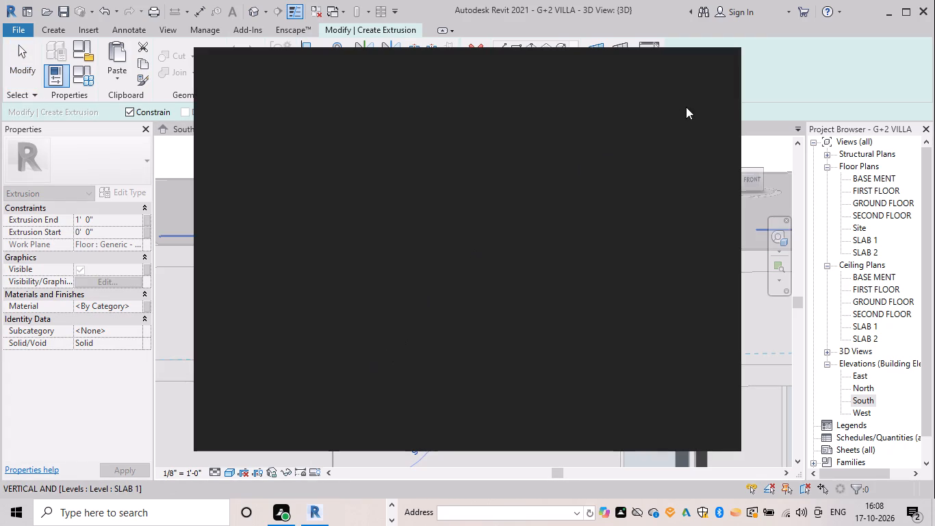
pyautogui.moveTo(716, 63); pyautogui.dragTo(717, 70)
pyautogui.scroll(4, 351, 363)
pyautogui.press('Escape')
pyautogui.press('Escape')
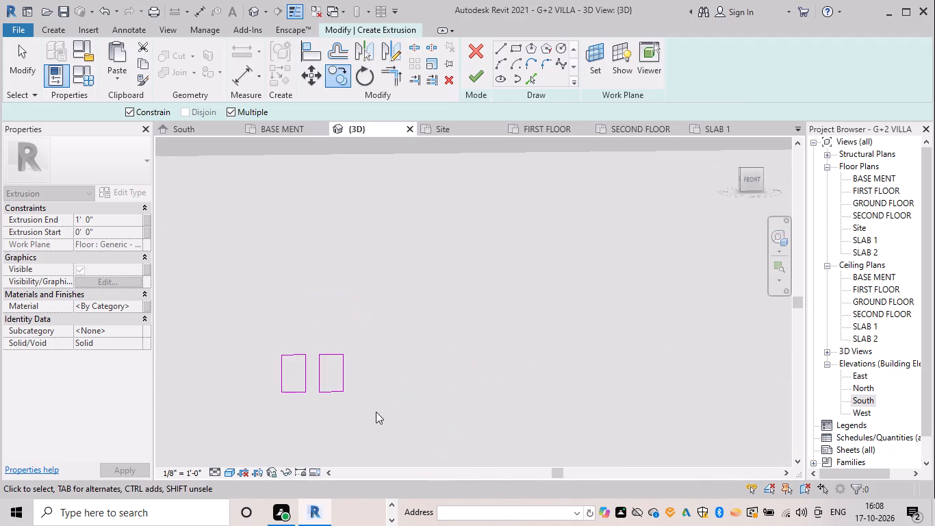
pyautogui.press('Escape')
# Nudge the copied rectangle three increments toward the original to narrow the gap between them.
pyautogui.moveTo(376, 428); pyautogui.dragTo(306, 303)
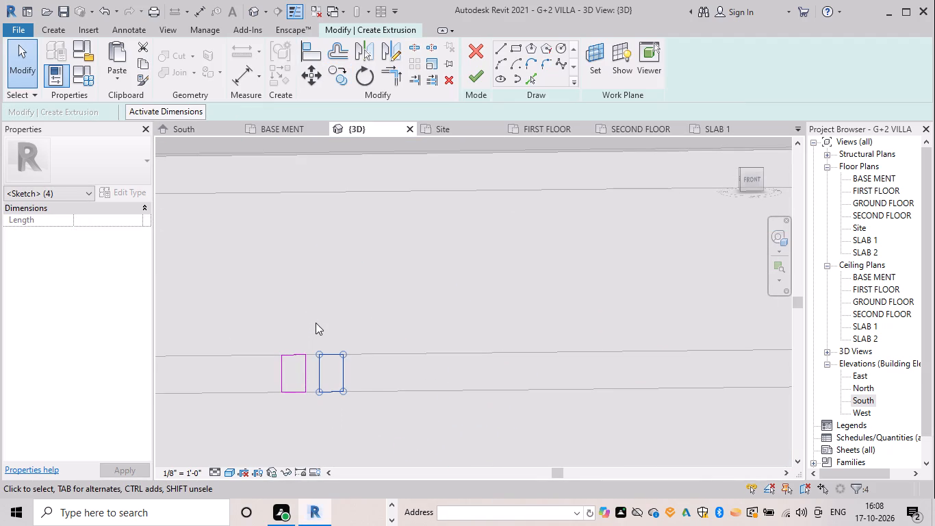
pyautogui.press('Left')
pyautogui.press('Left')
pyautogui.press('Left')
pyautogui.scroll(6, 322, 369)
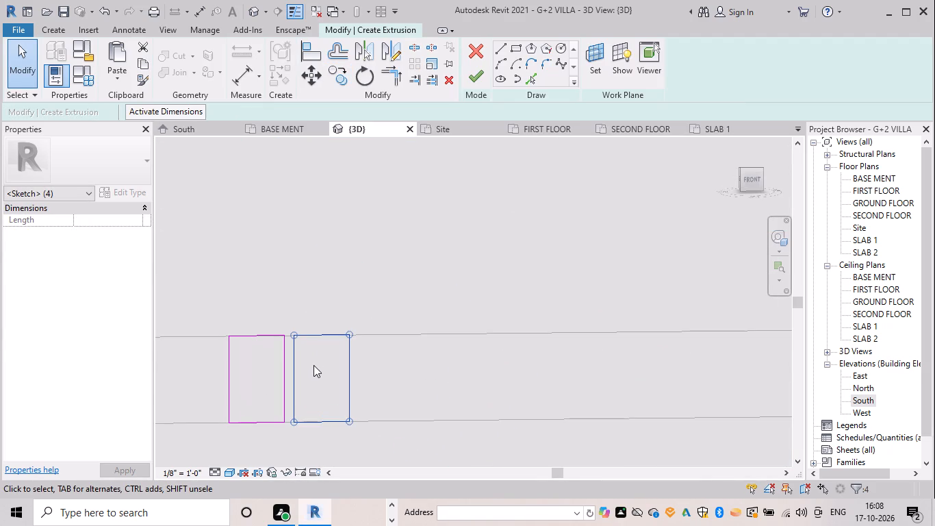
pyautogui.press('Escape')
# Copy the pair of rectangles twice along the slab edge to form a row of six.
pyautogui.moveTo(348, 77); pyautogui.dragTo(351, 84)
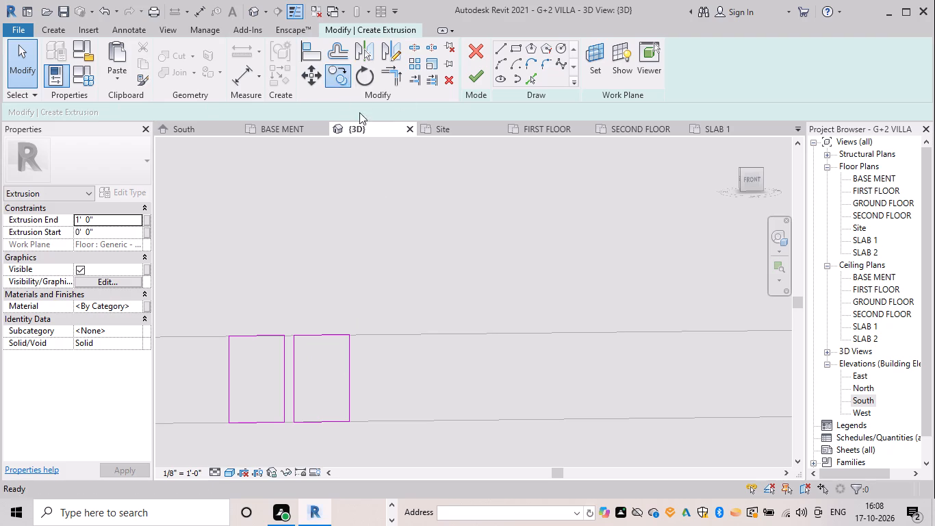
pyautogui.moveTo(385, 456); pyautogui.dragTo(177, 281)
pyautogui.moveTo(179, 278); pyautogui.dragTo(188, 277)
pyautogui.press('space')
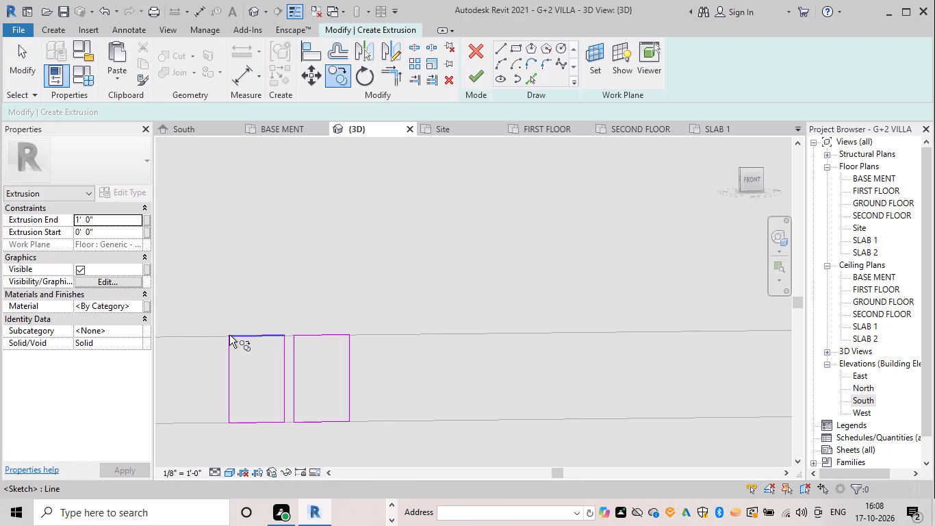
pyautogui.moveTo(370, 455); pyautogui.dragTo(203, 292)
pyautogui.press('space')
pyautogui.moveTo(232, 338); pyautogui.dragTo(246, 342)
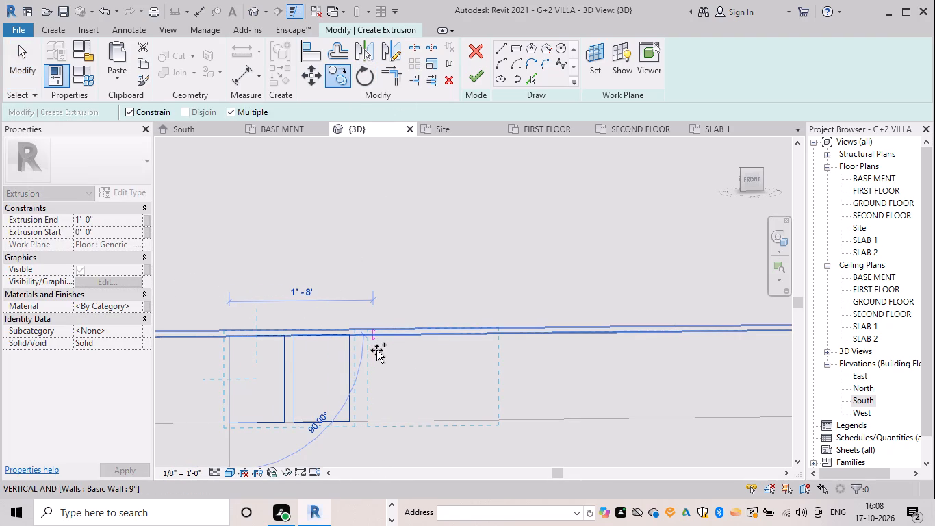
pyautogui.click(366, 339)
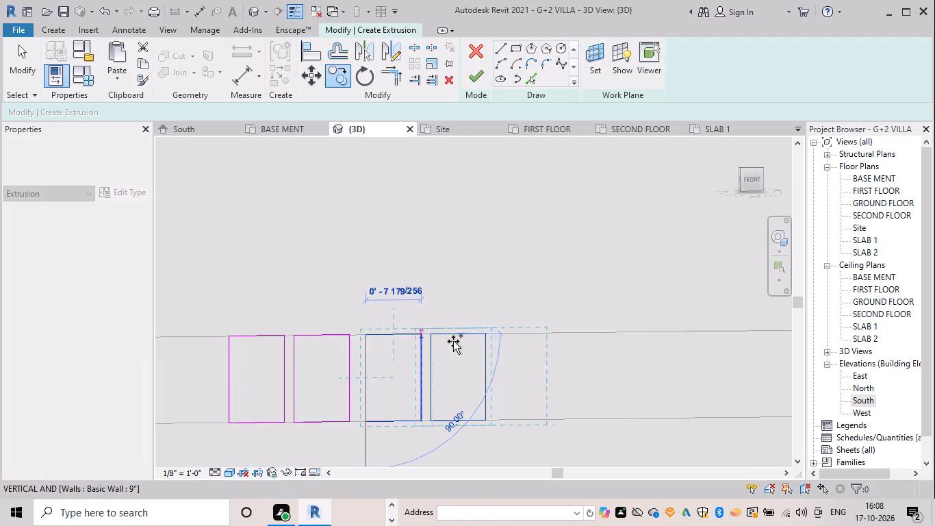
pyautogui.click(506, 336)
pyautogui.press('Escape')
pyautogui.press('Escape')
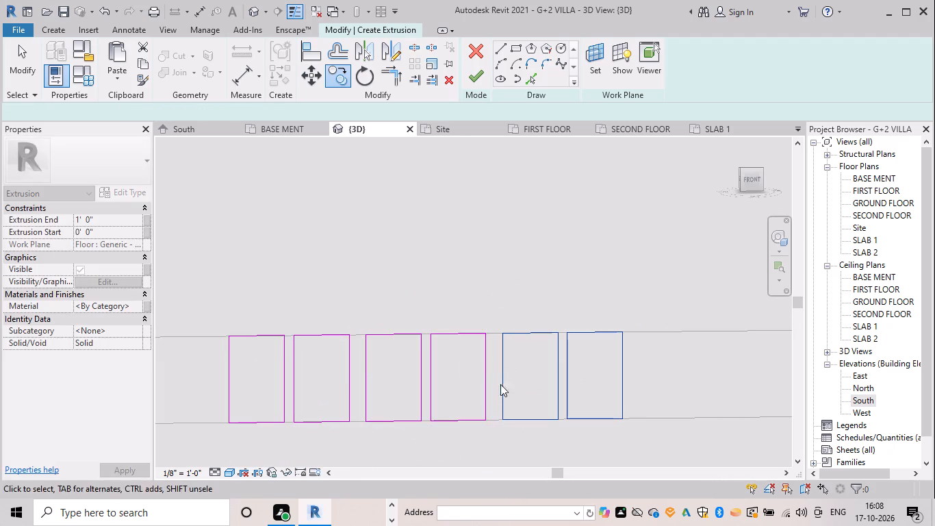
pyautogui.press('Escape')
pyautogui.press('Escape')
# Nudge the last four rectangles three increments toward the first pair, and the last pair four increments further, to narrow the gaps.
pyautogui.moveTo(644, 444); pyautogui.dragTo(364, 295)
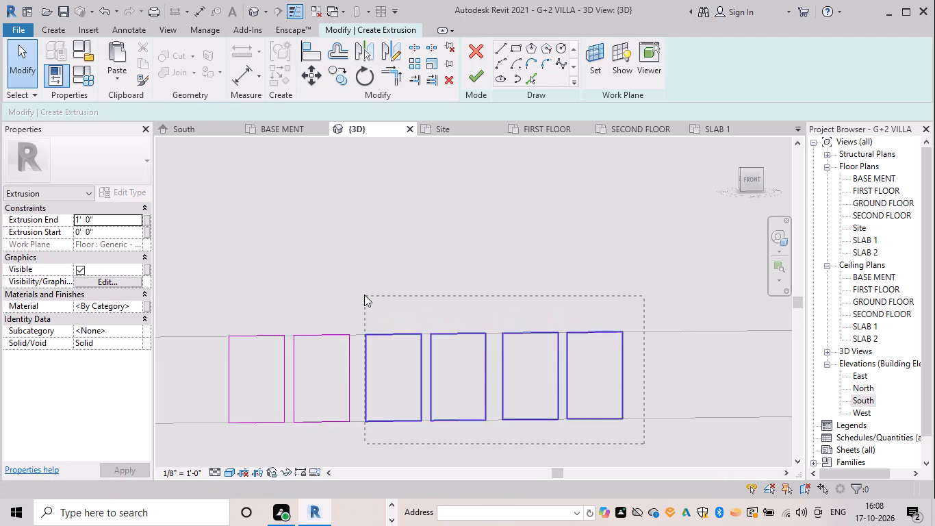
pyautogui.moveTo(364, 295); pyautogui.dragTo(362, 288)
pyautogui.press('Left')
pyautogui.press('Left')
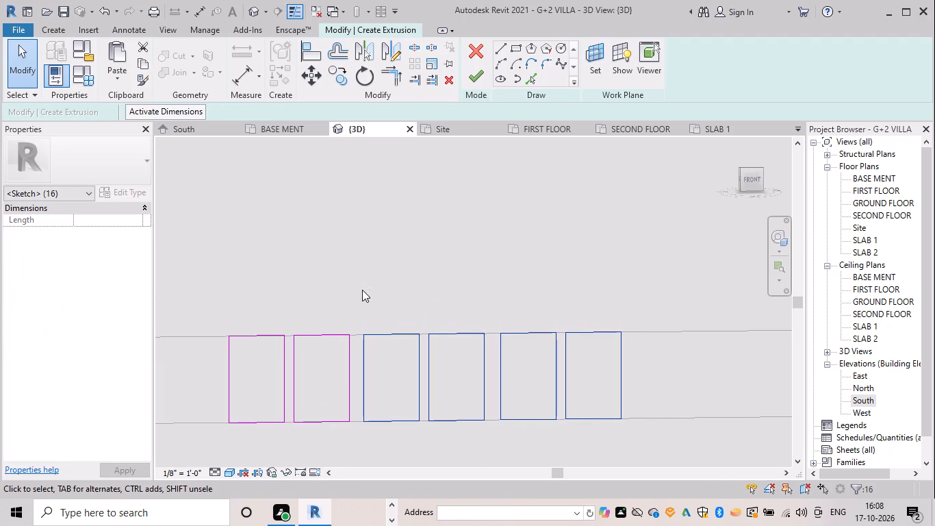
pyautogui.press('Left')
pyautogui.click(362, 290)
pyautogui.press('Left')
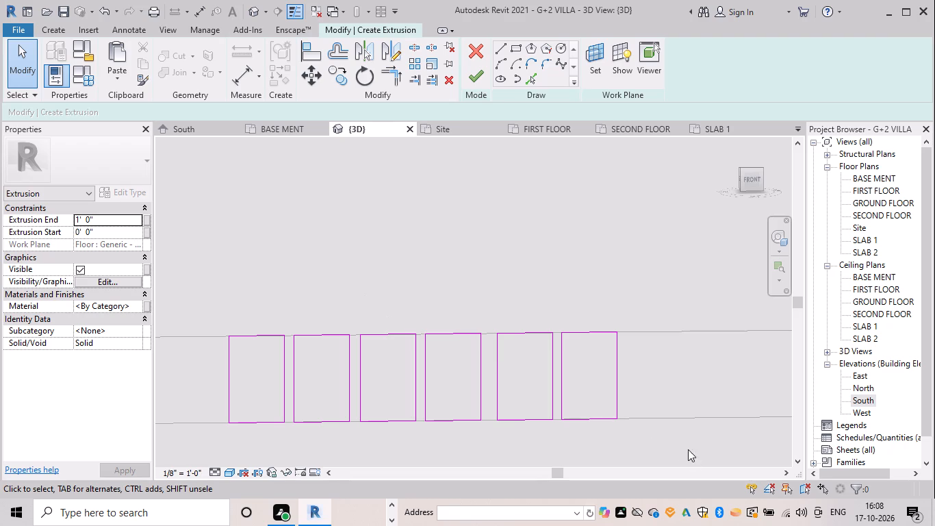
pyautogui.moveTo(674, 446); pyautogui.dragTo(486, 305)
pyautogui.press('Left')
pyautogui.press('Left')
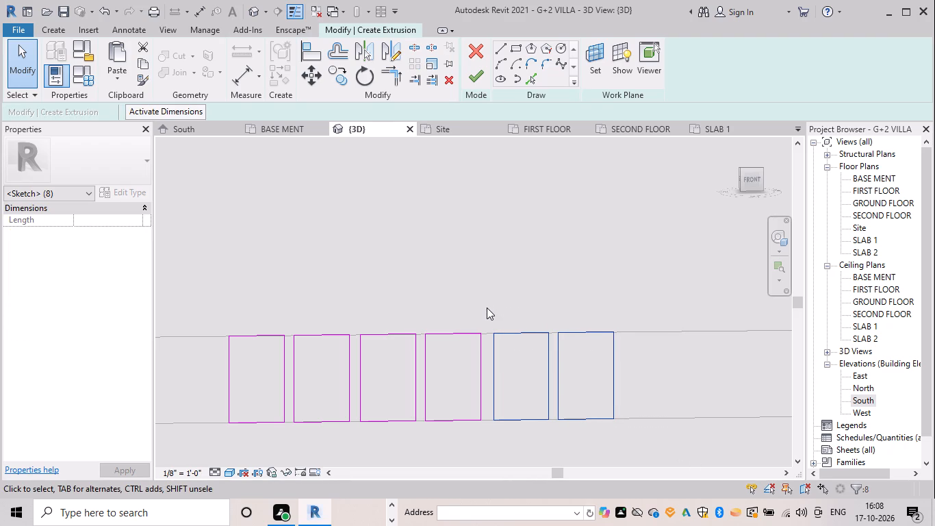
pyautogui.press('Left')
pyautogui.press('Left')
# Even out the row's spacing by nudging the middle pair two increments and the last pair three increments toward the first pair.
pyautogui.moveTo(475, 461); pyautogui.dragTo(409, 348)
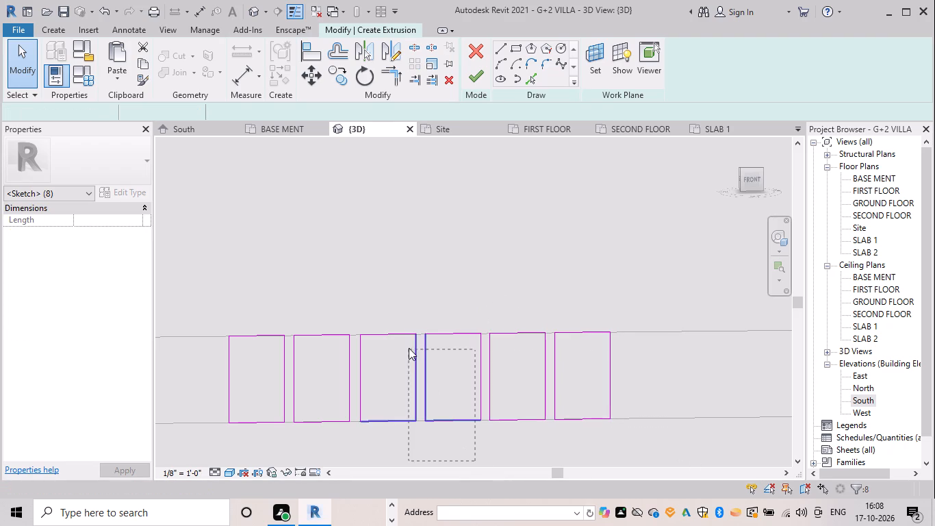
pyautogui.moveTo(409, 348); pyautogui.dragTo(353, 249)
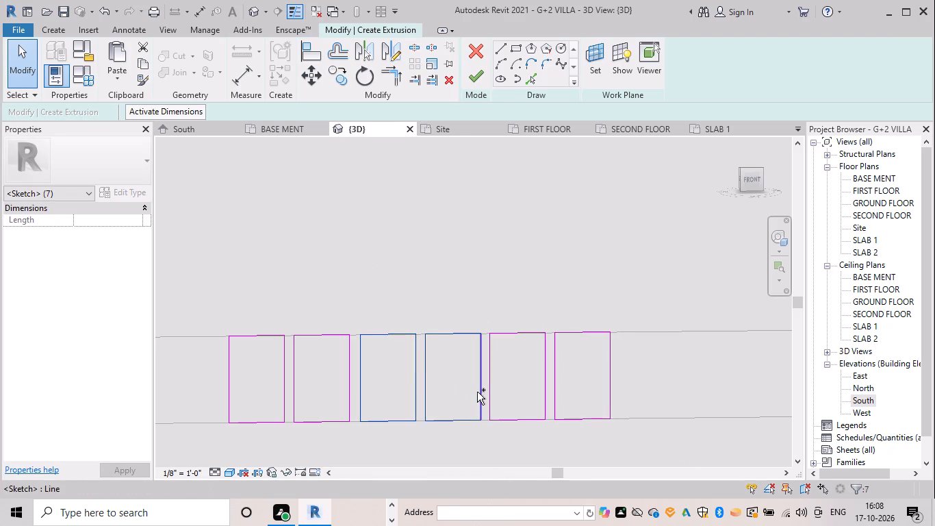
pyautogui.keyDown('ctrl'); pyautogui.click(477, 392); pyautogui.keyUp('ctrl')
pyautogui.press('Left')
pyautogui.press('Left')
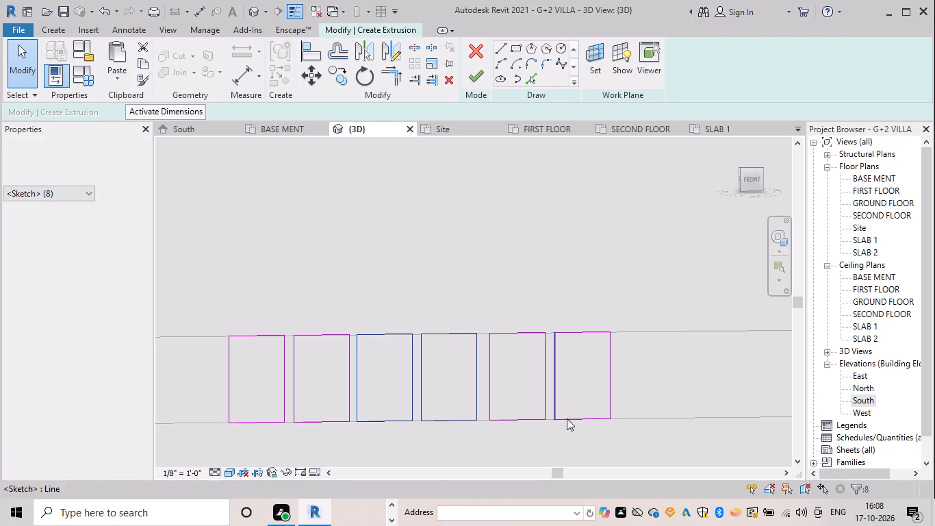
pyautogui.moveTo(658, 451); pyautogui.dragTo(487, 281)
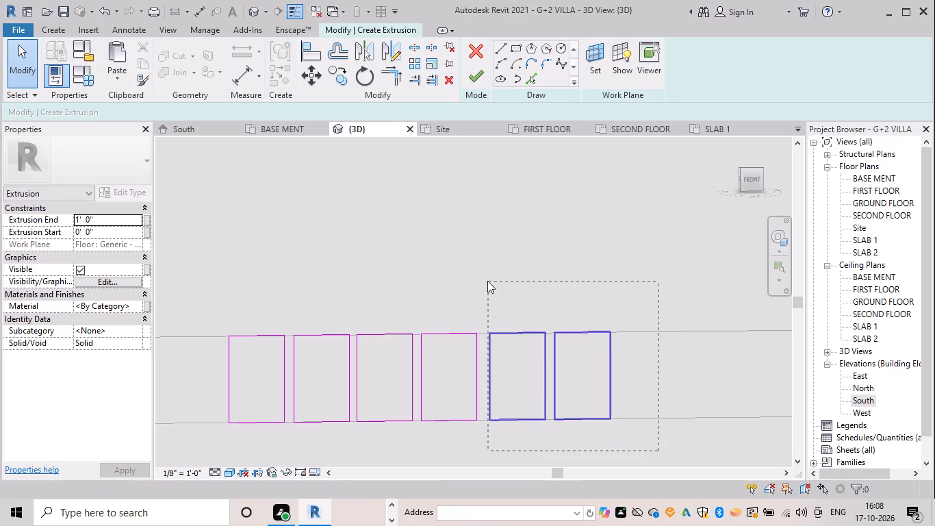
pyautogui.moveTo(487, 281); pyautogui.dragTo(487, 279)
pyautogui.press('Left')
pyautogui.press('Left')
pyautogui.press('Left')
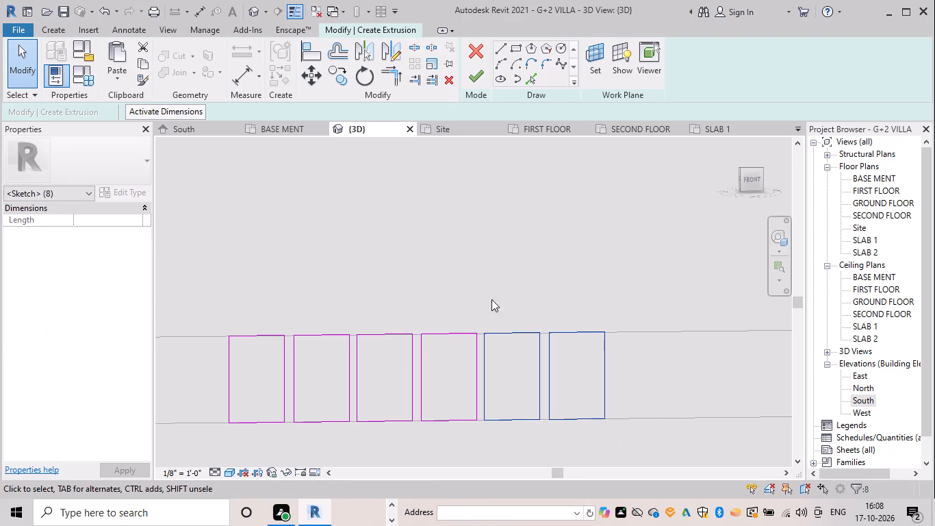
# Finish the sketch to extrude the six rectangles 1' deep.
pyautogui.click(485, 88)
pyautogui.click(475, 76)
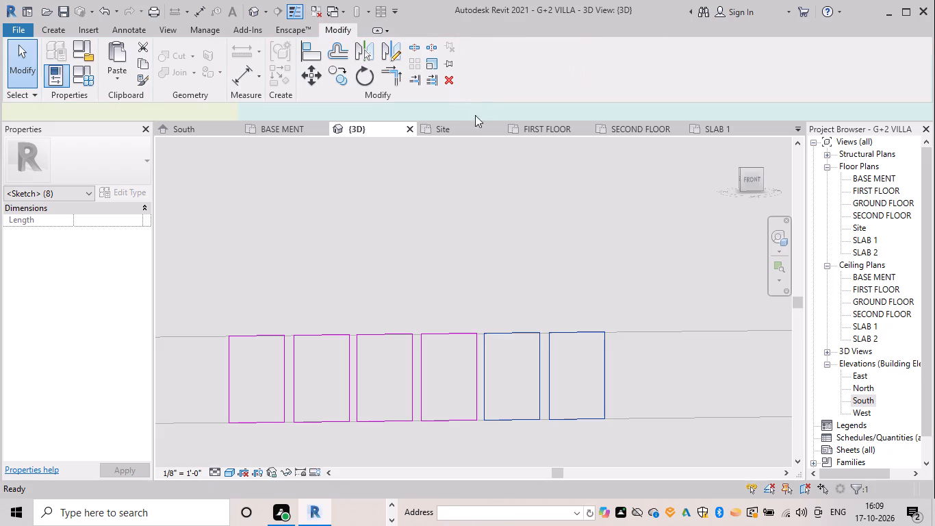
# Stretch the extrusion's front face outward from the slab to a depth of about 7' 1 1/2".
pyautogui.scroll(-5, 470, 252)
pyautogui.keyDown('shift'); pyautogui.moveTo(437, 258); pyautogui.dragTo(534, 253, button='middle'); pyautogui.keyUp('shift')
pyautogui.scroll(-6, 537, 260)
pyautogui.keyDown('shift'); pyautogui.moveTo(502, 283); pyautogui.dragTo(460, 314, button='middle'); pyautogui.keyUp('shift')
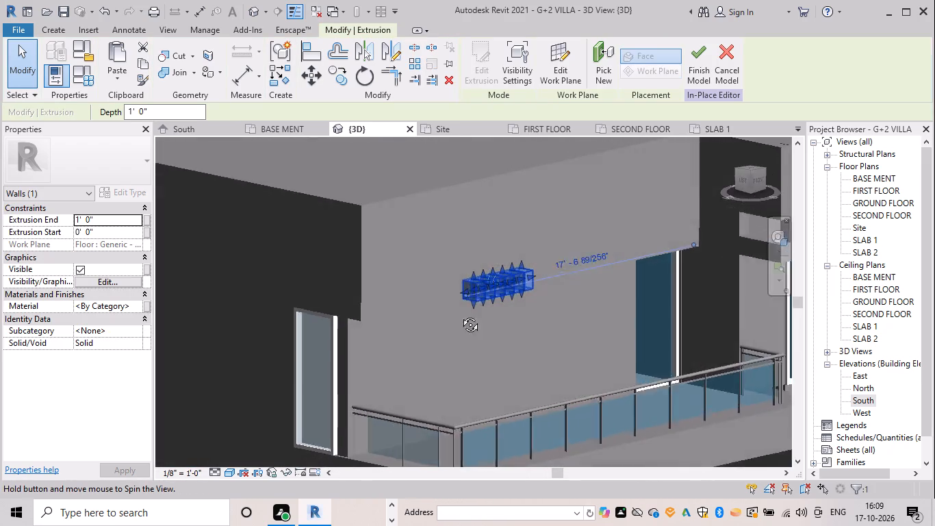
pyautogui.keyDown('shift'); pyautogui.moveTo(460, 314); pyautogui.dragTo(454, 314, button='middle'); pyautogui.keyUp('shift')
pyautogui.scroll(-4, 515, 295)
pyautogui.keyDown('shift'); pyautogui.moveTo(507, 310); pyautogui.dragTo(565, 297, button='middle'); pyautogui.keyUp('shift')
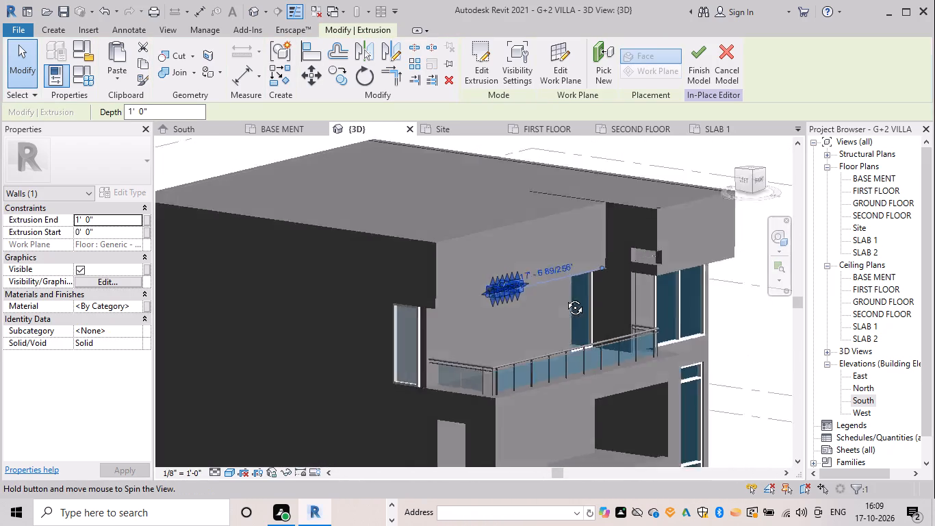
pyautogui.keyDown('shift'); pyautogui.moveTo(565, 297); pyautogui.dragTo(608, 278, button='middle'); pyautogui.keyUp('shift')
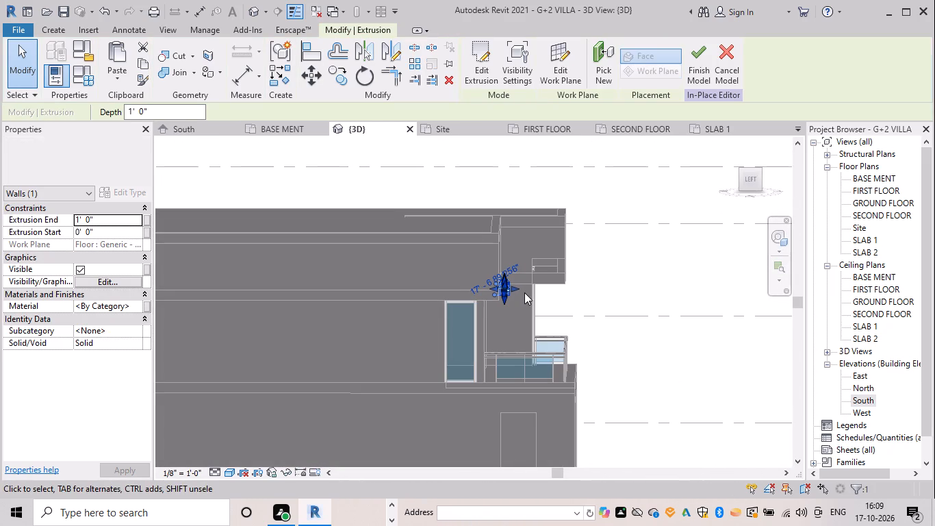
pyautogui.moveTo(516, 287); pyautogui.dragTo(541, 286)
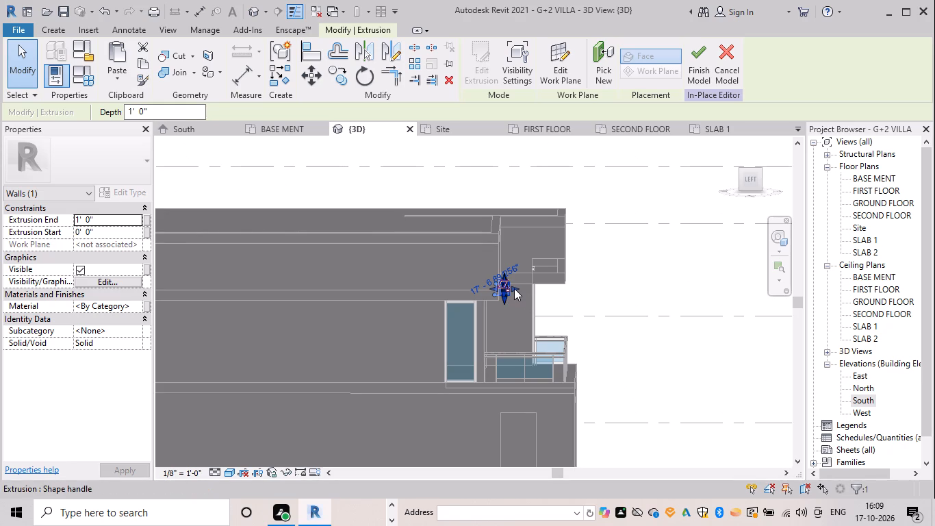
pyautogui.scroll(5, 511, 288)
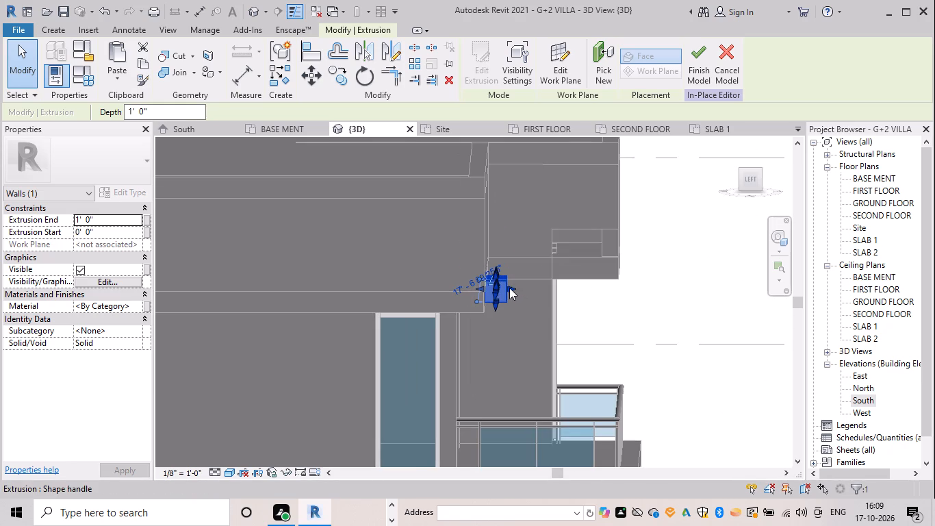
pyautogui.moveTo(509, 288); pyautogui.dragTo(633, 315)
pyautogui.keyDown('shift'); pyautogui.moveTo(676, 295); pyautogui.dragTo(588, 301, button='middle'); pyautogui.keyUp('shift')
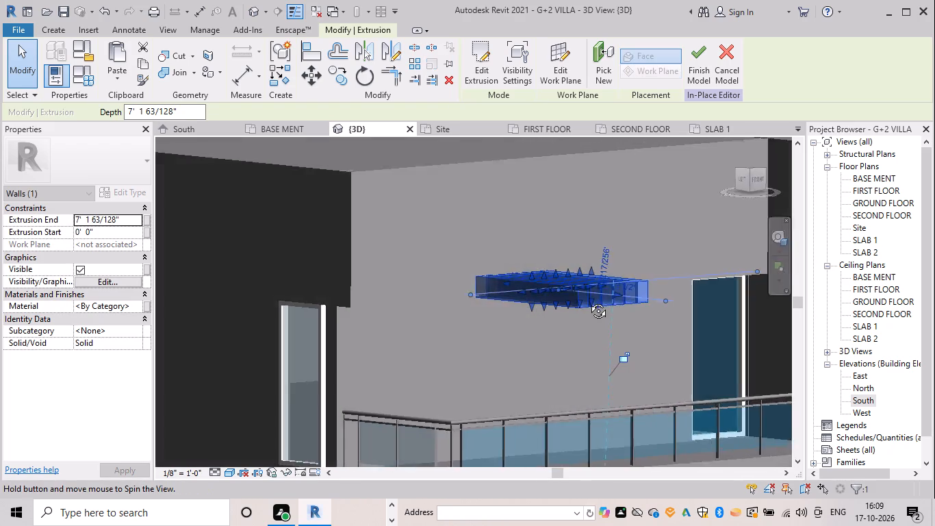
pyautogui.keyDown('shift'); pyautogui.moveTo(588, 301); pyautogui.dragTo(574, 294, button='middle'); pyautogui.keyUp('shift')
pyautogui.press('Escape')
# Start a new extrusion and pick the underside of the row's first block as its work plane.
pyautogui.keyDown('shift'); pyautogui.moveTo(635, 310); pyautogui.dragTo(622, 257, button='middle'); pyautogui.keyUp('shift')
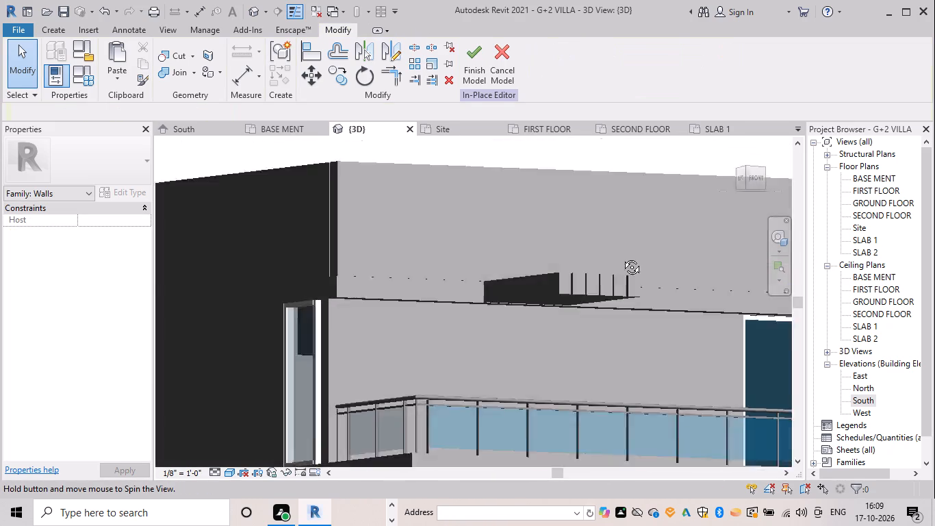
pyautogui.keyDown('shift'); pyautogui.moveTo(622, 257); pyautogui.dragTo(607, 182, button='middle'); pyautogui.keyUp('shift')
pyautogui.keyDown('shift'); pyautogui.scroll(1, 579, 266); pyautogui.keyUp('shift')
pyautogui.keyDown('shift'); pyautogui.moveTo(578, 264); pyautogui.dragTo(556, 269, button='middle'); pyautogui.keyUp('shift')
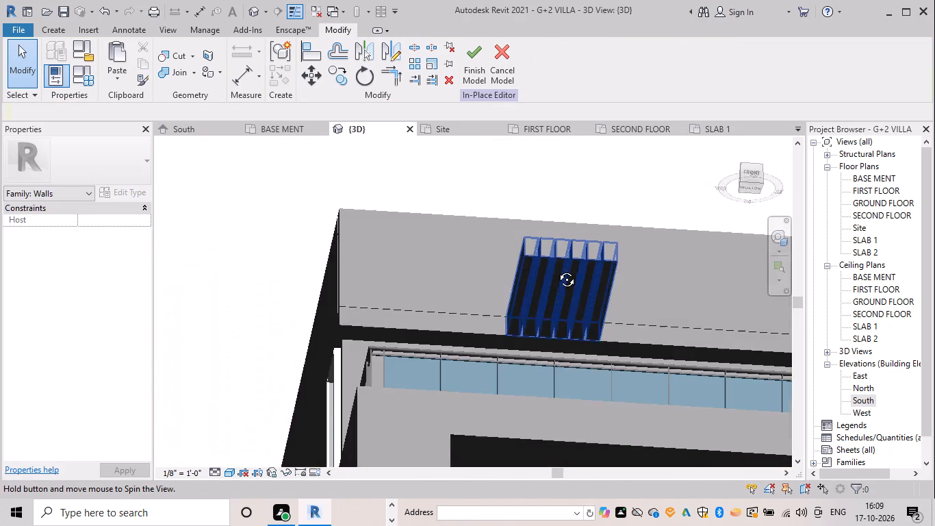
pyautogui.keyDown('shift'); pyautogui.moveTo(556, 269); pyautogui.dragTo(553, 267, button='middle'); pyautogui.keyUp('shift')
pyautogui.scroll(6, 524, 273)
pyautogui.keyDown('shift'); pyautogui.moveTo(537, 253); pyautogui.dragTo(524, 211, button='middle'); pyautogui.keyUp('shift')
pyautogui.keyDown('shift'); pyautogui.scroll(1, 529, 229); pyautogui.keyUp('shift')
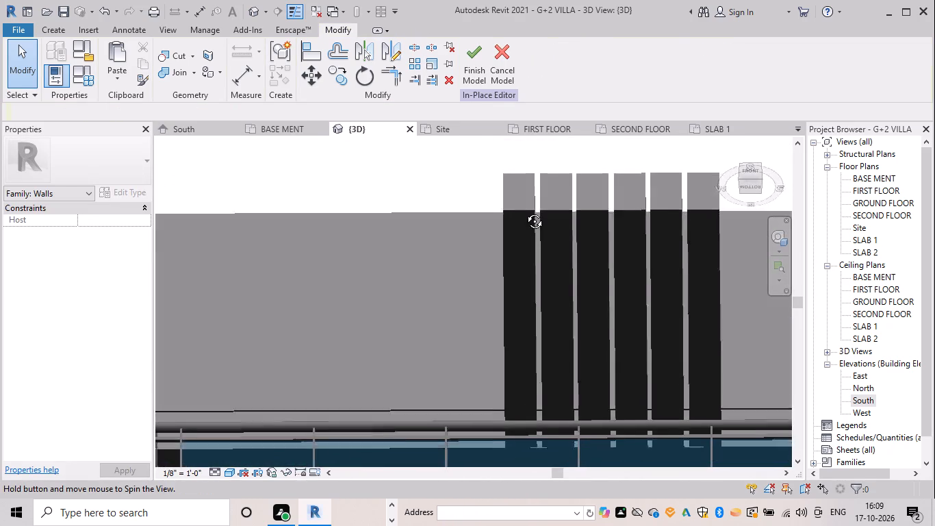
pyautogui.keyDown('shift'); pyautogui.moveTo(524, 211); pyautogui.dragTo(522, 207, button='middle'); pyautogui.keyUp('shift')
pyautogui.keyDown('shift'); pyautogui.moveTo(537, 233); pyautogui.dragTo(548, 218, button='middle'); pyautogui.keyUp('shift')
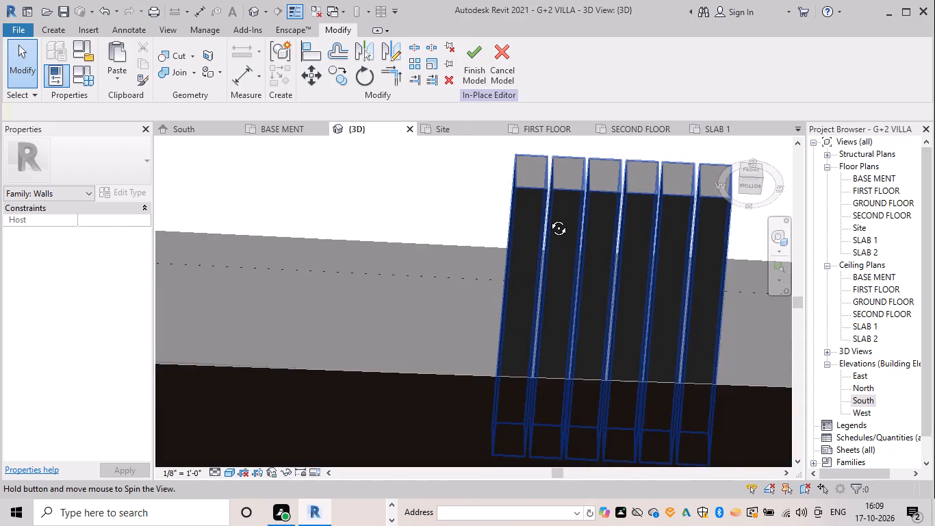
pyautogui.keyDown('shift'); pyautogui.moveTo(548, 218); pyautogui.dragTo(543, 215, button='middle'); pyautogui.keyUp('shift')
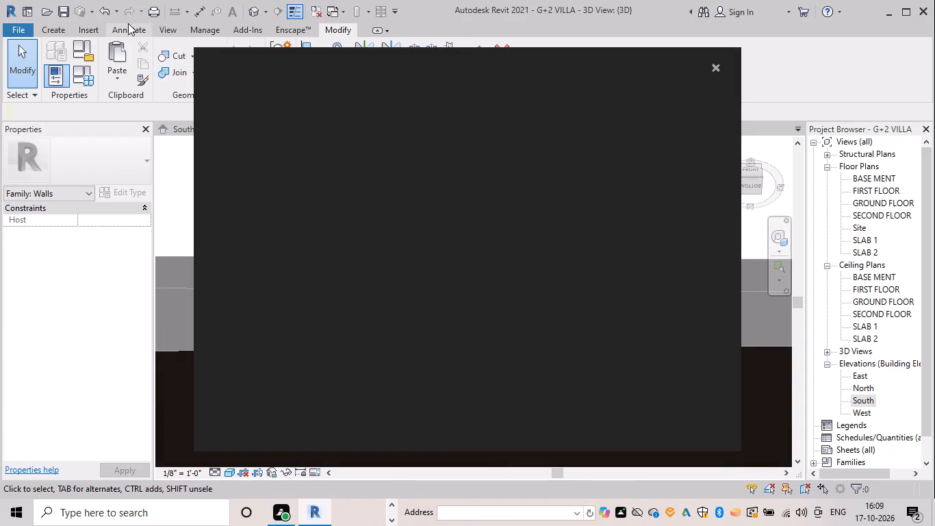
pyautogui.click(713, 62)
pyautogui.click(55, 27)
pyautogui.click(123, 64)
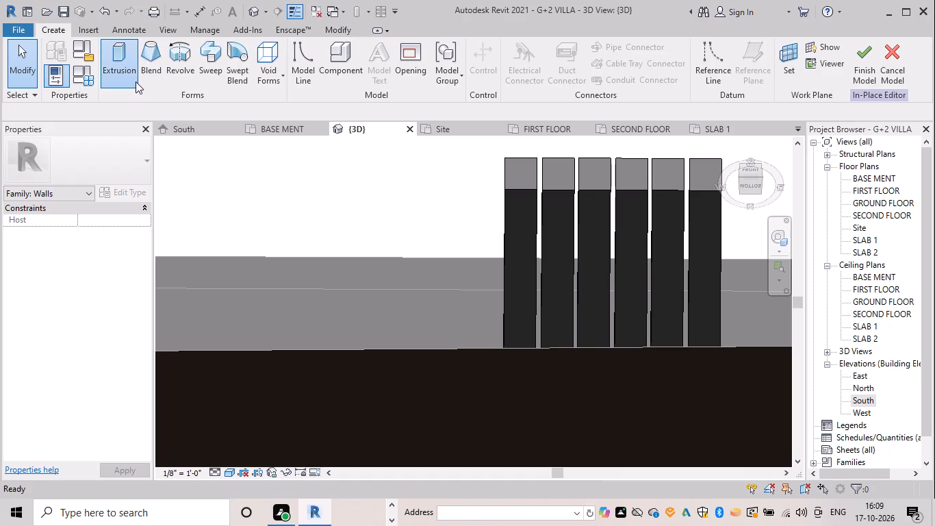
pyautogui.click(596, 76)
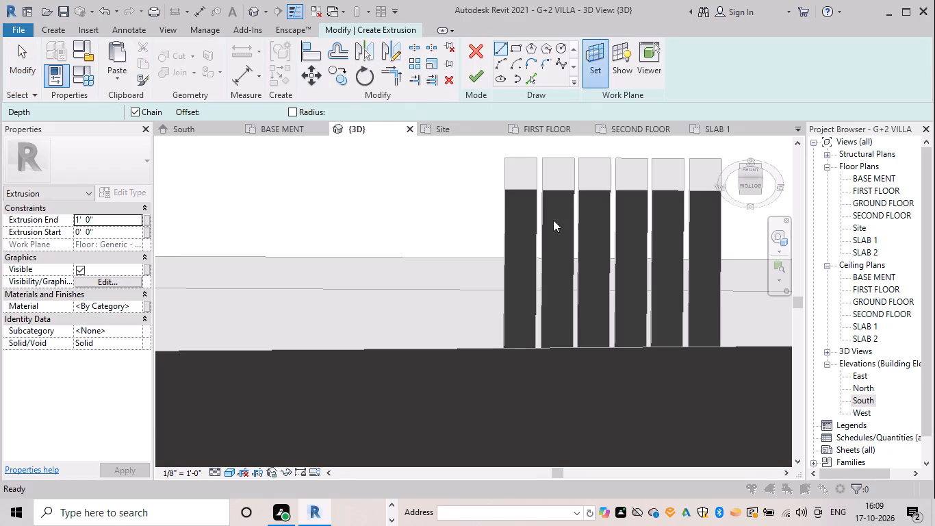
pyautogui.click(387, 271)
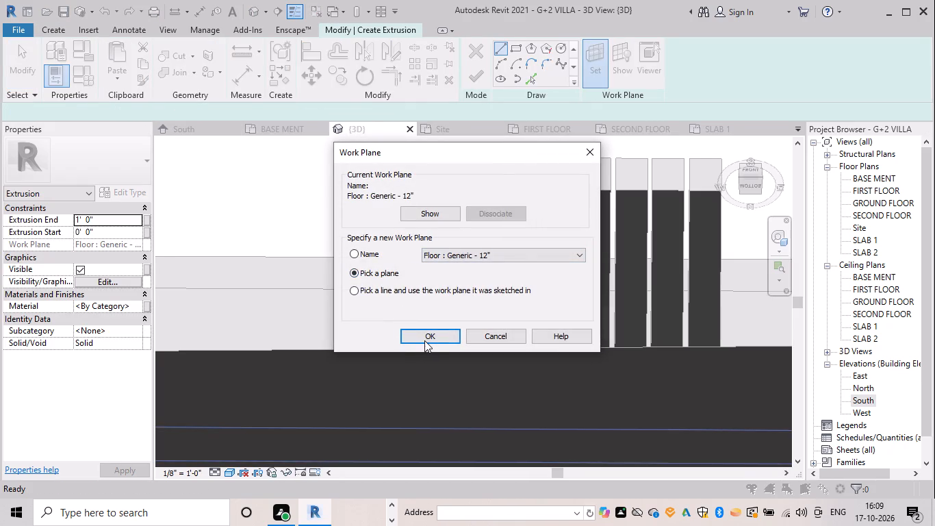
pyautogui.click(424, 340)
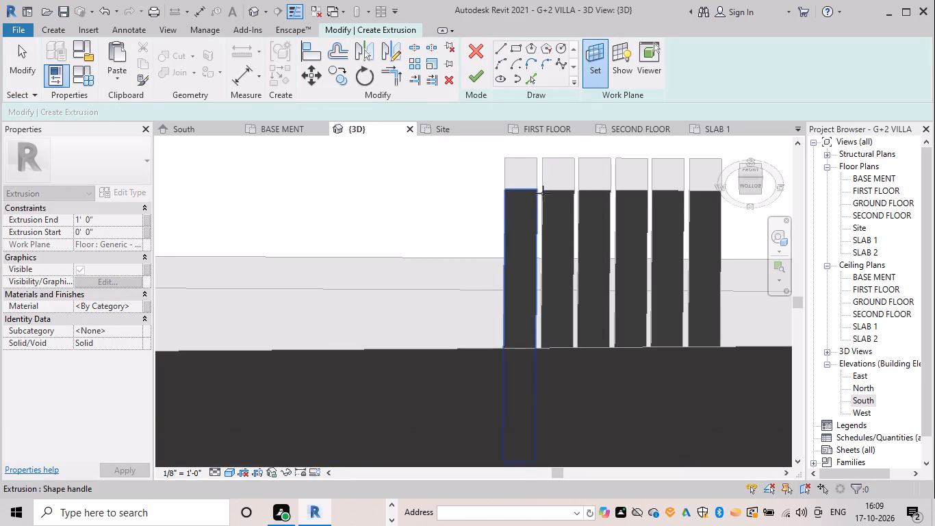
pyautogui.click(524, 192)
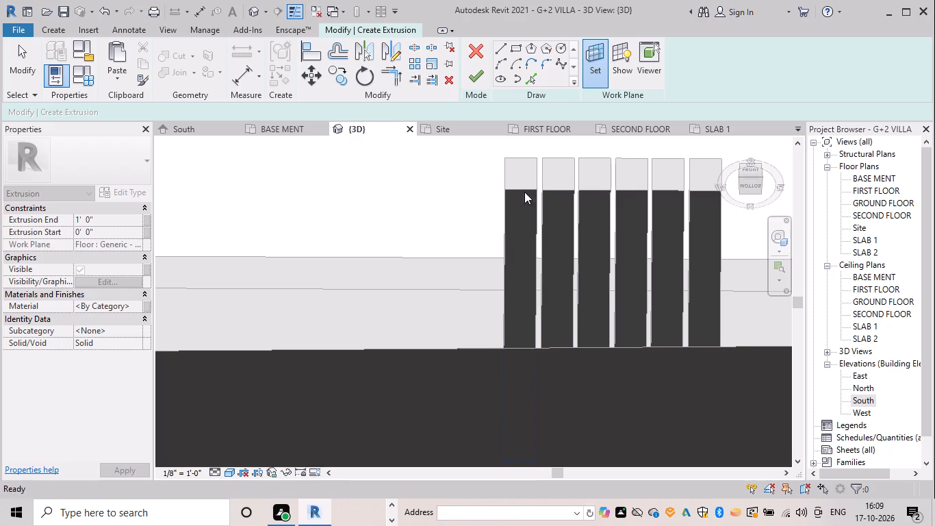
# Sketch a small rectangle about 4" by 3" on the first block's underside, near its front end.
pyautogui.click(515, 42)
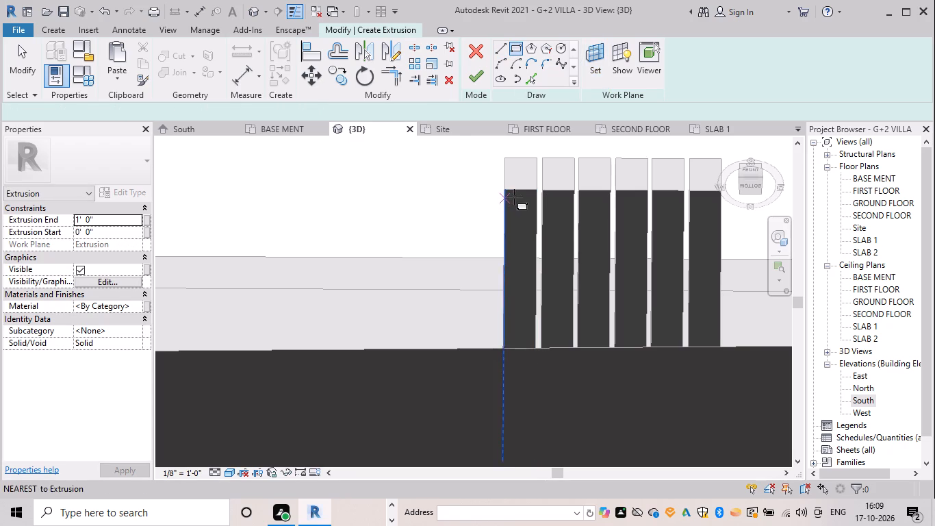
pyautogui.click(510, 195)
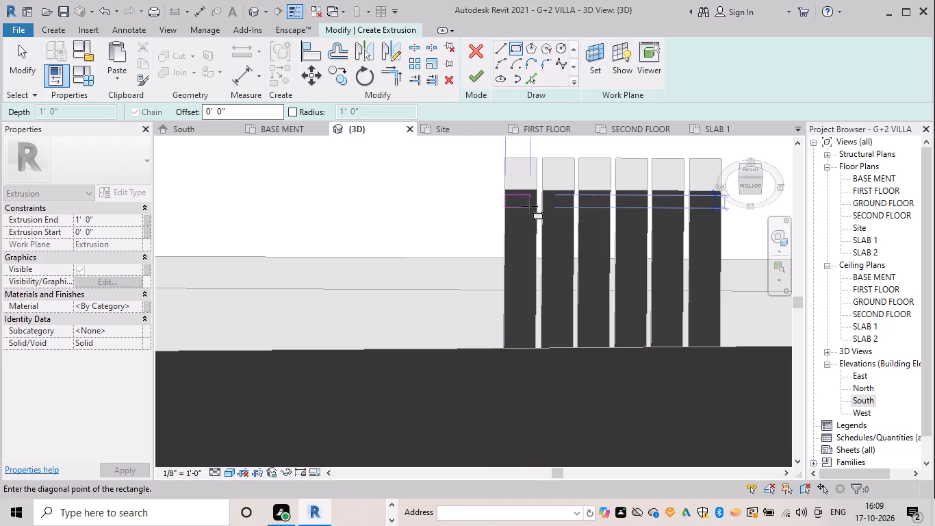
pyautogui.click(522, 207)
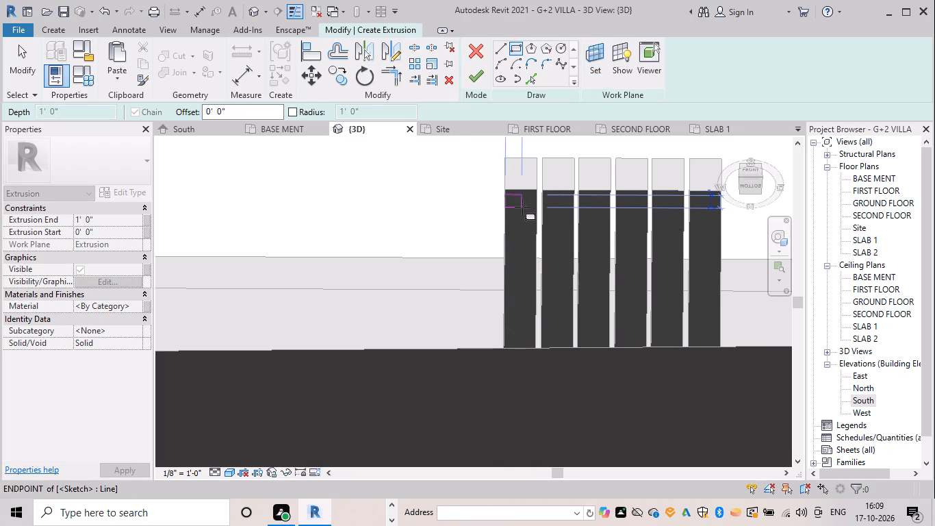
# Copy the small rectangle to the matching corner on the undersides of the other five blocks and finish the sketch.
pyautogui.click(343, 77)
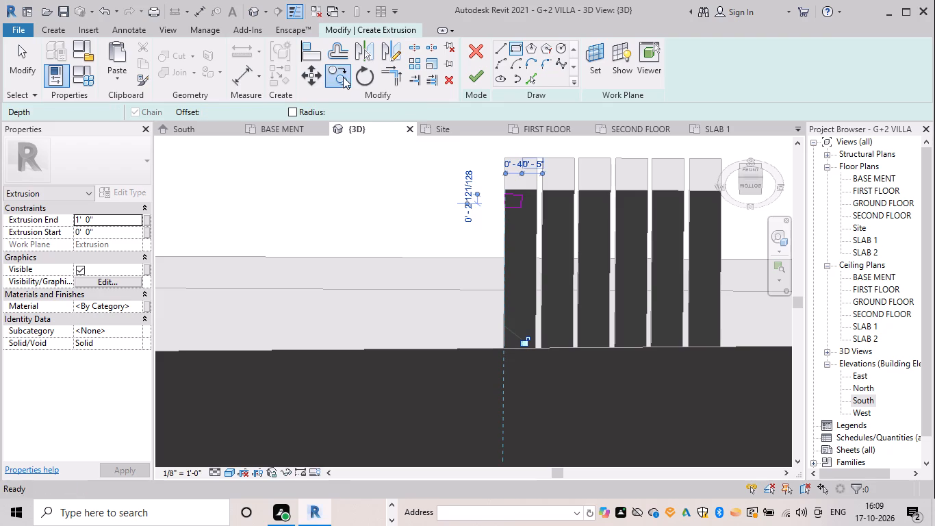
pyautogui.moveTo(343, 77); pyautogui.dragTo(355, 105)
pyautogui.moveTo(548, 232); pyautogui.dragTo(479, 188)
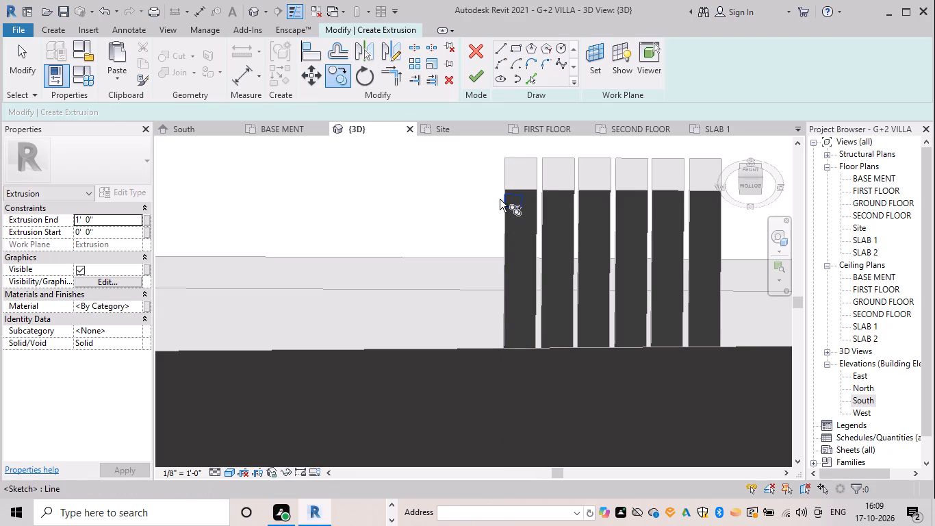
pyautogui.press('space')
pyautogui.click(505, 195)
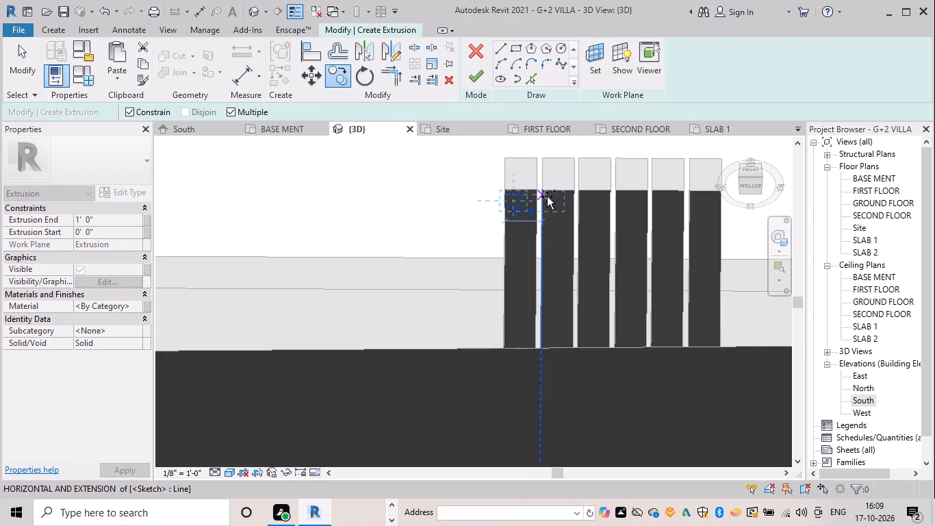
pyautogui.click(547, 197)
pyautogui.click(582, 201)
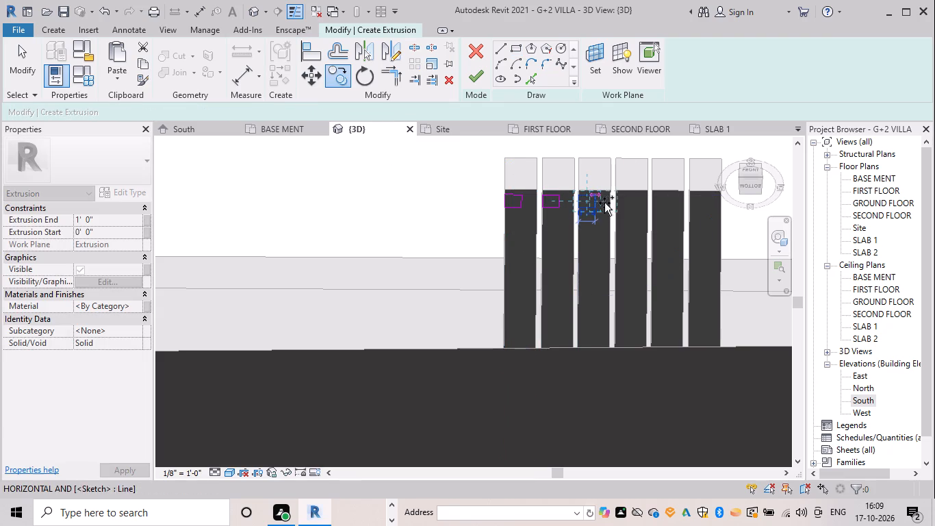
pyautogui.click(615, 203)
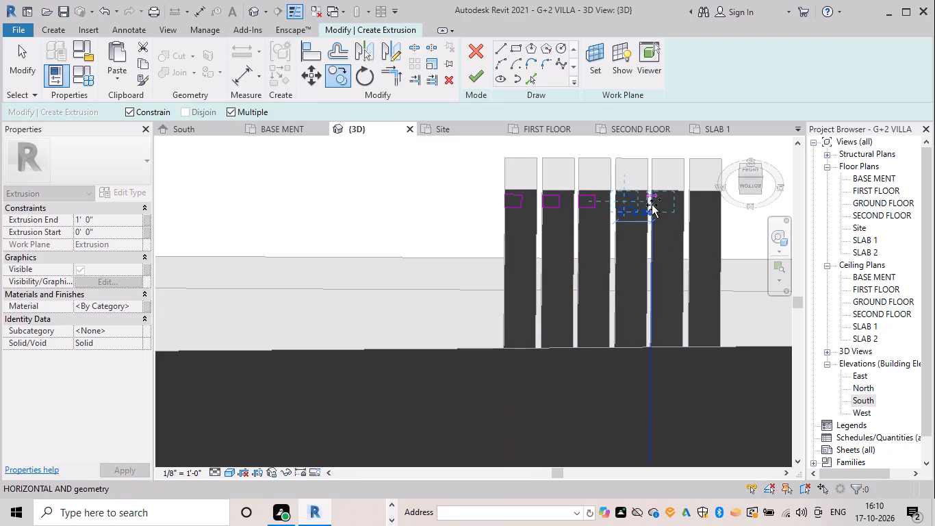
pyautogui.click(652, 205)
pyautogui.click(693, 203)
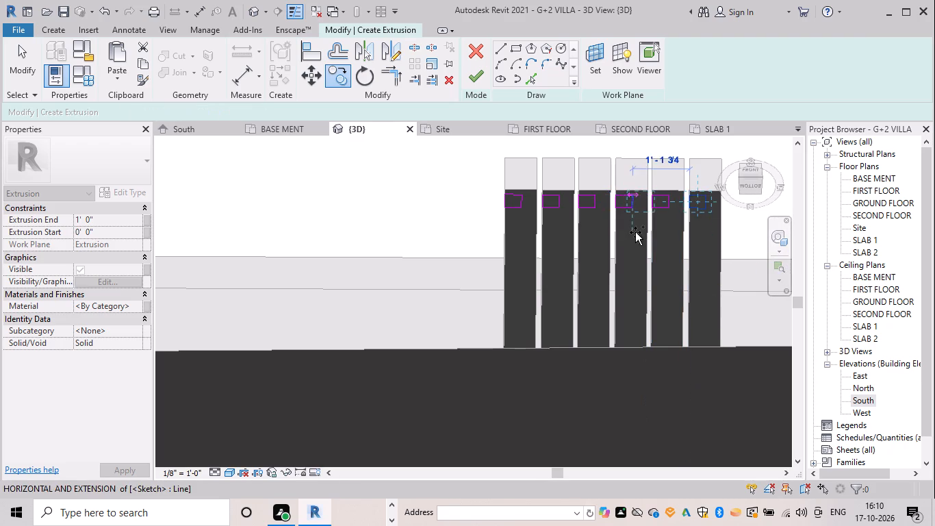
pyautogui.press('Escape')
pyautogui.click(478, 74)
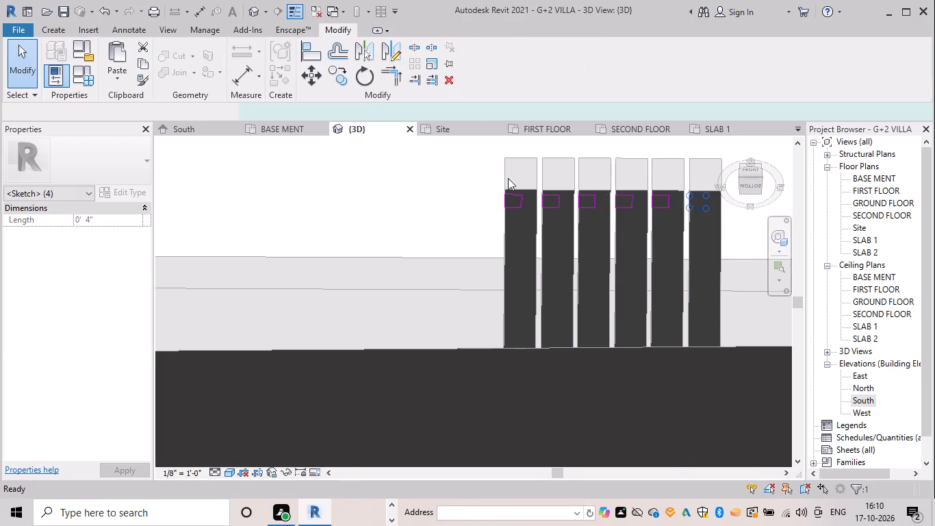
# Stretch the six small extrusions' bottom face downward from the blocks to a depth of about 5' 11".
pyautogui.scroll(-3, 510, 235)
pyautogui.keyDown('shift'); pyautogui.moveTo(504, 237); pyautogui.dragTo(661, 322, button='middle'); pyautogui.keyUp('shift')
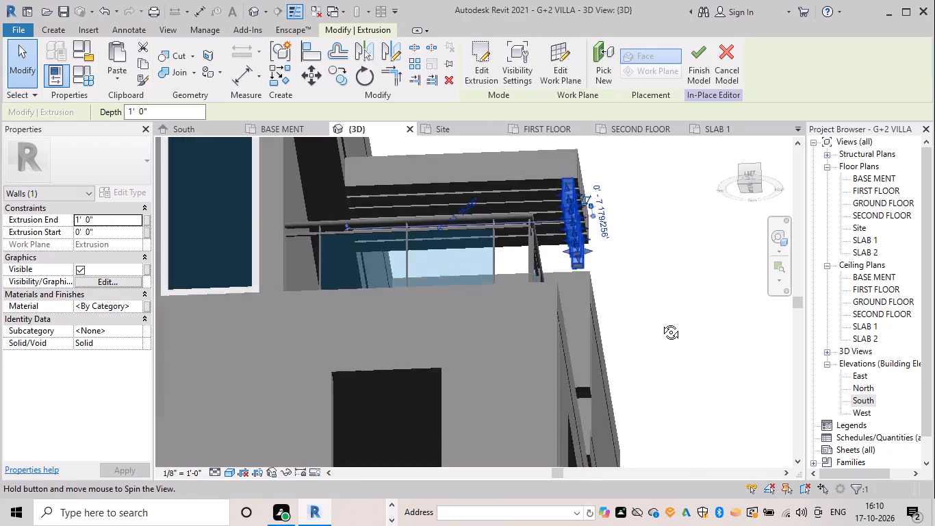
pyautogui.keyDown('shift'); pyautogui.moveTo(661, 322); pyautogui.dragTo(668, 421, button='middle'); pyautogui.keyUp('shift')
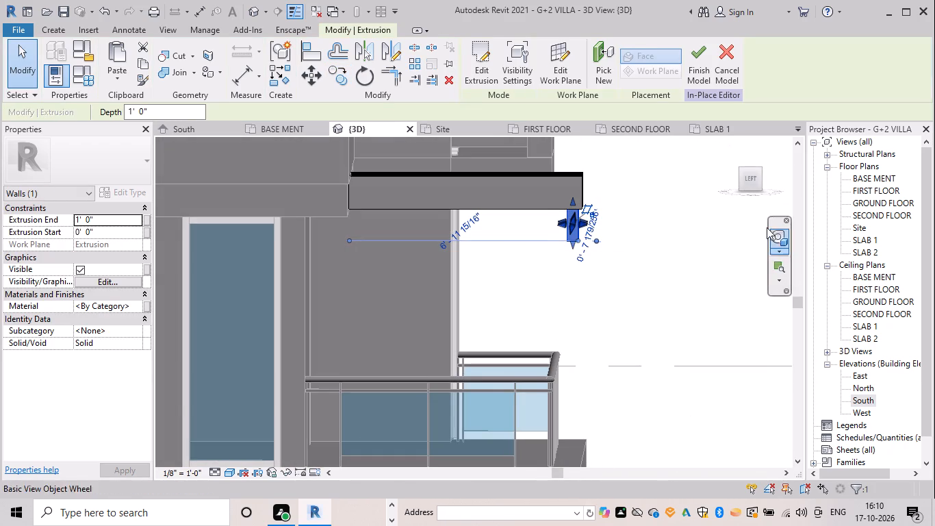
pyautogui.moveTo(572, 245); pyautogui.dragTo(567, 416)
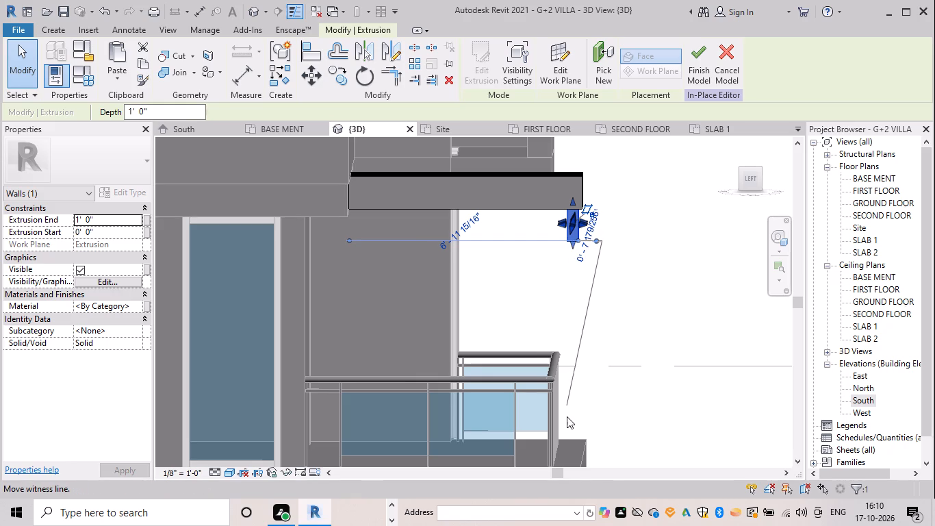
pyautogui.moveTo(567, 416); pyautogui.dragTo(653, 374)
pyautogui.press('Escape')
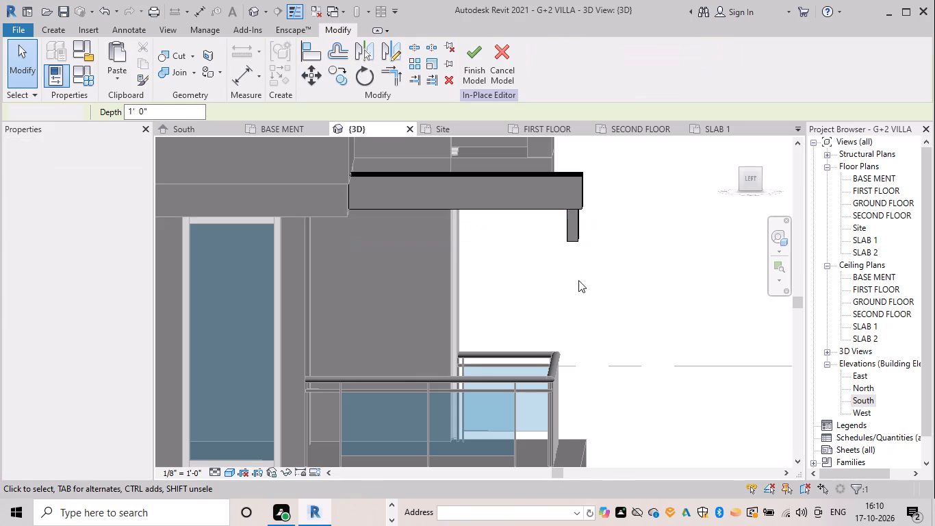
pyautogui.click(573, 240)
pyautogui.moveTo(572, 244); pyautogui.dragTo(580, 379)
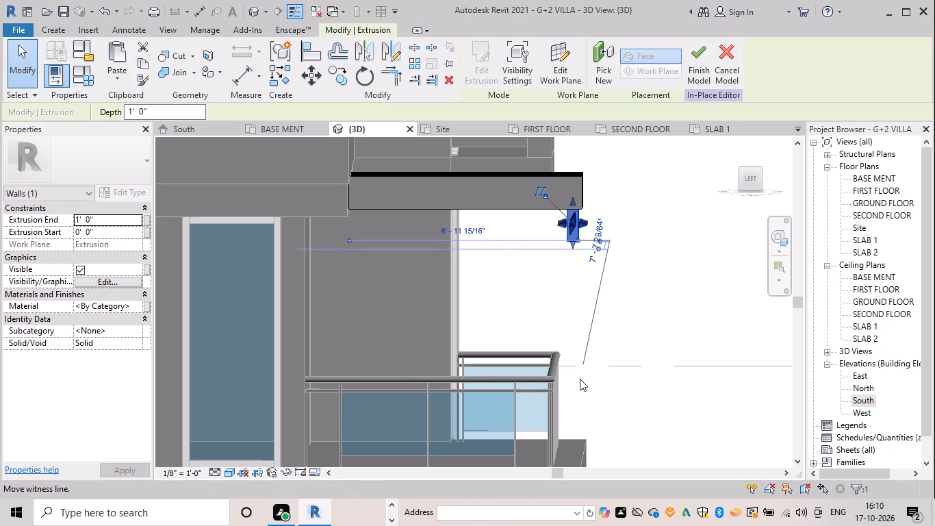
pyautogui.moveTo(580, 379); pyautogui.dragTo(578, 365)
pyautogui.scroll(3, 580, 265)
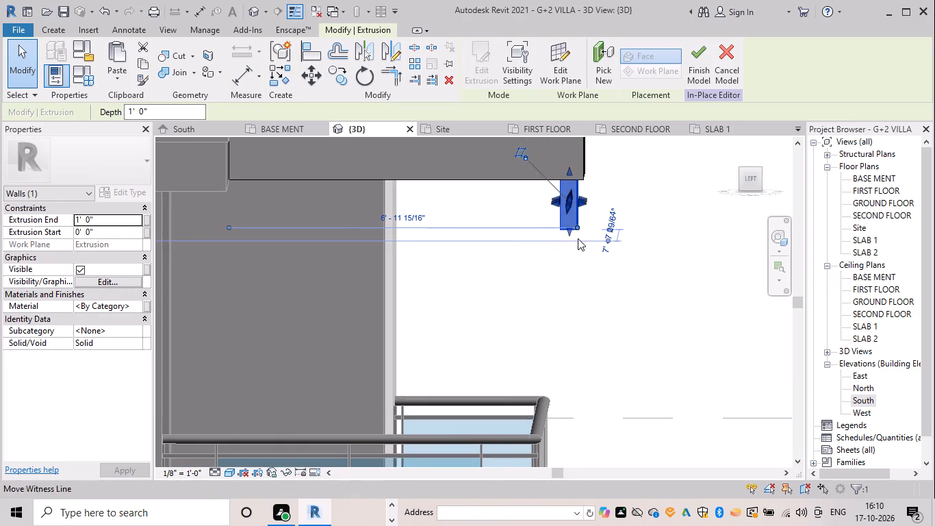
pyautogui.moveTo(567, 234); pyautogui.dragTo(549, 474)
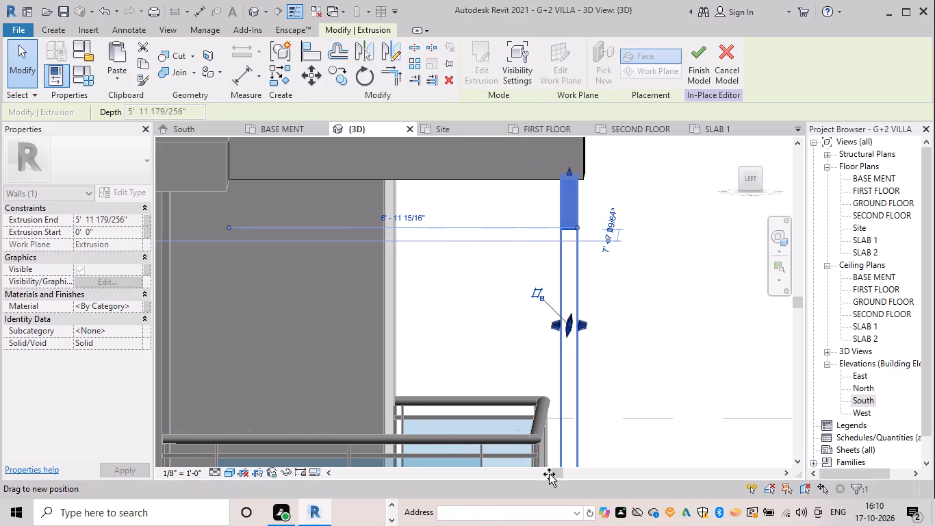
pyautogui.moveTo(549, 474); pyautogui.dragTo(552, 472)
# Stretch the six extrusions' bottom face further down to the balcony's front edge, to a depth of 7' 4".
pyautogui.scroll(-1, 607, 428)
pyautogui.moveTo(607, 427); pyautogui.dragTo(631, 271, button='middle')
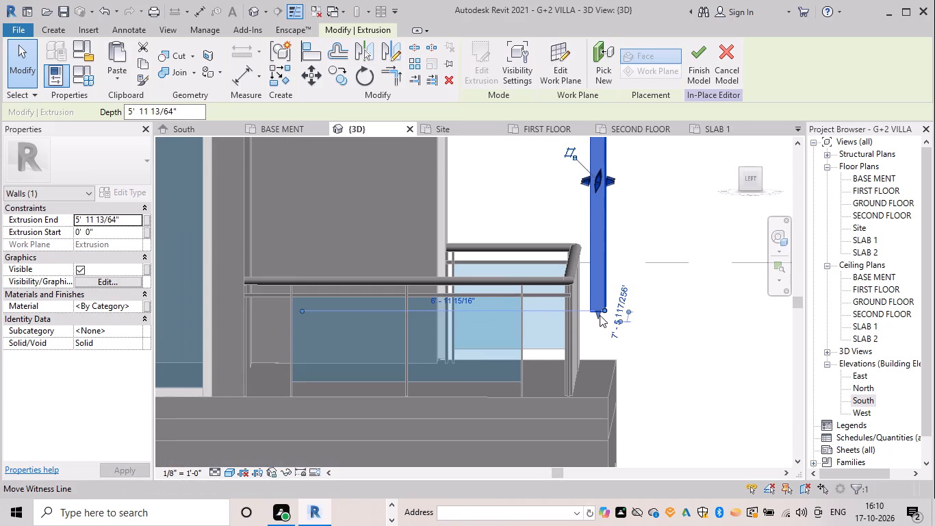
pyautogui.moveTo(598, 313); pyautogui.dragTo(600, 357)
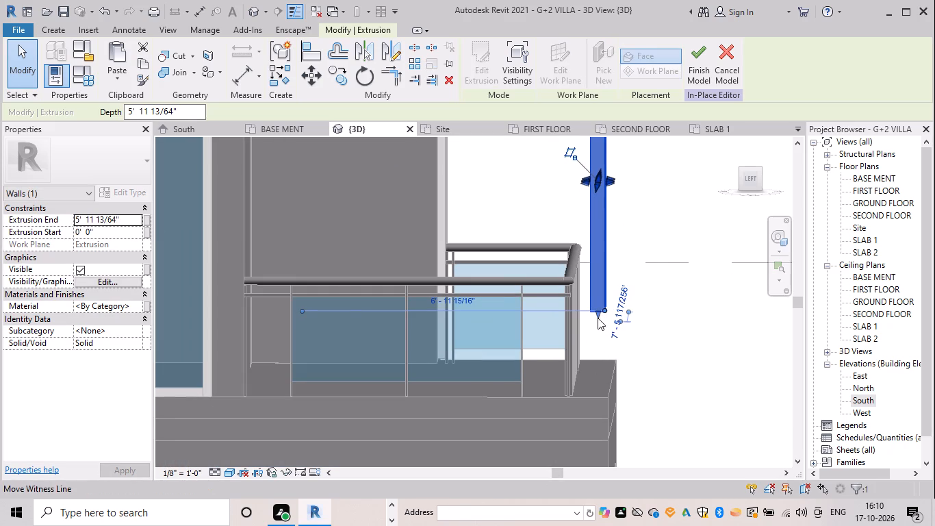
pyautogui.moveTo(598, 318); pyautogui.dragTo(605, 385)
pyautogui.press('Escape')
pyautogui.click(595, 312)
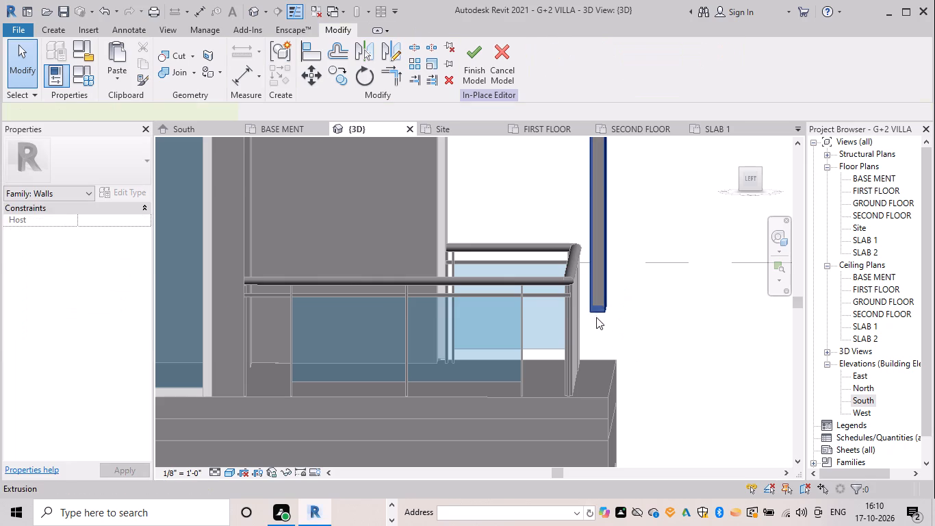
pyautogui.moveTo(597, 314); pyautogui.dragTo(598, 353)
pyautogui.scroll(5, 591, 320)
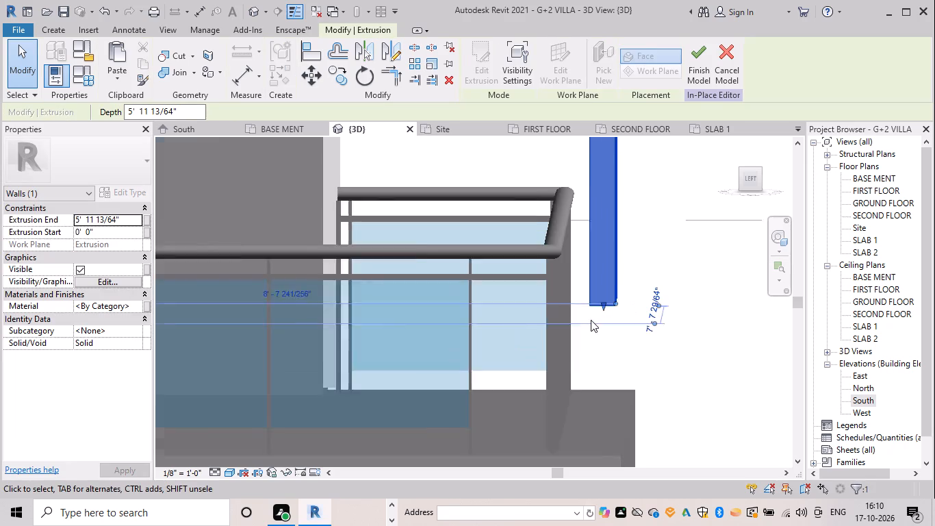
pyautogui.scroll(1, 604, 275)
pyautogui.click(602, 303)
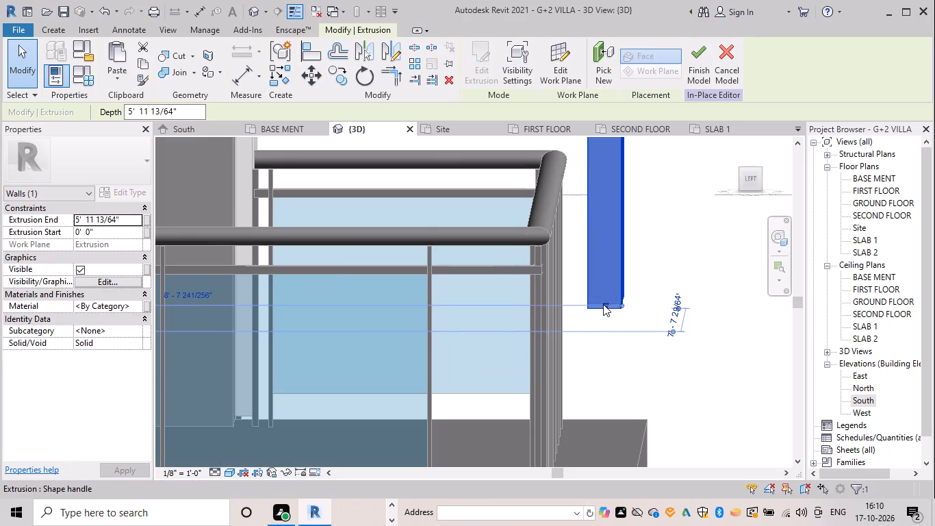
pyautogui.moveTo(604, 308); pyautogui.dragTo(593, 430)
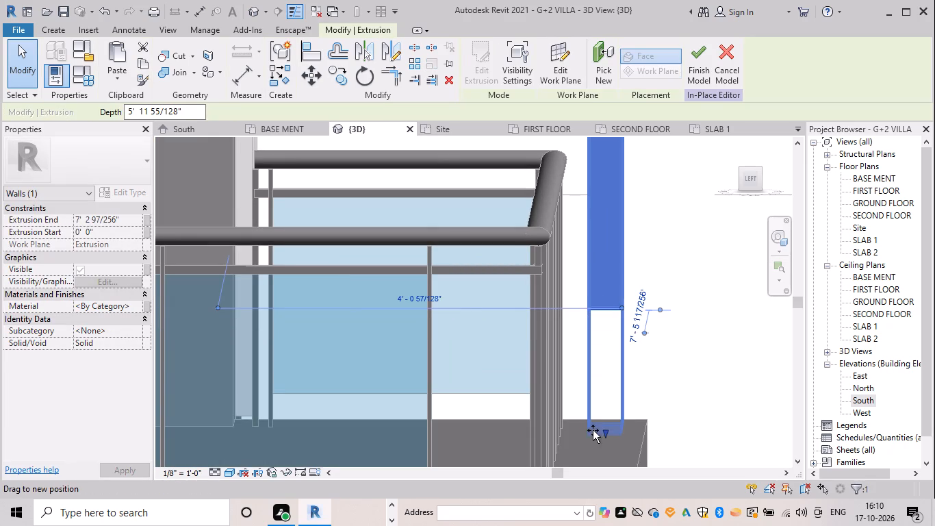
pyautogui.moveTo(593, 430); pyautogui.dragTo(600, 447)
pyautogui.scroll(-3, 608, 444)
pyautogui.moveTo(604, 439); pyautogui.dragTo(609, 327, button='middle')
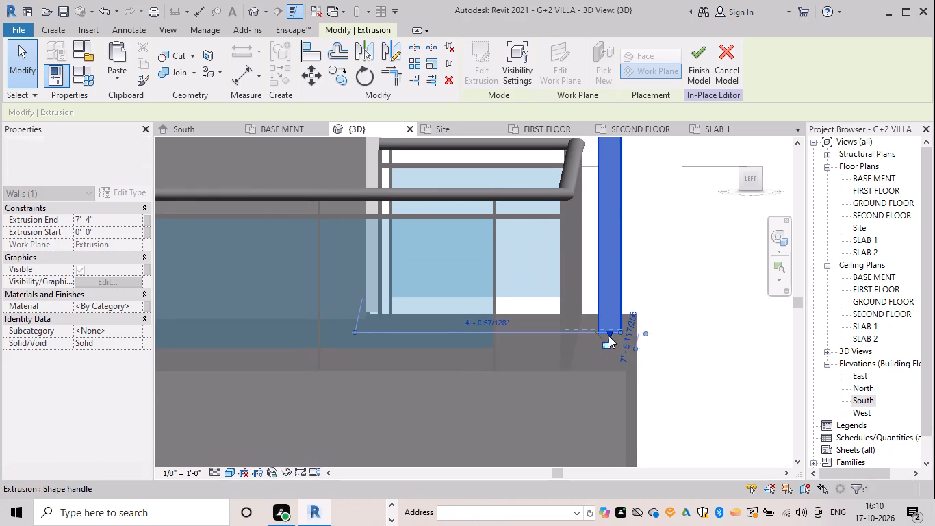
pyautogui.press('Escape')
# Open the sketch of the six projecting roof blocks' extrusion for editing, dismissing the notification window.
pyautogui.scroll(-5, 667, 314)
pyautogui.keyDown('shift'); pyautogui.moveTo(673, 314); pyautogui.dragTo(587, 373, button='middle'); pyautogui.keyUp('shift')
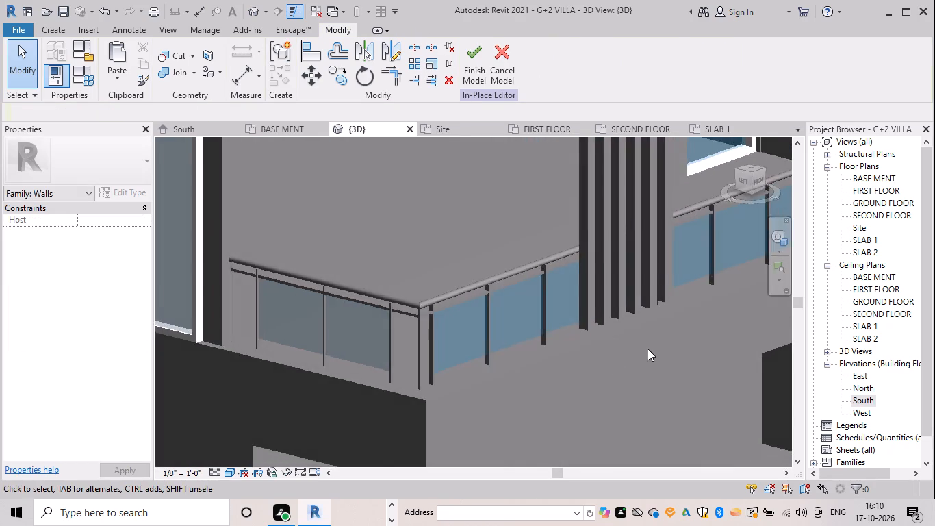
pyautogui.scroll(-5, 650, 349)
pyautogui.keyDown('shift'); pyautogui.moveTo(678, 334); pyautogui.dragTo(593, 341, button='middle'); pyautogui.keyUp('shift')
pyautogui.scroll(4, 650, 240)
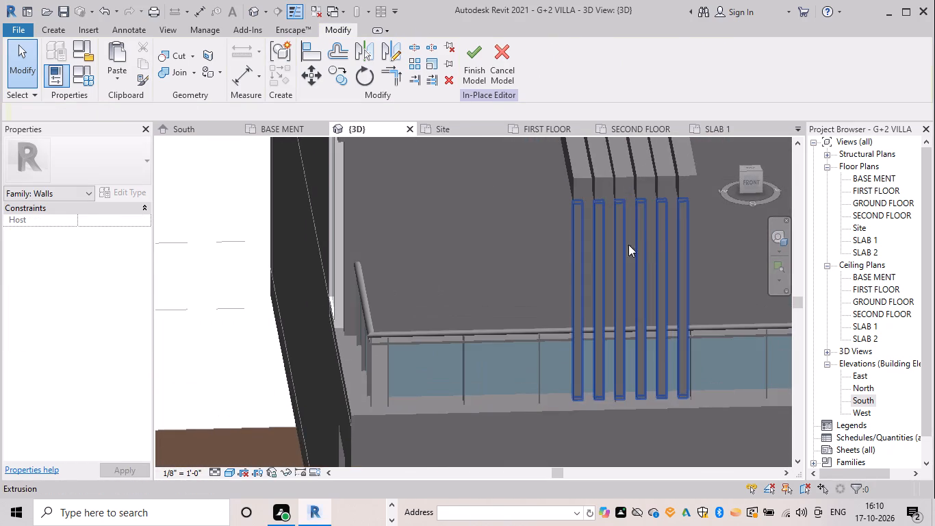
pyautogui.keyDown('shift'); pyautogui.moveTo(684, 206); pyautogui.dragTo(681, 169, button='middle'); pyautogui.keyUp('shift')
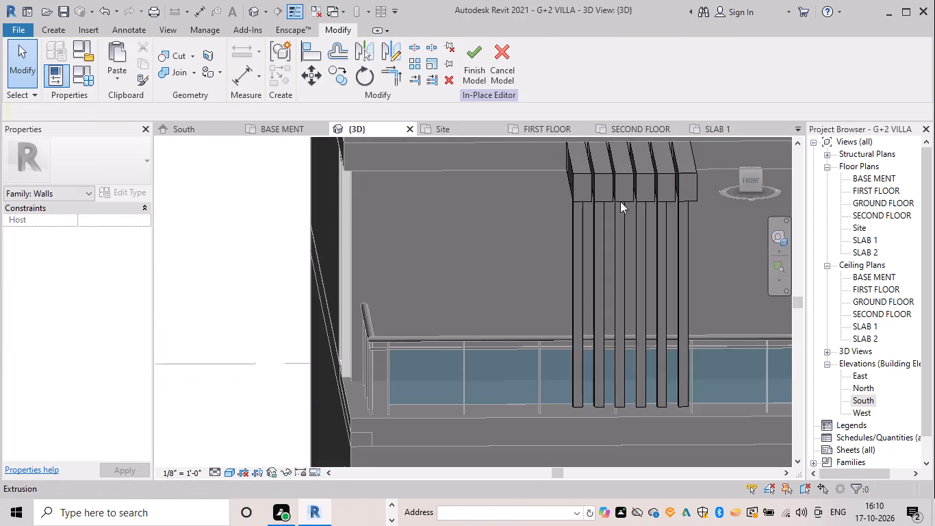
pyautogui.keyDown('shift'); pyautogui.moveTo(609, 189); pyautogui.dragTo(606, 175, button='middle'); pyautogui.keyUp('shift')
pyautogui.keyDown('shift'); pyautogui.scroll(1, 607, 176); pyautogui.keyUp('shift')
pyautogui.click(588, 190)
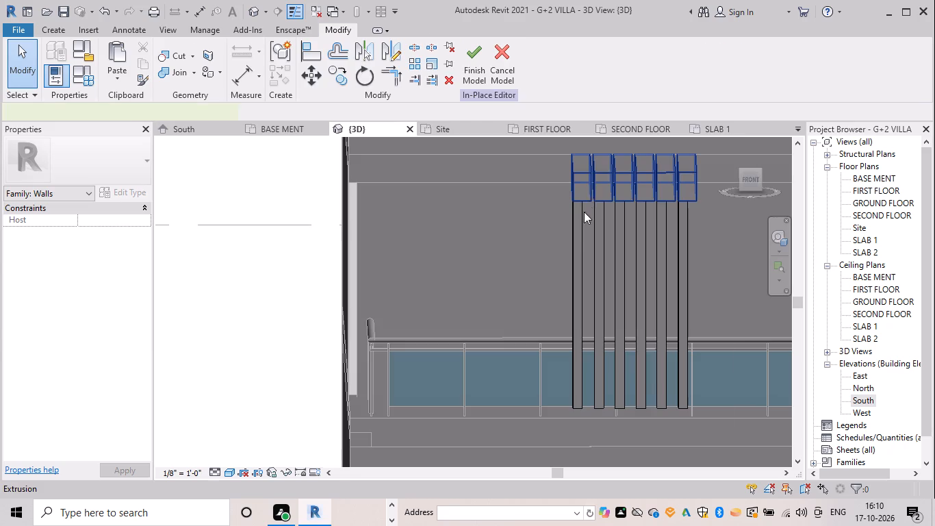
pyautogui.click(717, 62)
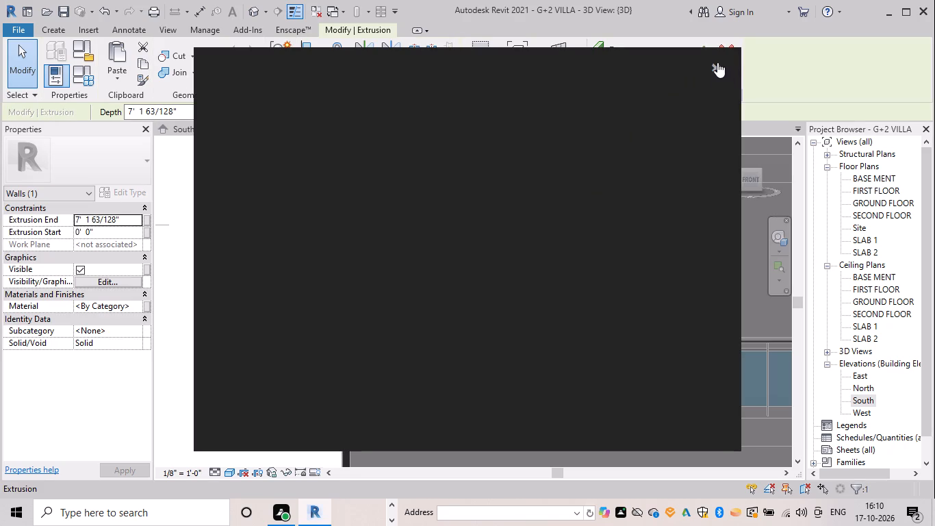
pyautogui.scroll(3, 594, 185)
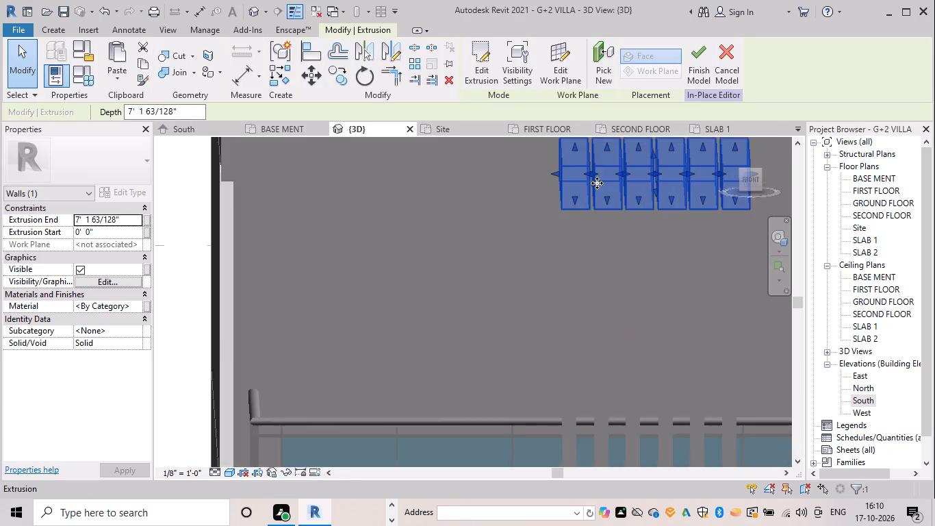
pyautogui.scroll(4, 597, 183)
pyautogui.moveTo(485, 71); pyautogui.dragTo(488, 77)
pyautogui.scroll(-3, 564, 228)
pyautogui.moveTo(561, 239); pyautogui.dragTo(567, 277, button='middle')
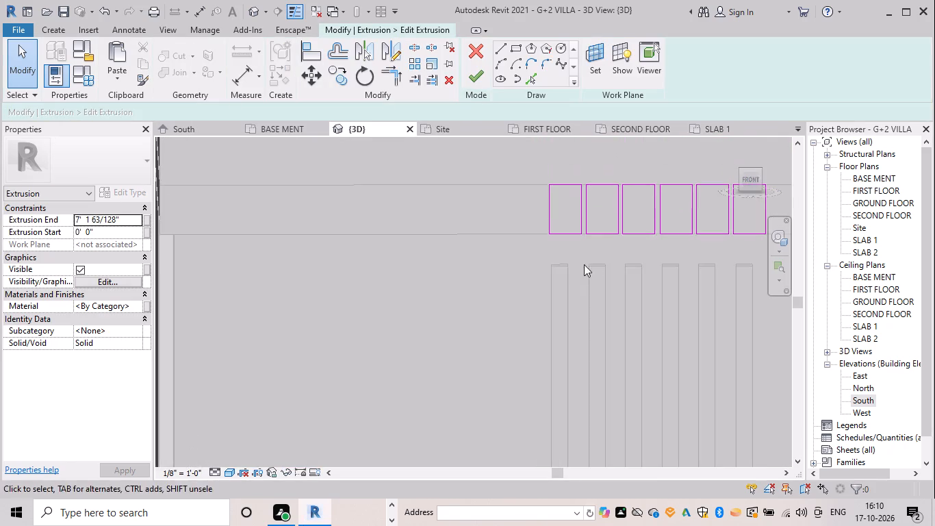
# Narrow the first three block rectangles to about 5" wide by moving each one's right-hand edge inward.
pyautogui.click(578, 215)
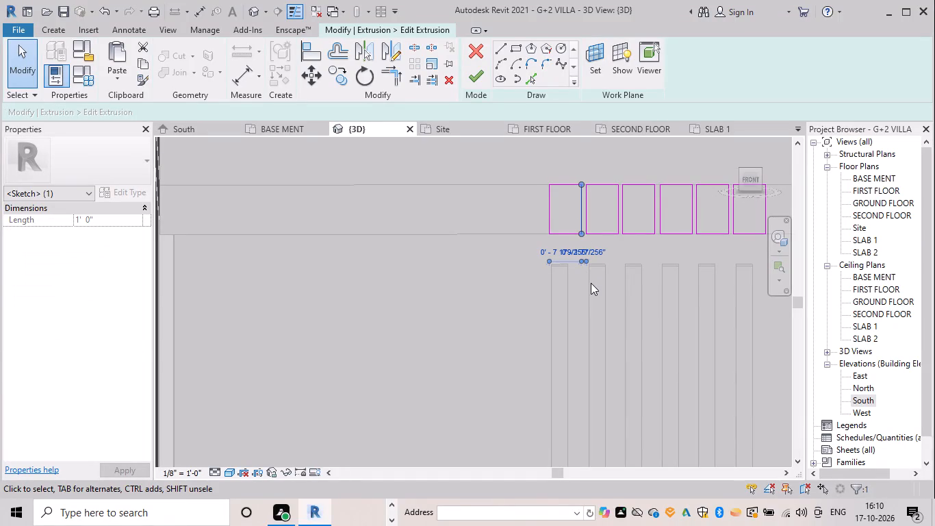
pyautogui.press('Left')
pyautogui.press('Left')
pyautogui.press('Left')
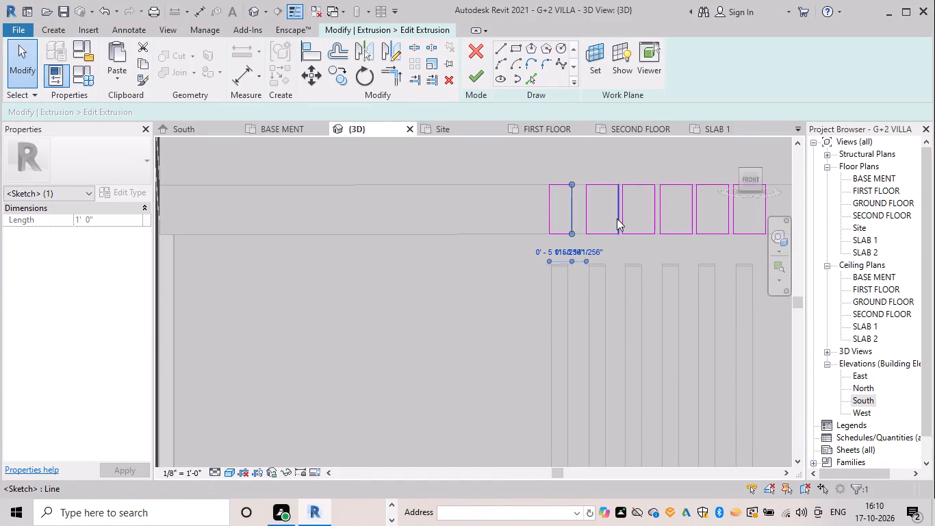
pyautogui.click(617, 218)
pyautogui.press('Left')
pyautogui.press('Left')
pyautogui.click(609, 229)
pyautogui.press('Left')
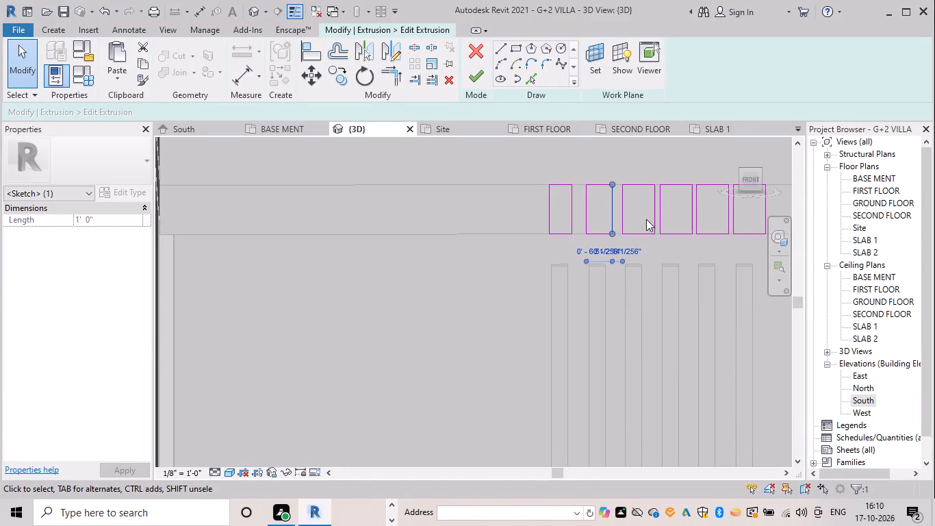
pyautogui.press('Left')
pyautogui.click(653, 220)
pyautogui.press('Left')
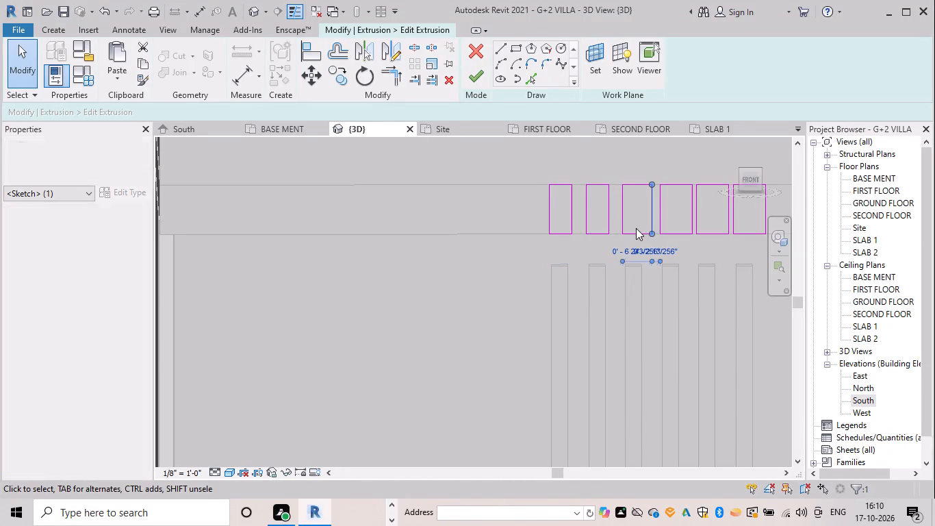
pyautogui.press('Left')
pyautogui.press('Left')
# Narrow the fourth block rectangle to about 6" wide by moving its right-hand edge inward.
pyautogui.doubleClick(693, 225)
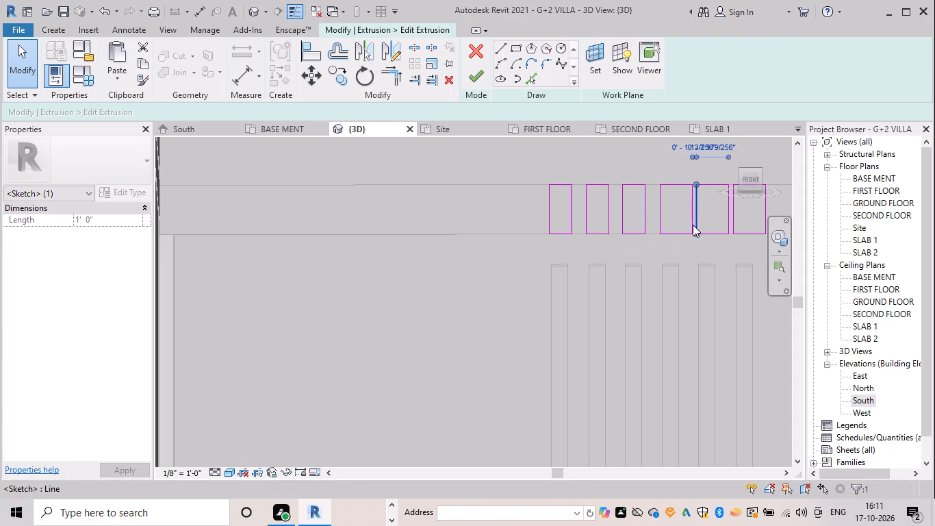
pyautogui.click(691, 213)
pyautogui.press('Left')
pyautogui.click(677, 218)
pyautogui.press('Left')
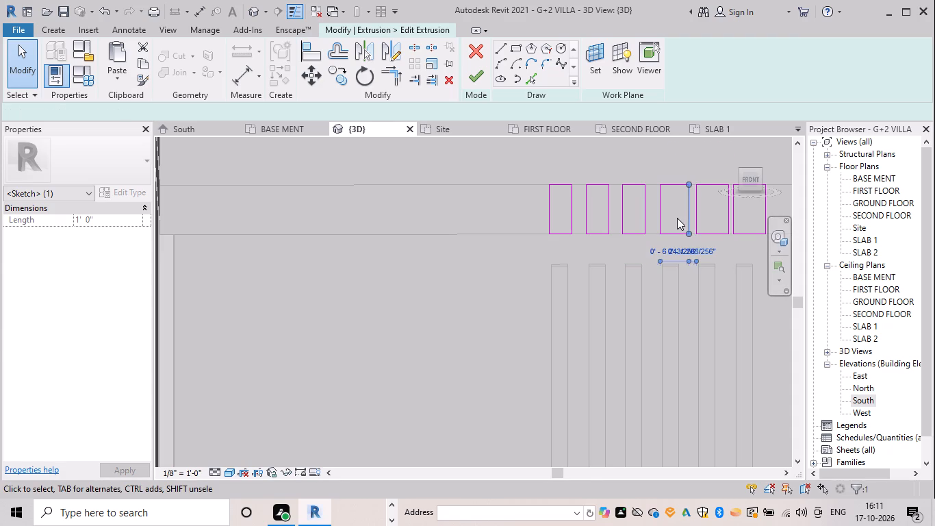
pyautogui.click(690, 225)
pyautogui.press('Left')
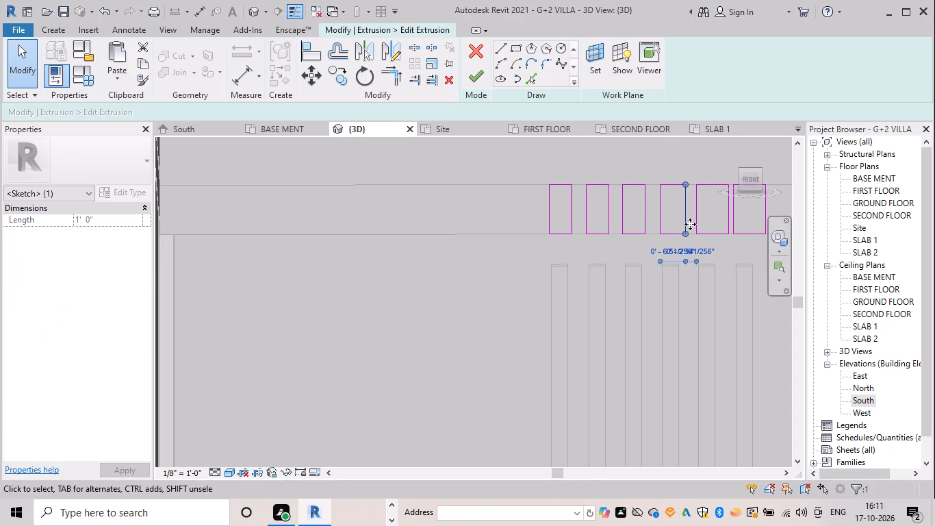
# Narrow the fifth and sixth block rectangles to about 5 1/2" by moving their right-hand edges inward, and finish the extrusion sketch.
pyautogui.click(728, 253)
pyautogui.click(727, 222)
pyautogui.press('Left')
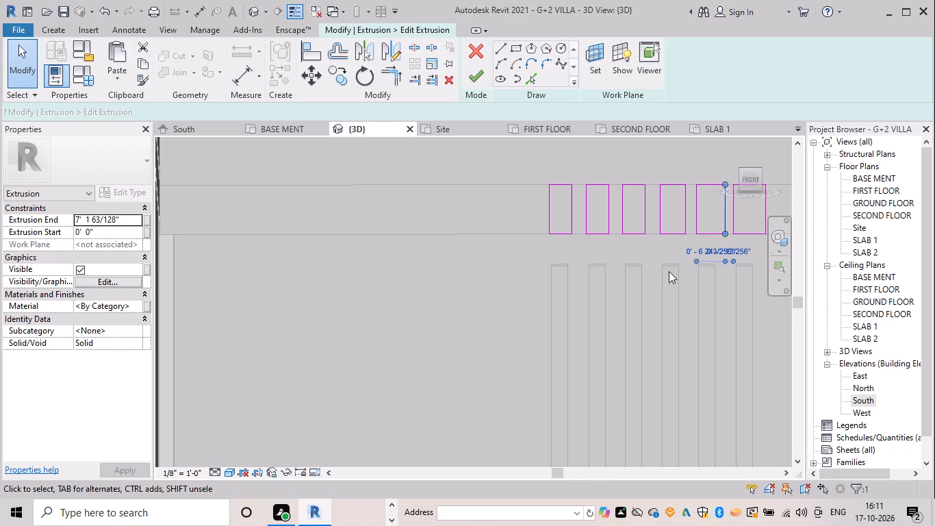
pyautogui.press('Left')
pyautogui.press('Left')
pyautogui.scroll(-1, 701, 274)
pyautogui.moveTo(701, 274); pyautogui.dragTo(577, 289, button='middle')
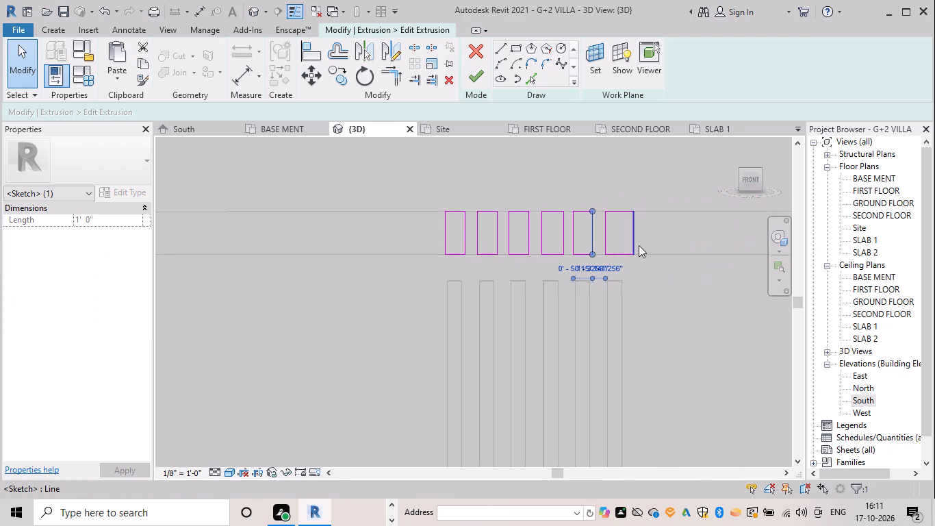
pyautogui.click(638, 243)
pyautogui.press('Left')
pyautogui.press('Left')
pyautogui.press('Left')
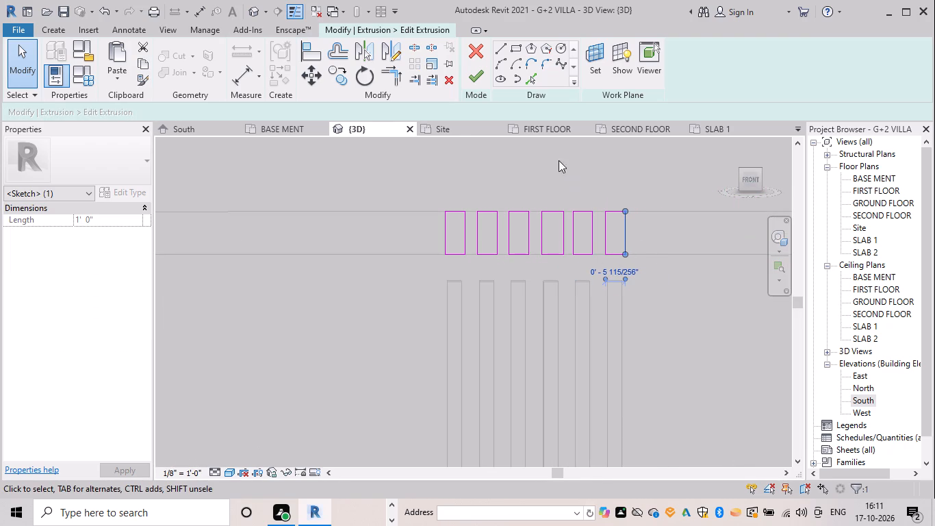
pyautogui.click(481, 78)
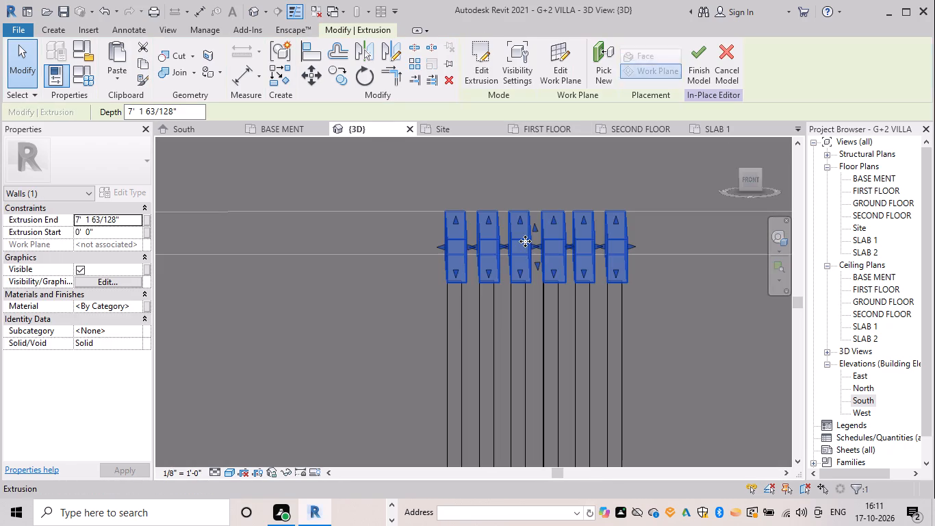
pyautogui.press('Escape')
# Examine the narrowed roof blocks against the vertical fins and balcony from several angles.
pyautogui.scroll(-2, 500, 344)
pyautogui.keyDown('shift'); pyautogui.moveTo(480, 342); pyautogui.dragTo(670, 340, button='middle'); pyautogui.keyUp('shift')
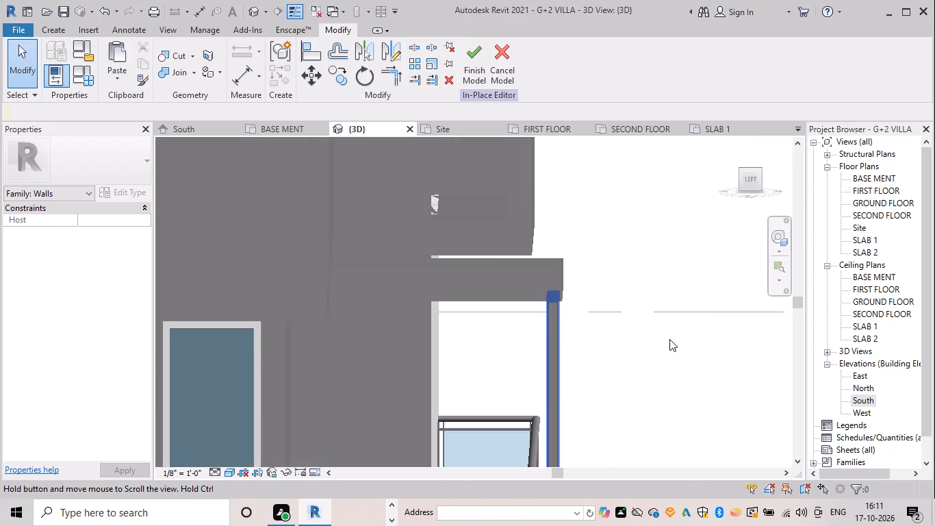
pyautogui.scroll(-4, 649, 339)
pyautogui.keyDown('shift'); pyautogui.moveTo(650, 342); pyautogui.dragTo(562, 349, button='middle'); pyautogui.keyUp('shift')
pyautogui.scroll(-2, 561, 368)
pyautogui.moveTo(554, 364); pyautogui.dragTo(523, 282, button='middle')
pyautogui.keyDown('shift'); pyautogui.moveTo(591, 301); pyautogui.dragTo(552, 290, button='middle'); pyautogui.keyUp('shift')
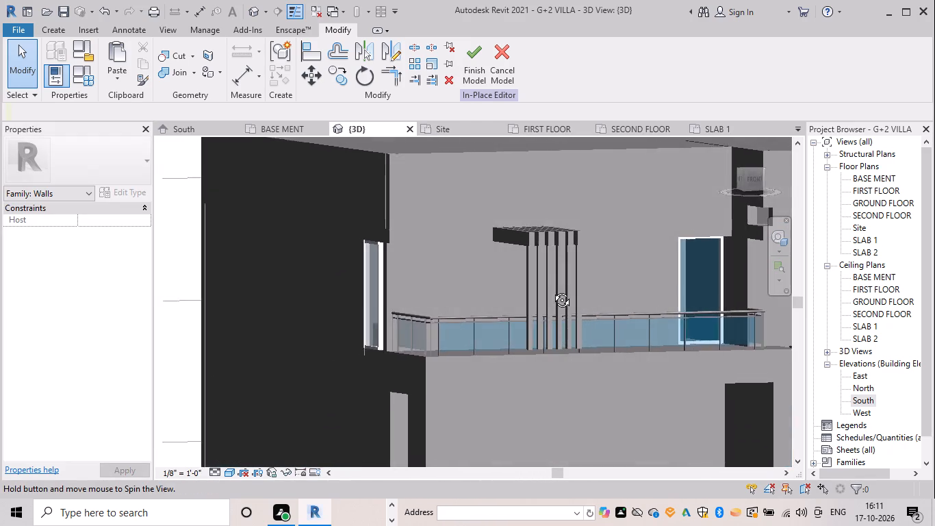
pyautogui.keyDown('shift'); pyautogui.moveTo(552, 290); pyautogui.dragTo(551, 287, button='middle'); pyautogui.keyUp('shift')
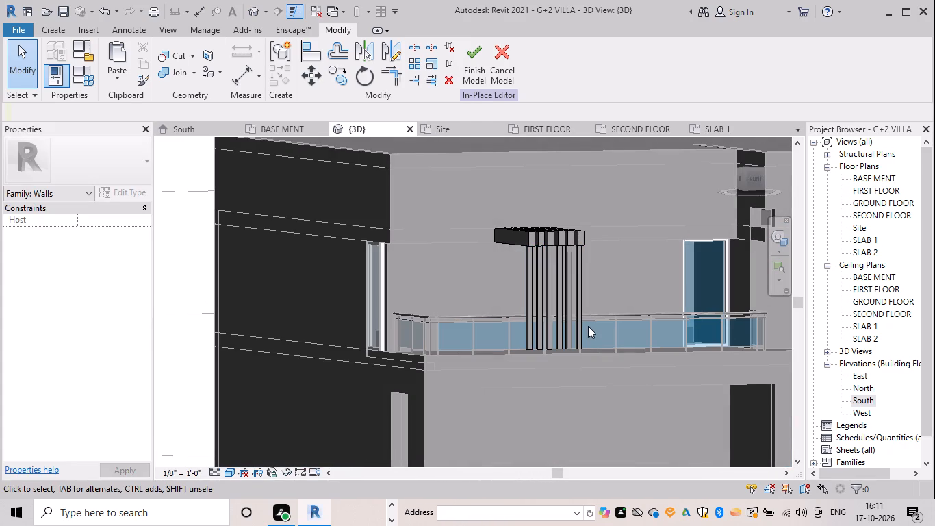
pyautogui.scroll(4, 523, 238)
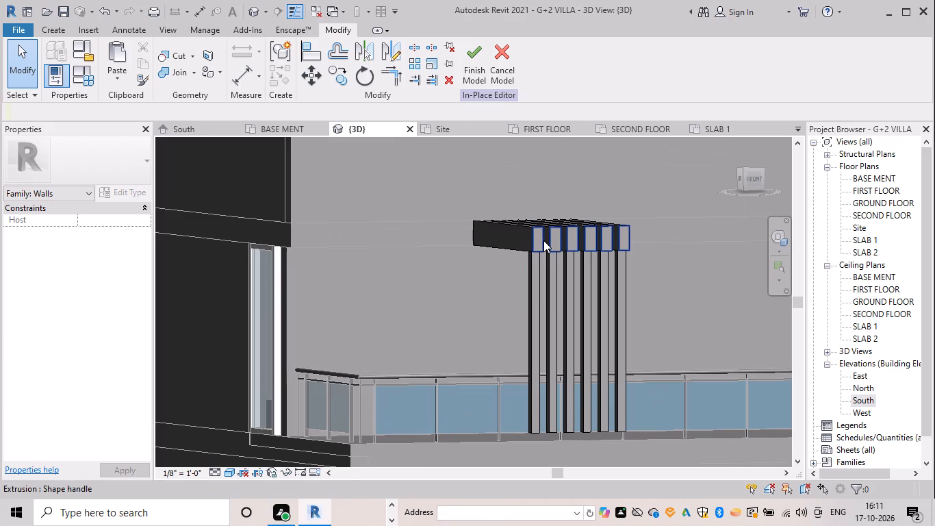
# Reopen the sketch of the six projecting roof blocks' extrusion for editing, facing the front.
pyautogui.click(539, 240)
pyautogui.click(482, 91)
pyautogui.click(482, 80)
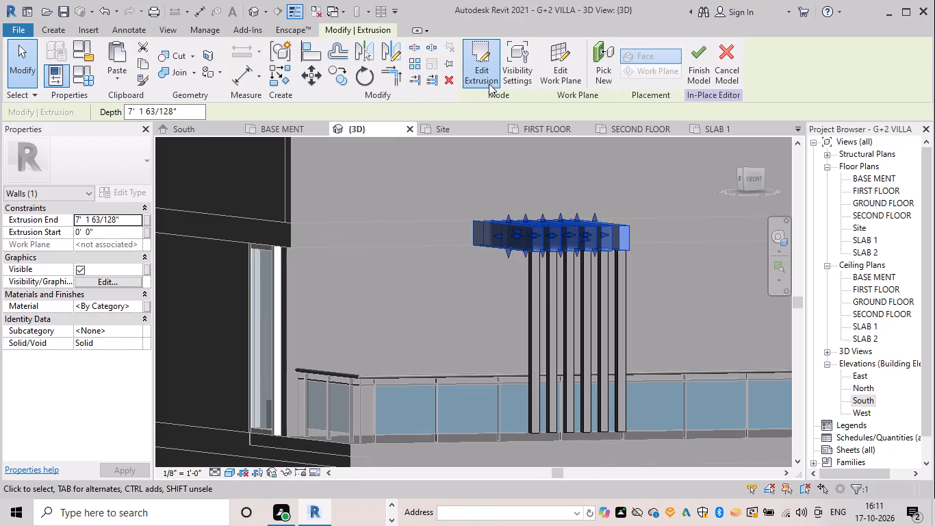
pyautogui.keyDown('shift'); pyautogui.moveTo(566, 240); pyautogui.dragTo(538, 246, button='middle'); pyautogui.keyUp('shift')
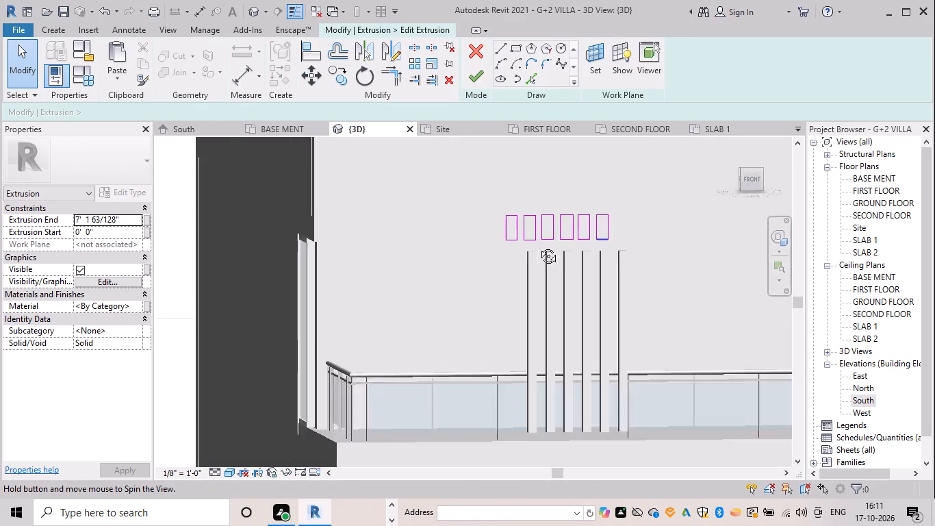
pyautogui.keyDown('shift'); pyautogui.moveTo(538, 246); pyautogui.dragTo(529, 246, button='middle'); pyautogui.keyUp('shift')
pyautogui.scroll(4, 537, 214)
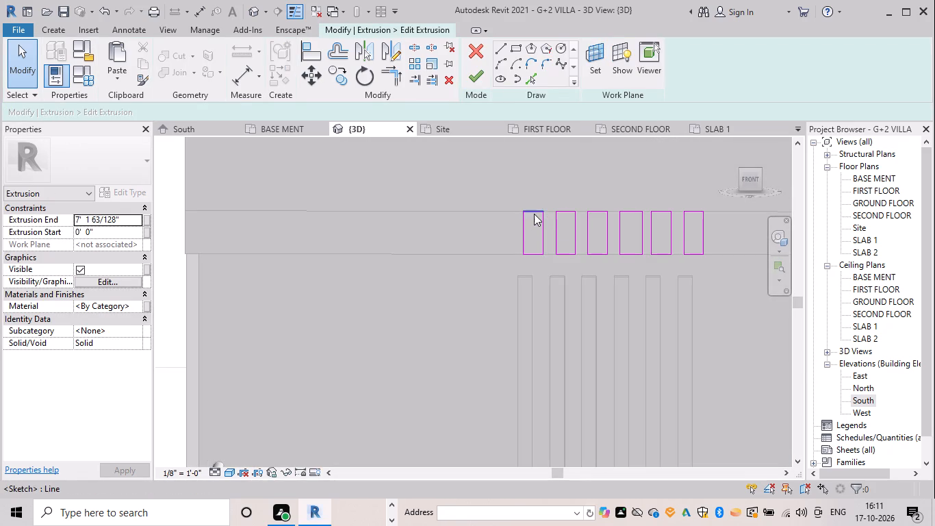
# Lower the top edge of the first block rectangle to a height of about 10 1/4".
pyautogui.click(534, 214)
pyautogui.press('Down')
pyautogui.moveTo(532, 292); pyautogui.dragTo(538, 279)
pyautogui.press('Down')
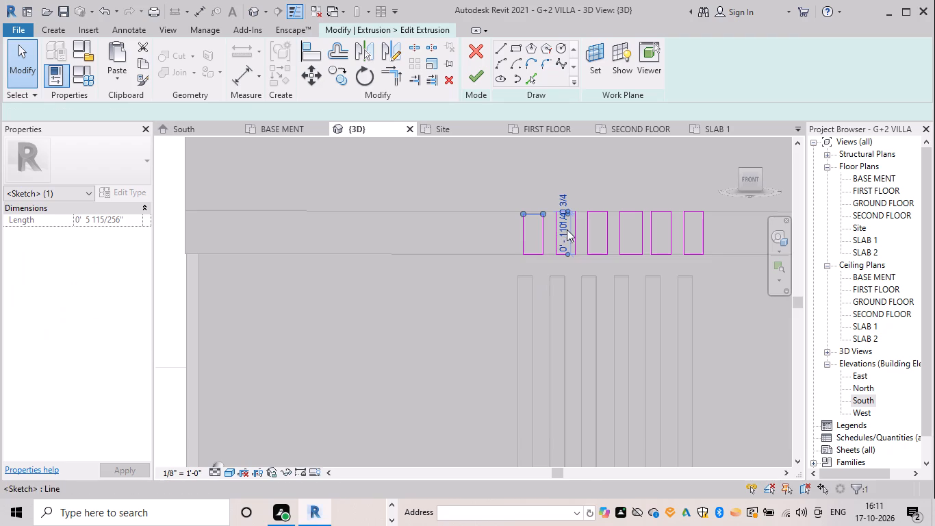
pyautogui.moveTo(567, 227); pyautogui.dragTo(741, 395)
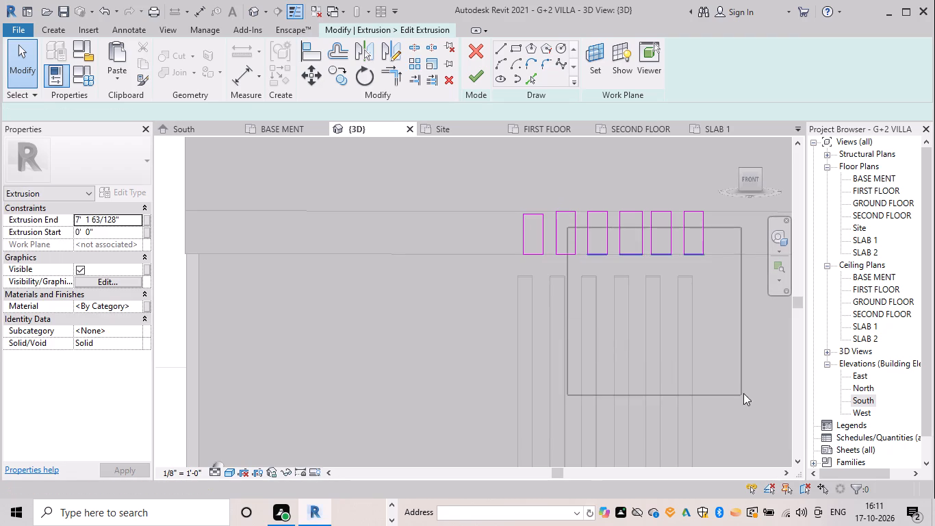
pyautogui.press('Escape')
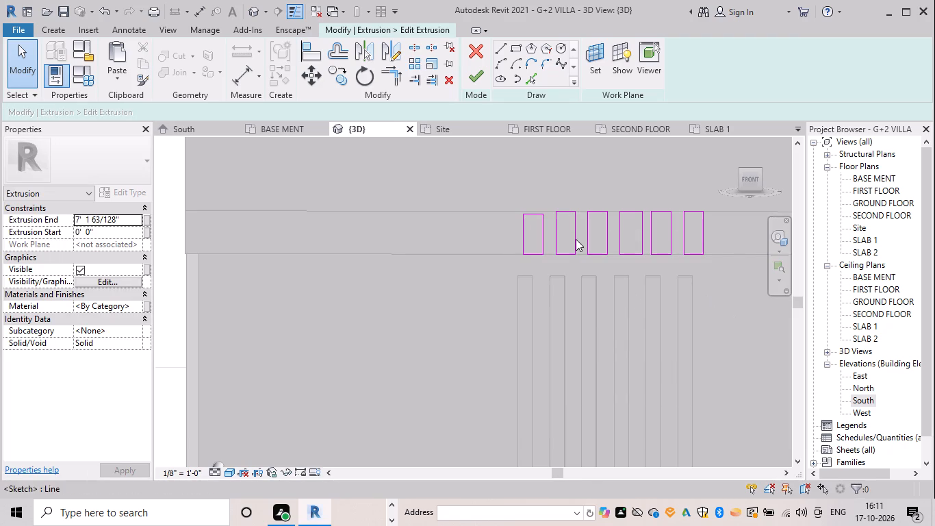
pyautogui.scroll(2, 561, 216)
pyautogui.click(528, 217)
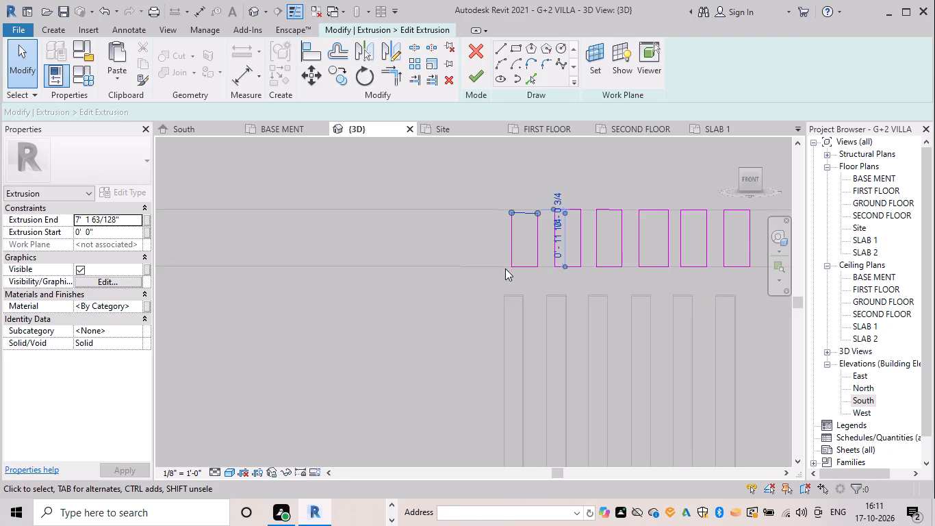
pyautogui.press('Down')
pyautogui.press('Down')
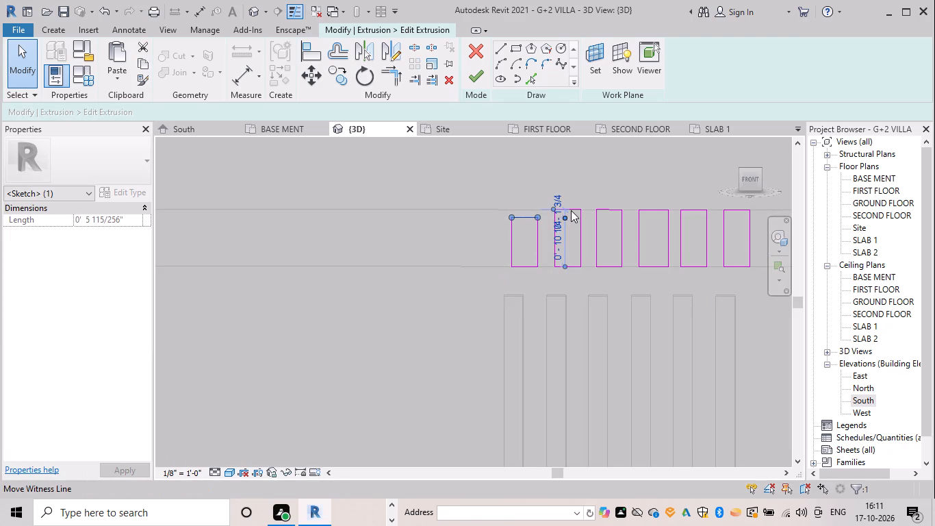
# Lower the top edges of the second and third block rectangles to a height of about 10 1/2".
pyautogui.click(572, 208)
pyautogui.press('Down')
pyautogui.press('Down')
pyautogui.press('Down')
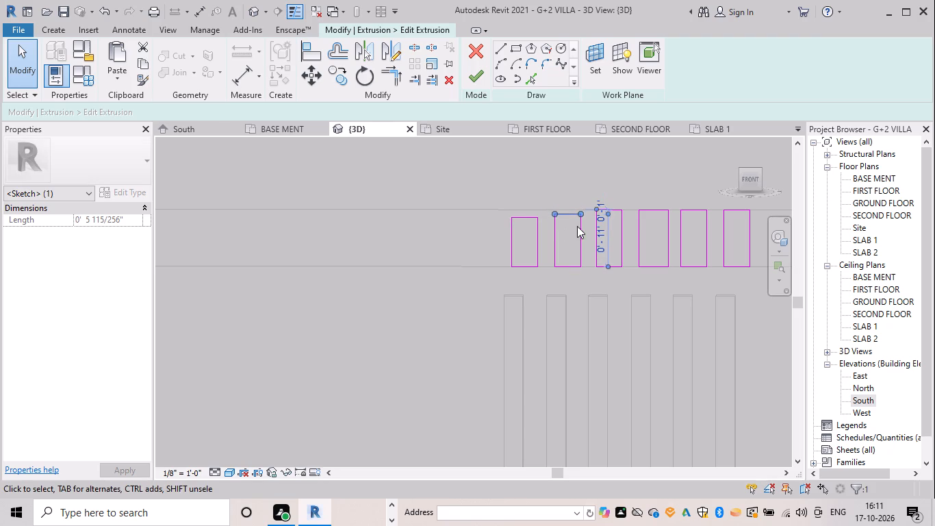
pyautogui.click(647, 179)
pyautogui.click(611, 207)
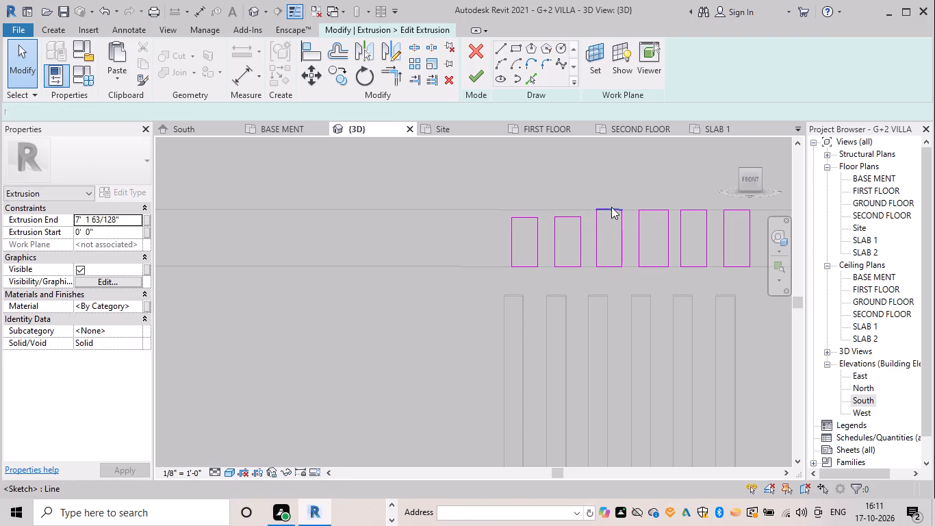
pyautogui.press('Down')
pyautogui.press('Down')
pyautogui.press('Down')
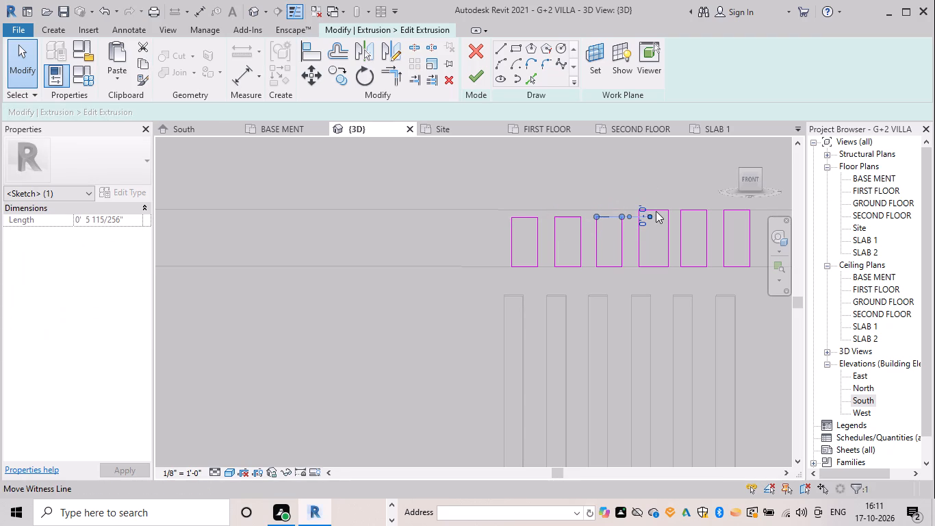
# Lower the top edges of the fourth and fifth block rectangles to about 10 1/2" high, dismissing the notification window.
pyautogui.click(671, 179)
pyautogui.click(658, 209)
pyautogui.press('Down')
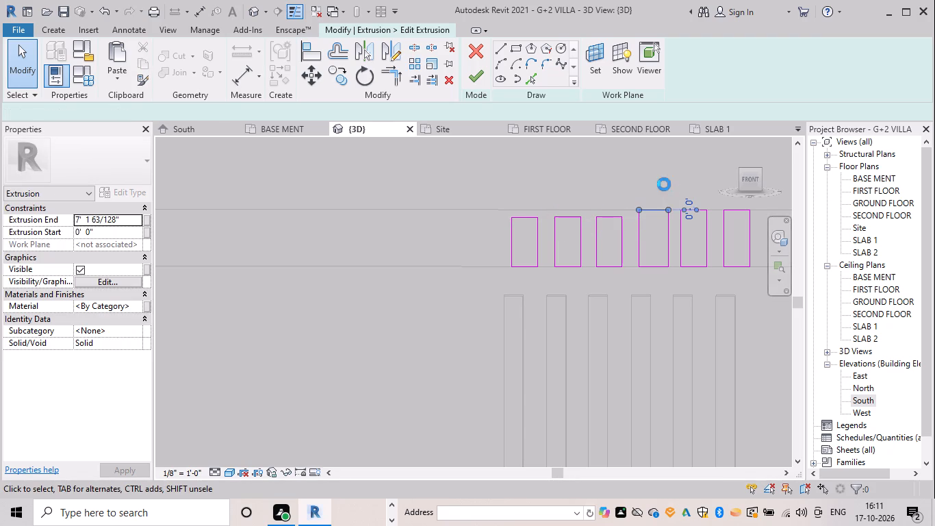
pyautogui.press('Down')
pyautogui.press('Down')
pyautogui.click(700, 177)
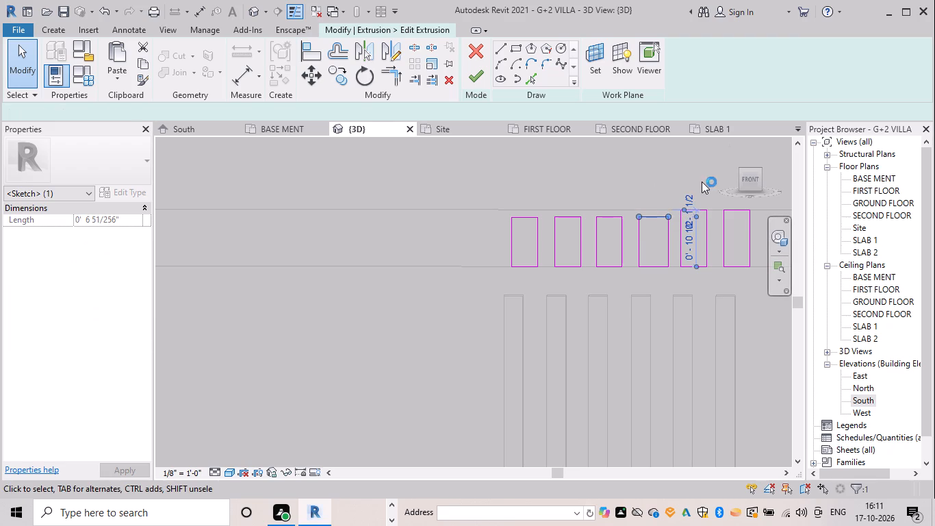
pyautogui.click(694, 210)
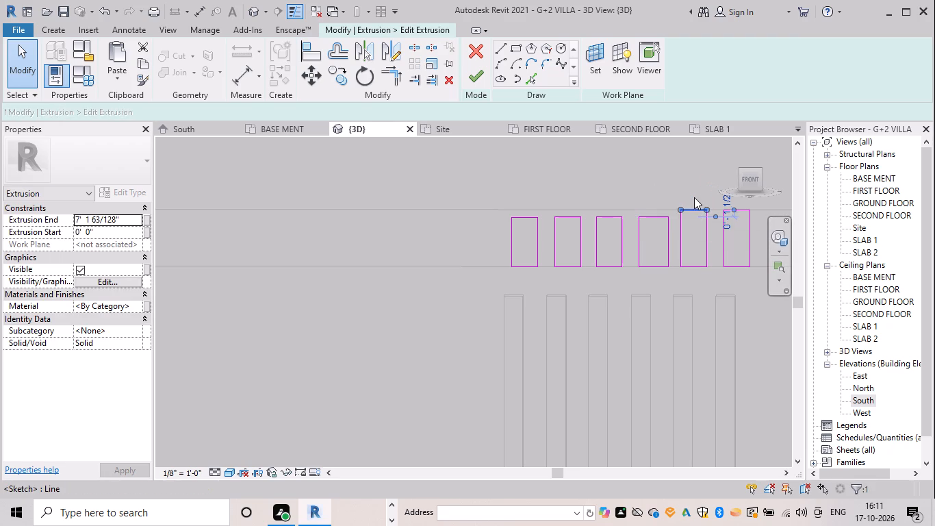
pyautogui.press('Down')
pyautogui.press('Down')
pyautogui.press('Down')
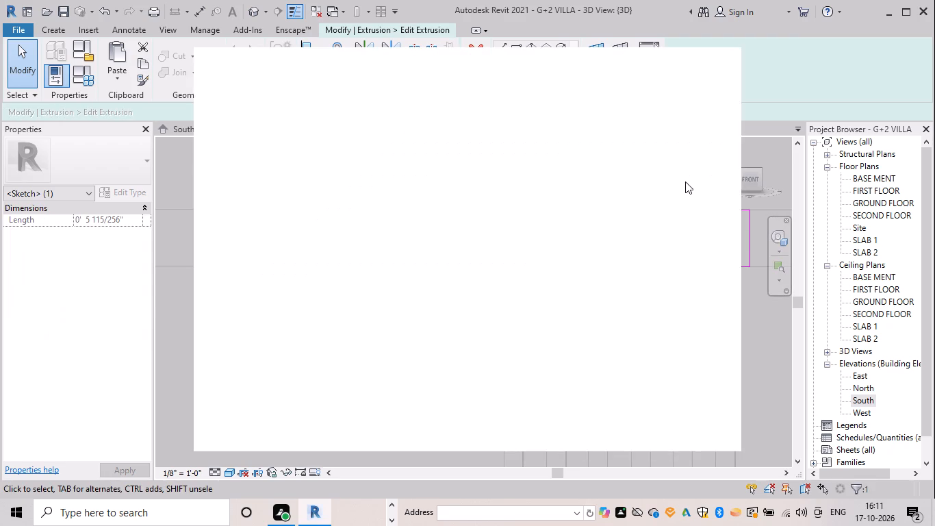
pyautogui.click(767, 148)
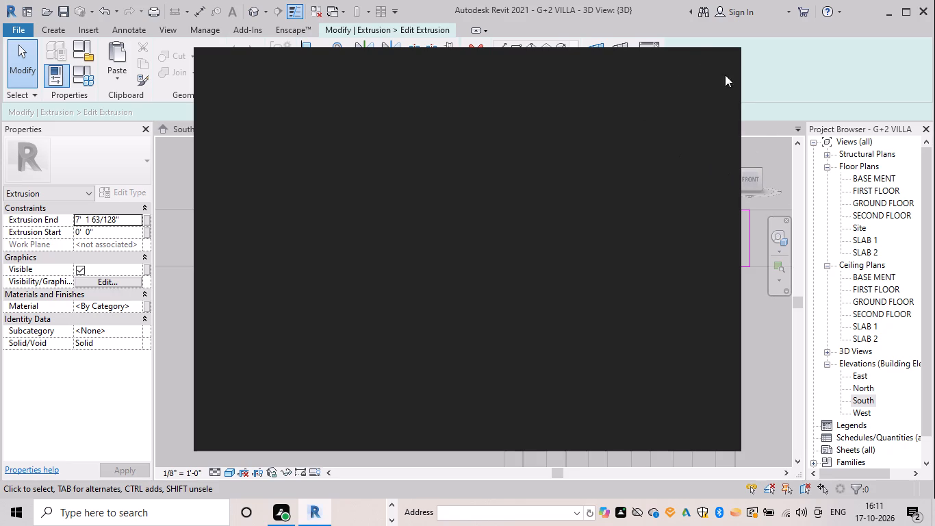
pyautogui.click(716, 58)
# Lower the sixth block rectangle's top edge level with the fifth's, about 10 1/2" high, and finish the extrusion sketch.
pyautogui.moveTo(693, 228); pyautogui.dragTo(654, 228, button='middle')
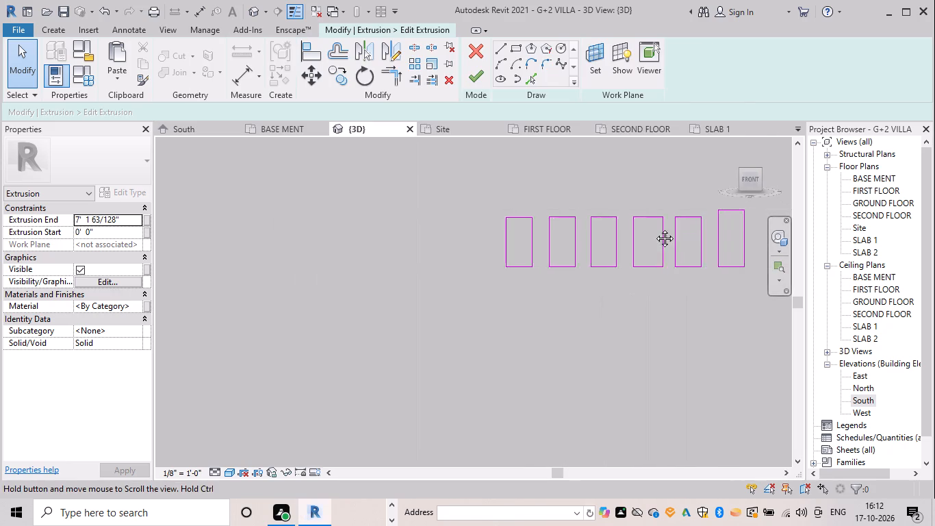
pyautogui.moveTo(654, 228); pyautogui.dragTo(615, 233, button='middle')
pyautogui.click(654, 216)
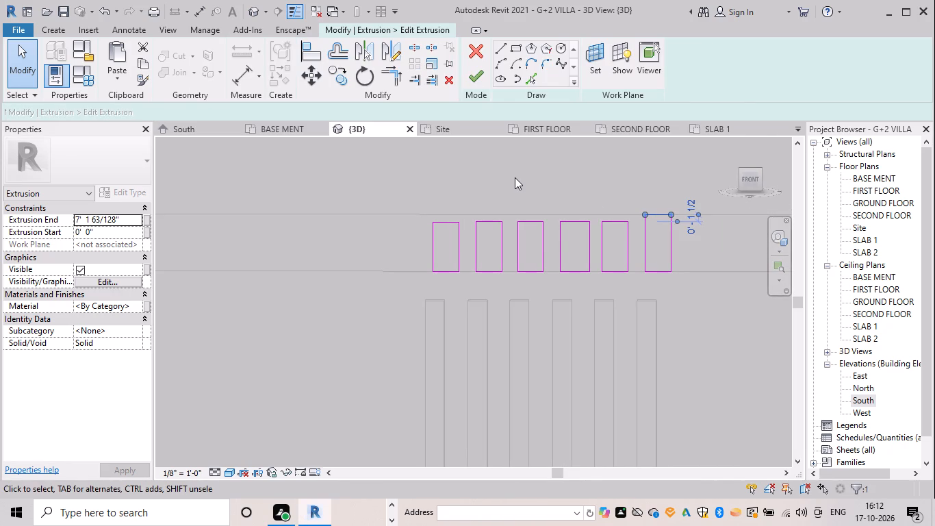
pyautogui.press('Down')
pyautogui.press('Down')
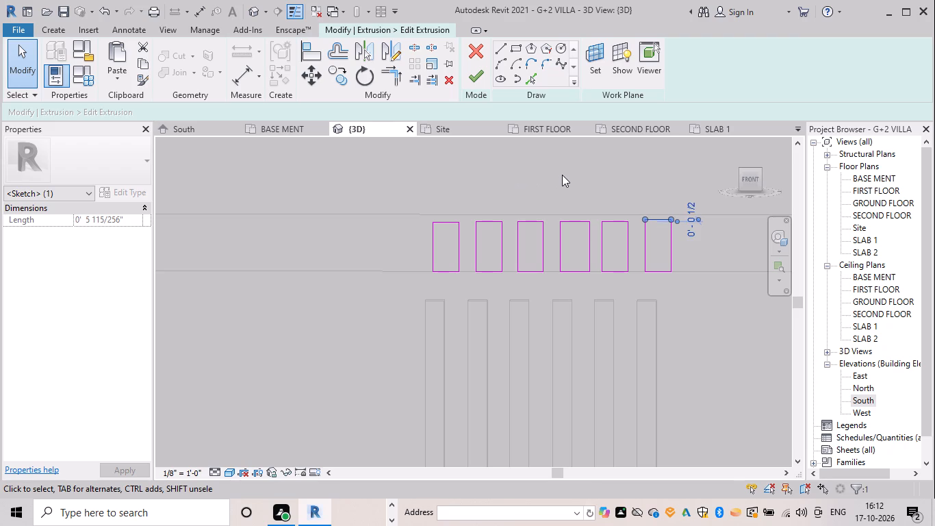
pyautogui.press('Down')
pyautogui.click(474, 80)
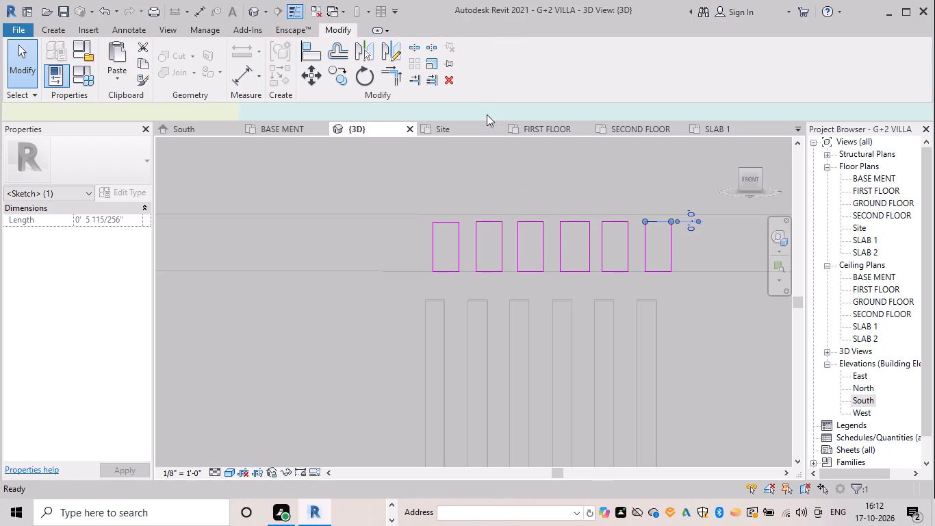
pyautogui.scroll(-4, 478, 222)
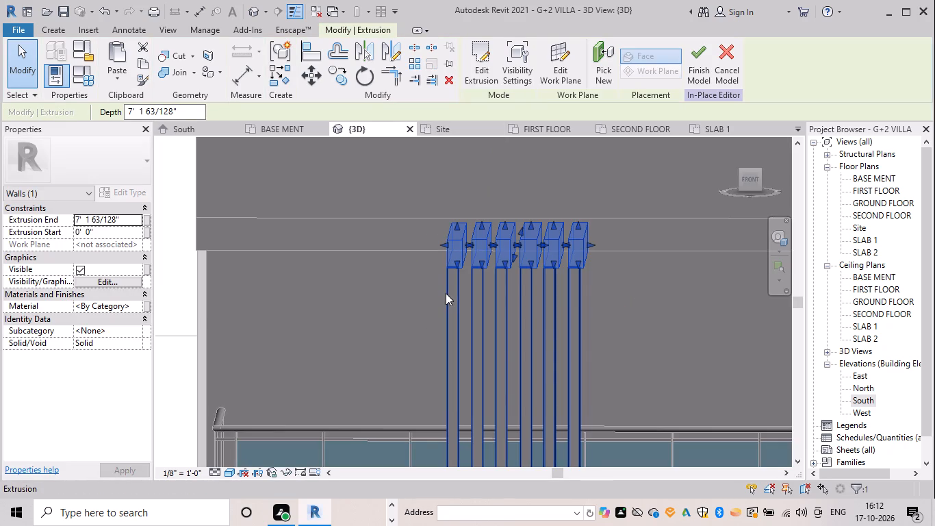
pyautogui.keyDown('shift'); pyautogui.moveTo(439, 281); pyautogui.dragTo(585, 275, button='middle'); pyautogui.keyUp('shift')
pyautogui.press('Escape')
pyautogui.scroll(-4, 592, 277)
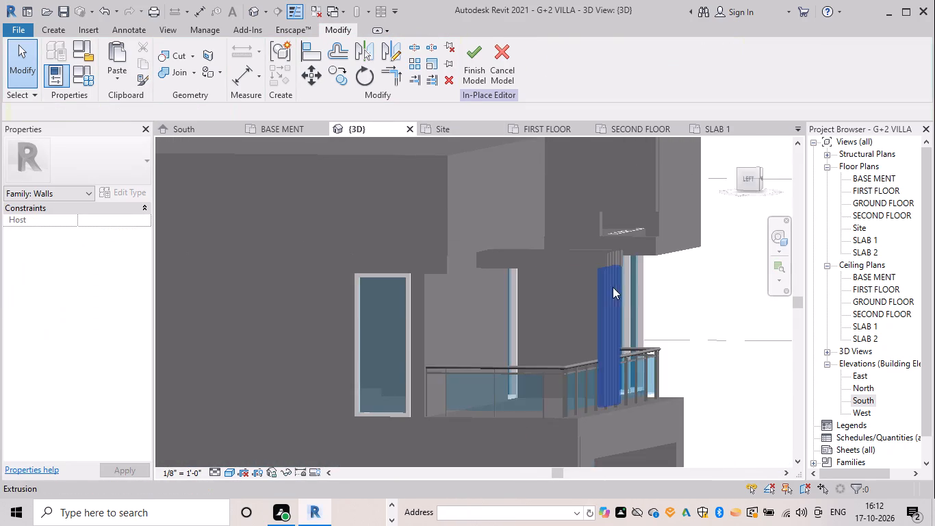
pyautogui.keyDown('shift'); pyautogui.moveTo(622, 301); pyautogui.dragTo(588, 286, button='middle'); pyautogui.keyUp('shift')
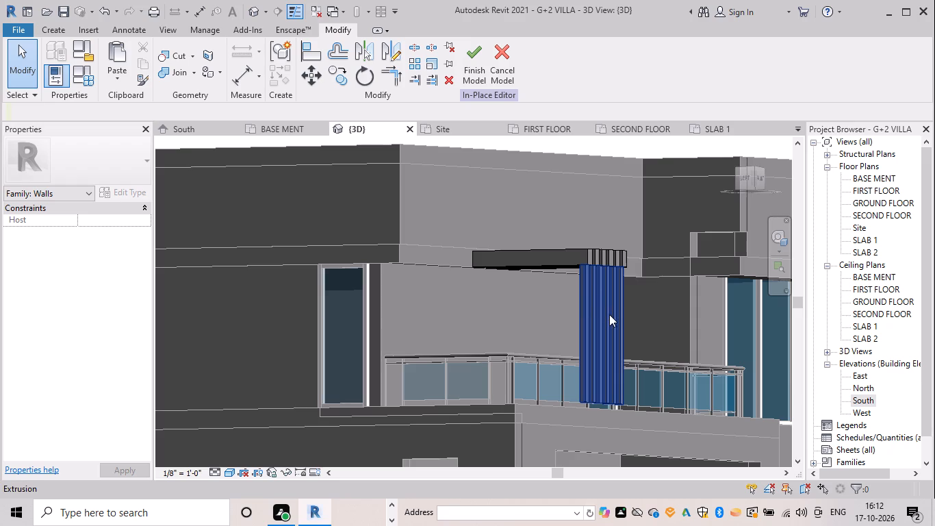
# Stretch the lower end of the vertical fin extrusion down past the balcony floor to the base of the railing posts.
pyautogui.press('Escape')
pyautogui.keyDown('shift'); pyautogui.moveTo(654, 377); pyautogui.dragTo(637, 391, button='middle'); pyautogui.keyUp('shift')
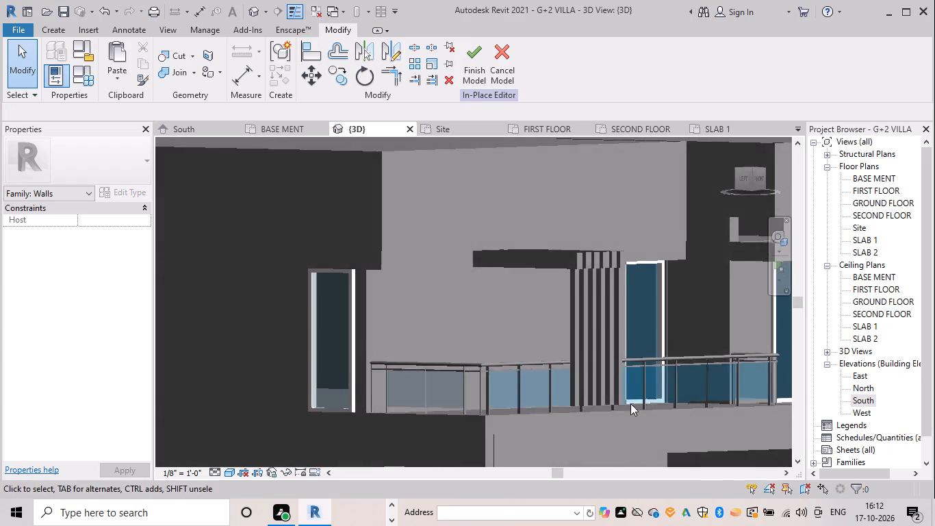
pyautogui.click(612, 403)
pyautogui.keyDown('shift'); pyautogui.moveTo(654, 408); pyautogui.dragTo(676, 405, button='middle'); pyautogui.keyUp('shift')
pyautogui.moveTo(591, 412); pyautogui.dragTo(594, 420)
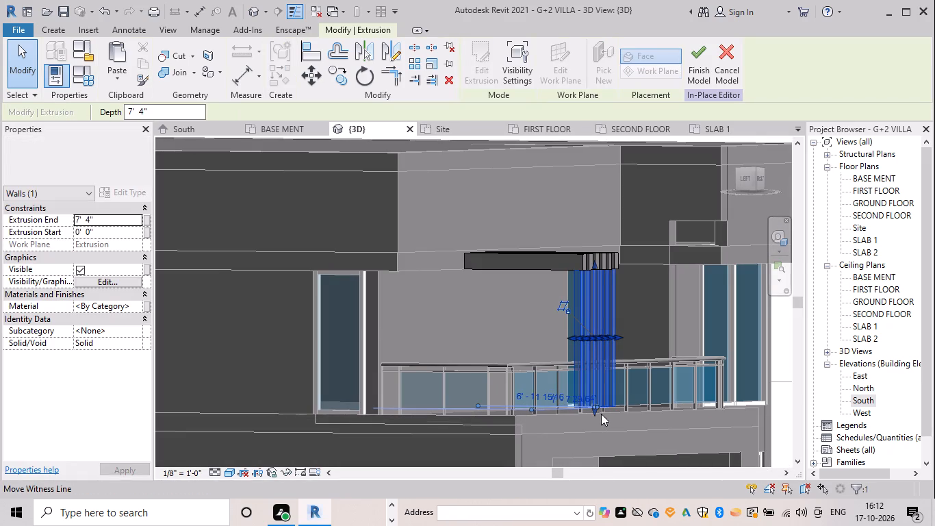
pyautogui.scroll(10, 600, 412)
pyautogui.moveTo(582, 392); pyautogui.dragTo(583, 410)
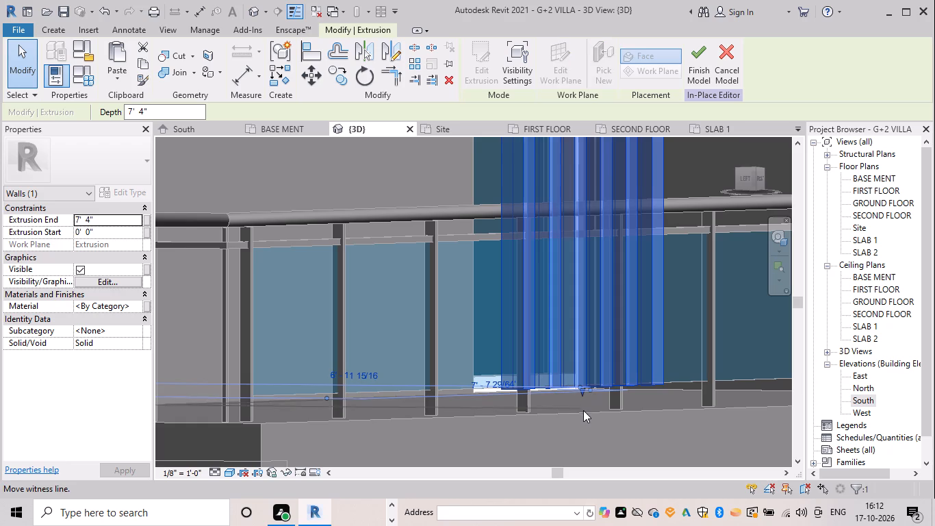
pyautogui.moveTo(583, 410); pyautogui.dragTo(582, 410)
pyautogui.scroll(13, 587, 394)
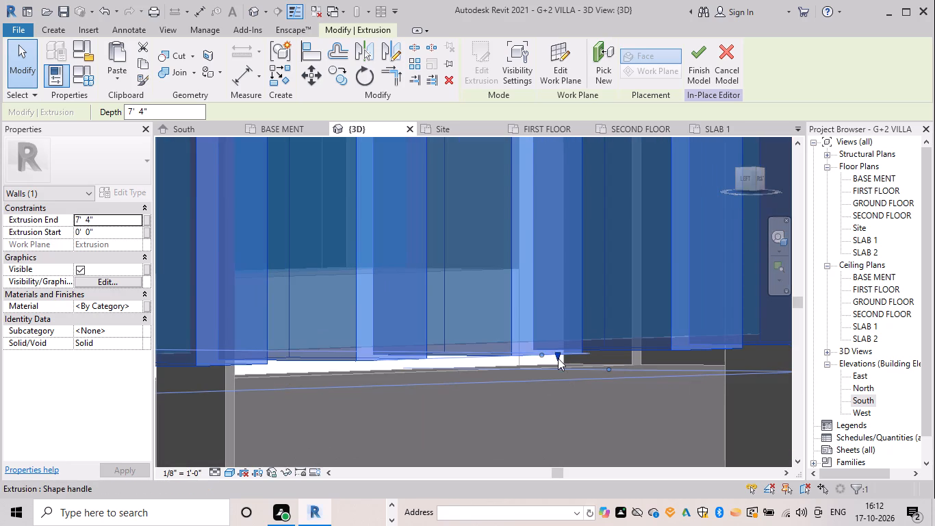
pyautogui.moveTo(556, 356); pyautogui.dragTo(556, 429)
pyautogui.scroll(-4, 564, 430)
pyautogui.moveTo(564, 430); pyautogui.dragTo(547, 290, button='middle')
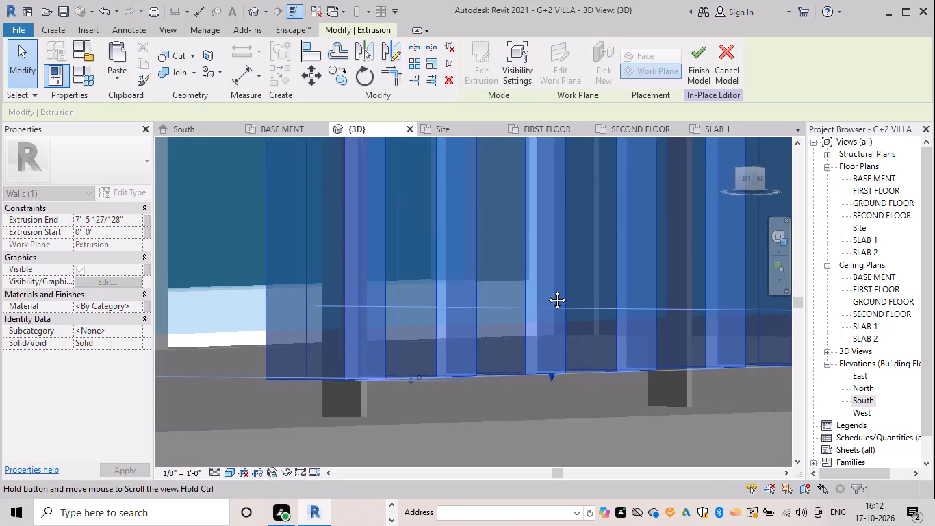
pyautogui.moveTo(547, 290); pyautogui.dragTo(547, 279, button='middle')
pyautogui.moveTo(543, 284); pyautogui.dragTo(551, 326)
pyautogui.press('Escape')
pyautogui.scroll(-14, 546, 357)
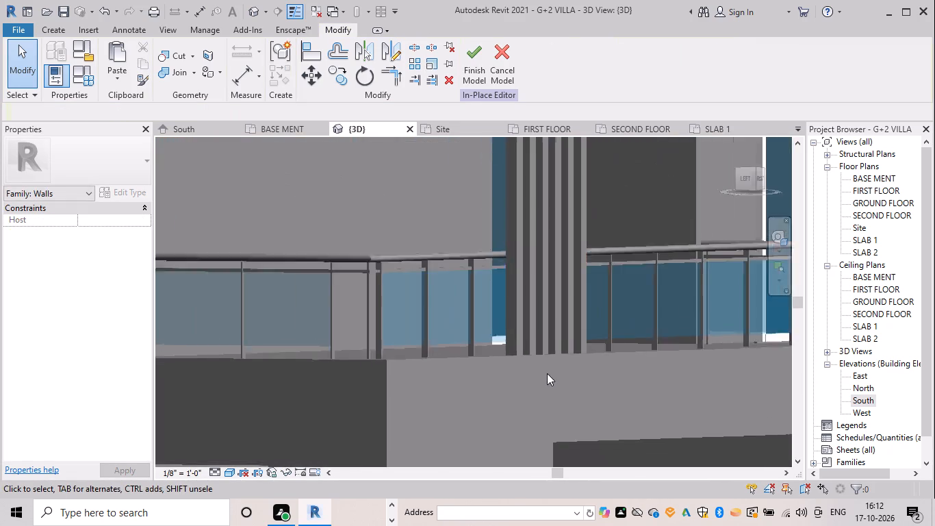
pyautogui.scroll(-8, 547, 373)
# Move the roof blocks and fins together 3' 0" along the facade toward the side-window corner, and finish the in-place model.
pyautogui.keyDown('shift'); pyautogui.moveTo(585, 377); pyautogui.dragTo(502, 390, button='middle'); pyautogui.keyUp('shift')
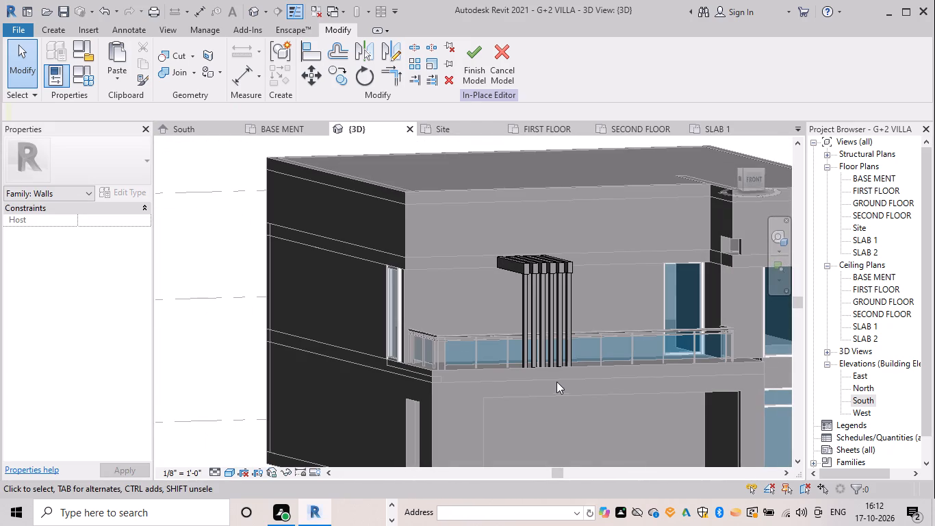
pyautogui.moveTo(629, 297); pyautogui.dragTo(522, 260)
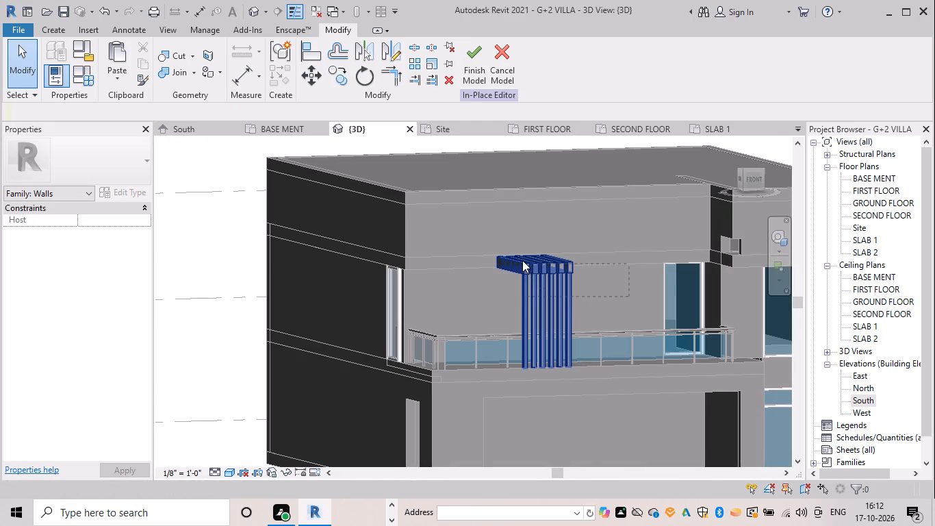
pyautogui.moveTo(522, 260); pyautogui.dragTo(514, 247)
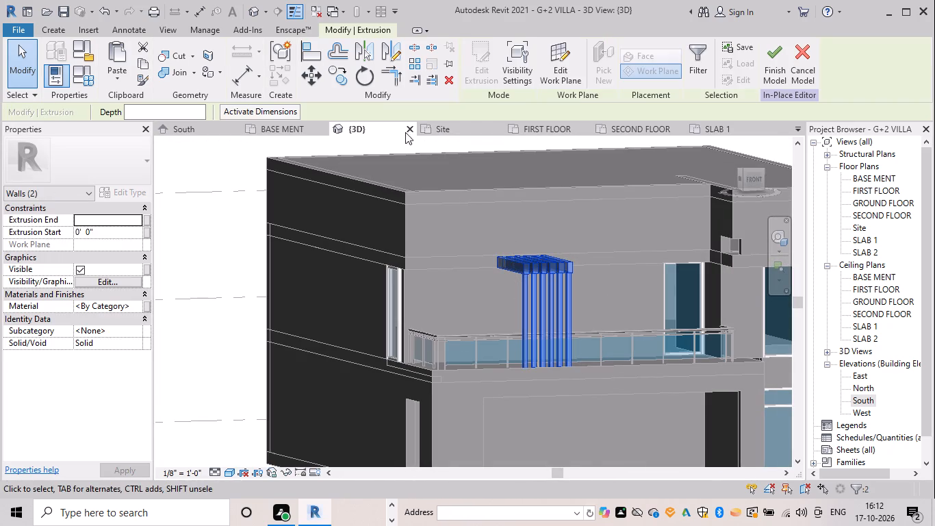
pyautogui.click(318, 77)
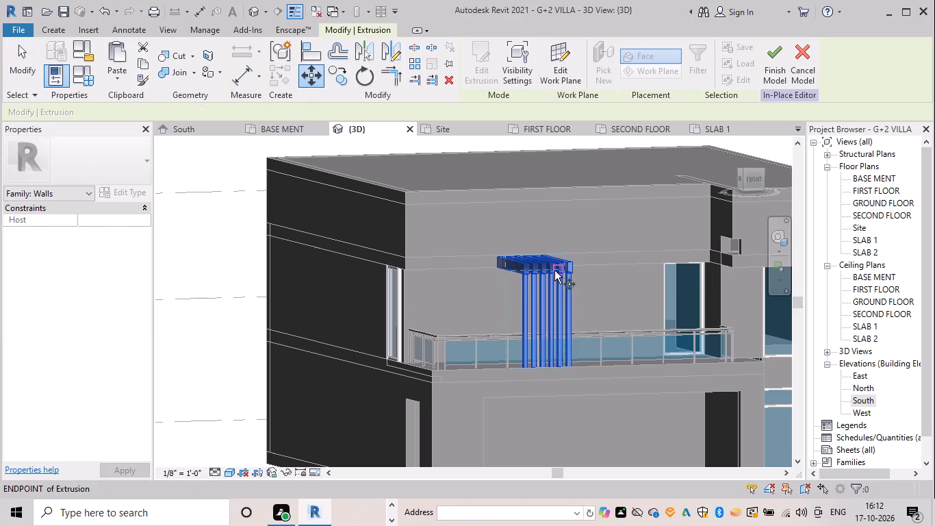
pyautogui.click(554, 271)
pyautogui.click(522, 272)
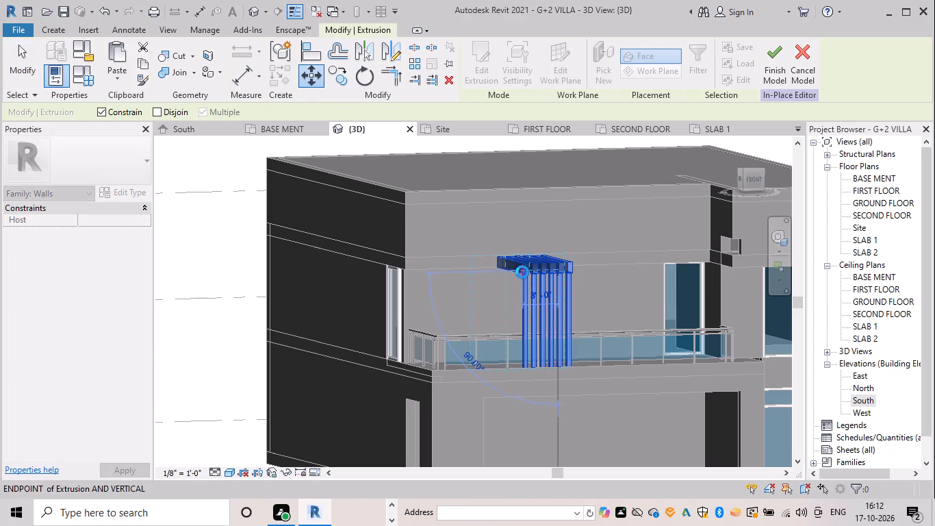
pyautogui.press('Escape')
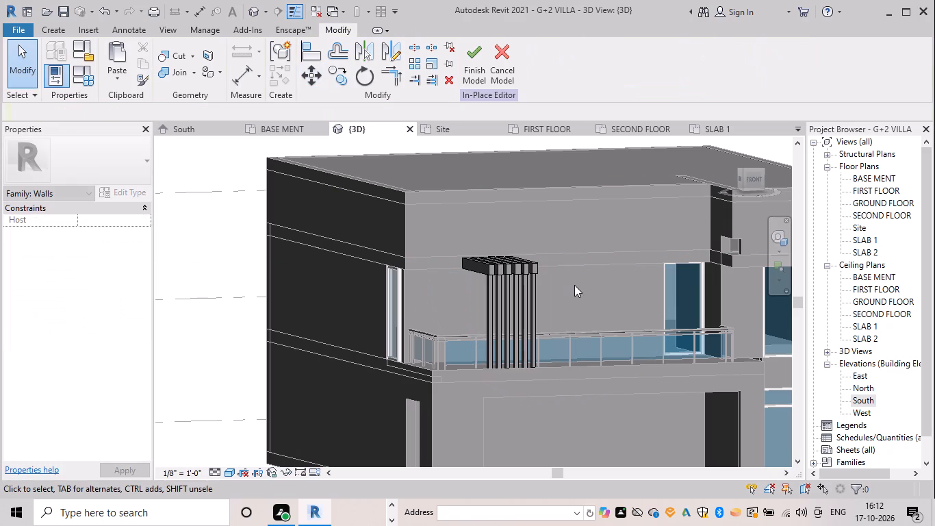
pyautogui.click(478, 64)
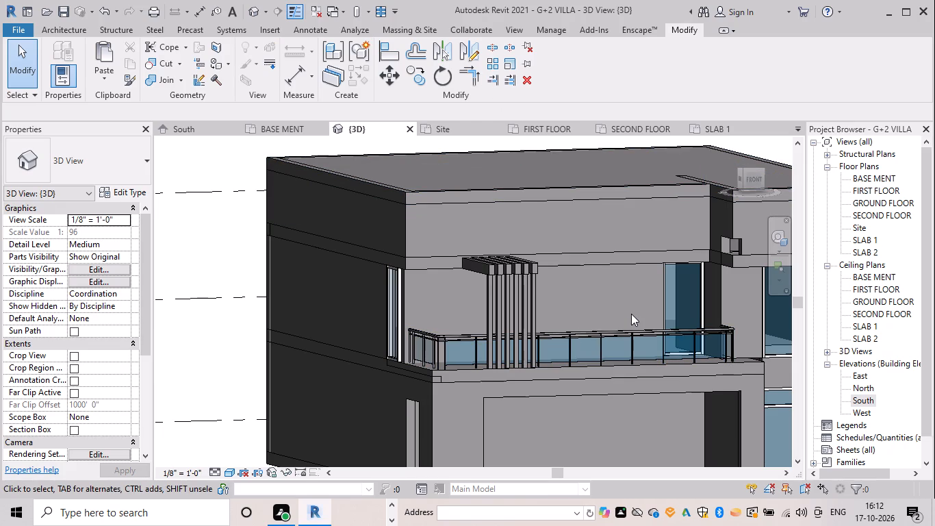
# Edit the profile of the upper wall at the projecting bay's side, lowering the notch's horizontal edge to within the roof slab thickness.
pyautogui.keyDown('shift'); pyautogui.moveTo(627, 290); pyautogui.dragTo(589, 278, button='middle'); pyautogui.keyUp('shift')
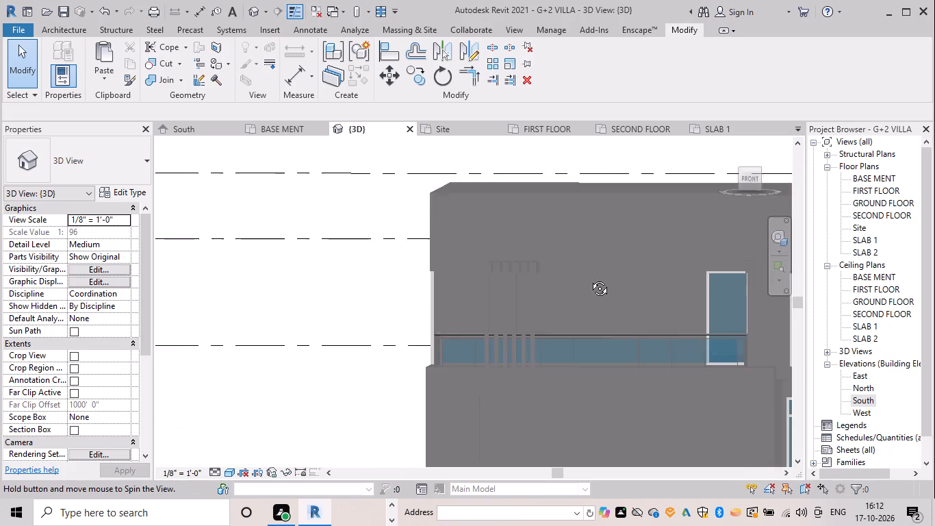
pyautogui.keyDown('shift'); pyautogui.moveTo(589, 278); pyautogui.dragTo(614, 322, button='middle'); pyautogui.keyUp('shift')
pyautogui.scroll(-3, 618, 328)
pyautogui.moveTo(602, 323); pyautogui.dragTo(415, 249, button='middle')
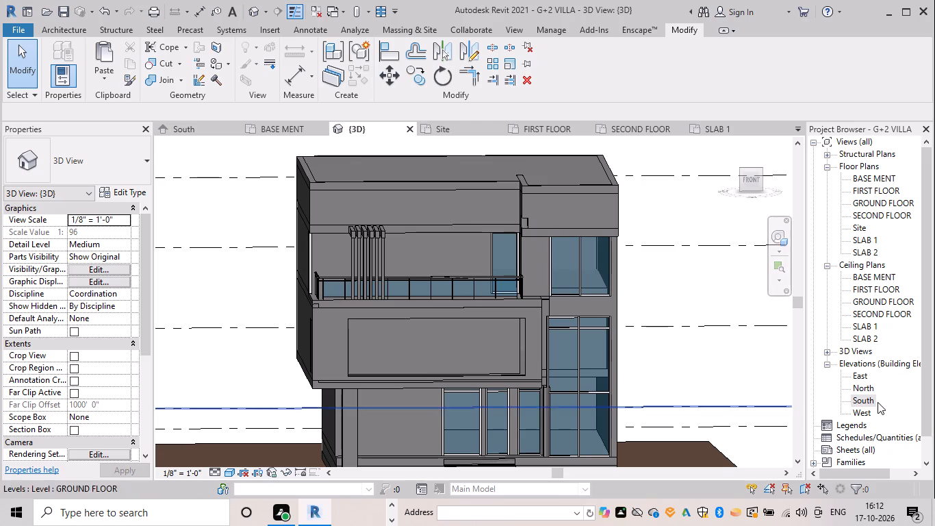
pyautogui.keyDown('shift'); pyautogui.moveTo(516, 266); pyautogui.dragTo(591, 184, button='middle'); pyautogui.keyUp('shift')
pyautogui.scroll(4, 496, 292)
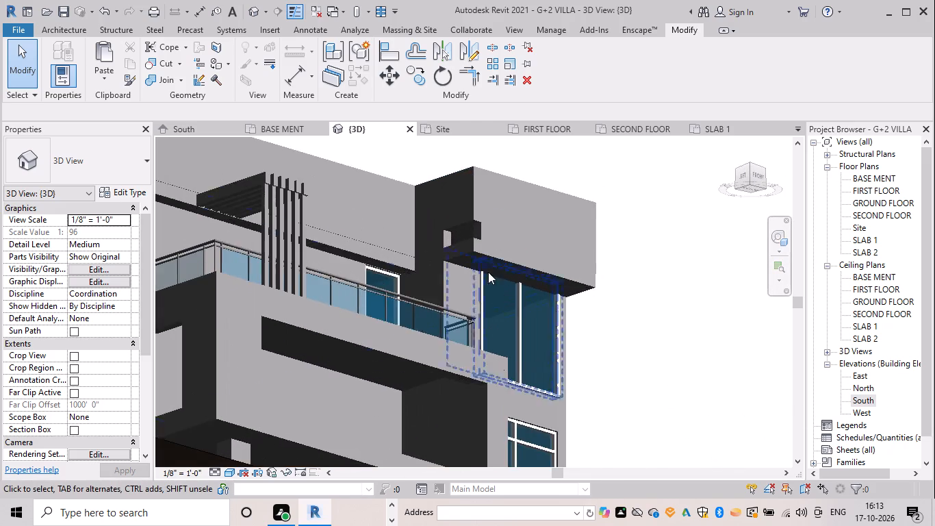
pyautogui.scroll(1, 478, 238)
pyautogui.keyDown('shift'); pyautogui.moveTo(478, 238); pyautogui.dragTo(504, 327, button='middle'); pyautogui.keyUp('shift')
pyautogui.scroll(6, 384, 175)
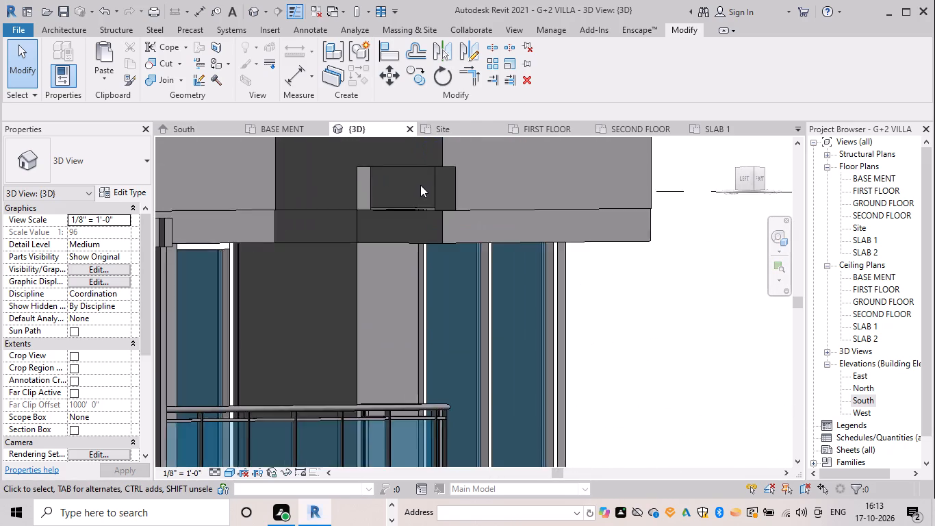
pyautogui.scroll(1, 420, 185)
pyautogui.moveTo(420, 185); pyautogui.dragTo(439, 269, button='middle')
pyautogui.click(437, 247)
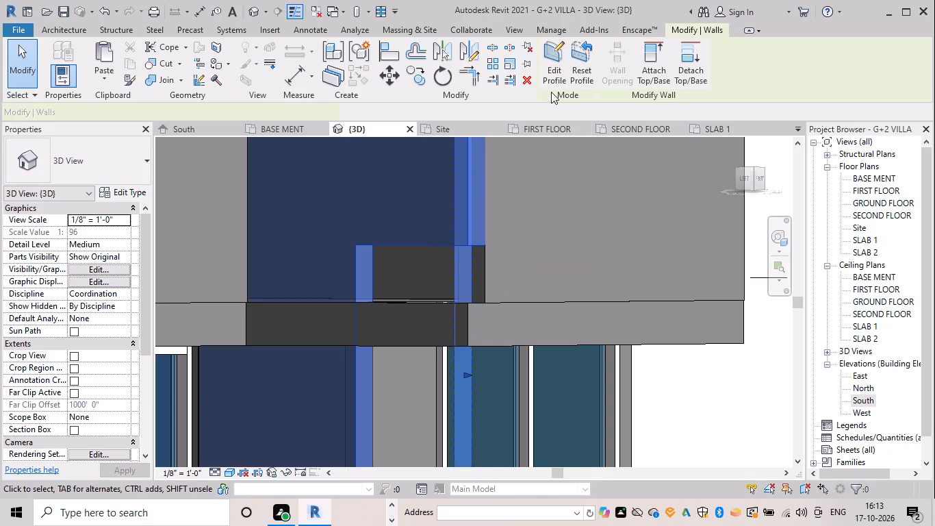
pyautogui.click(561, 82)
pyautogui.moveTo(398, 242); pyautogui.dragTo(398, 312)
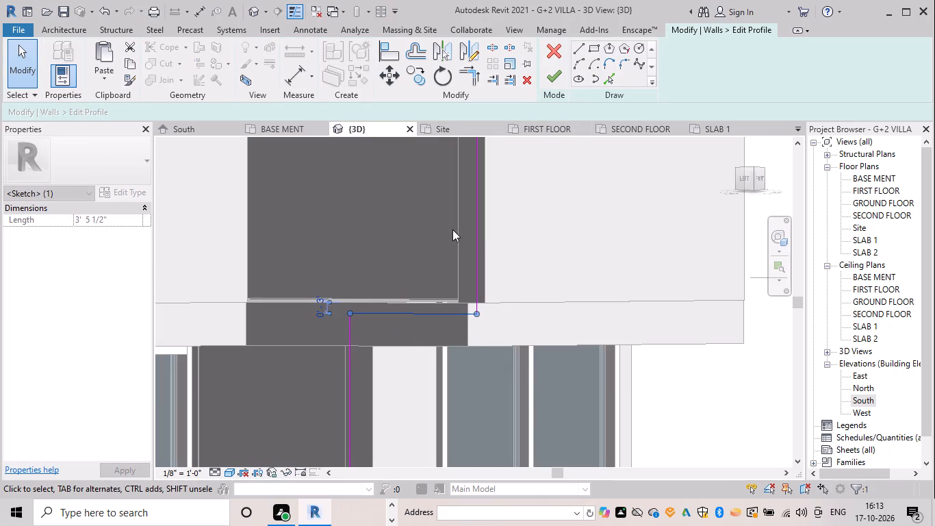
pyautogui.click(562, 77)
pyautogui.press('Escape')
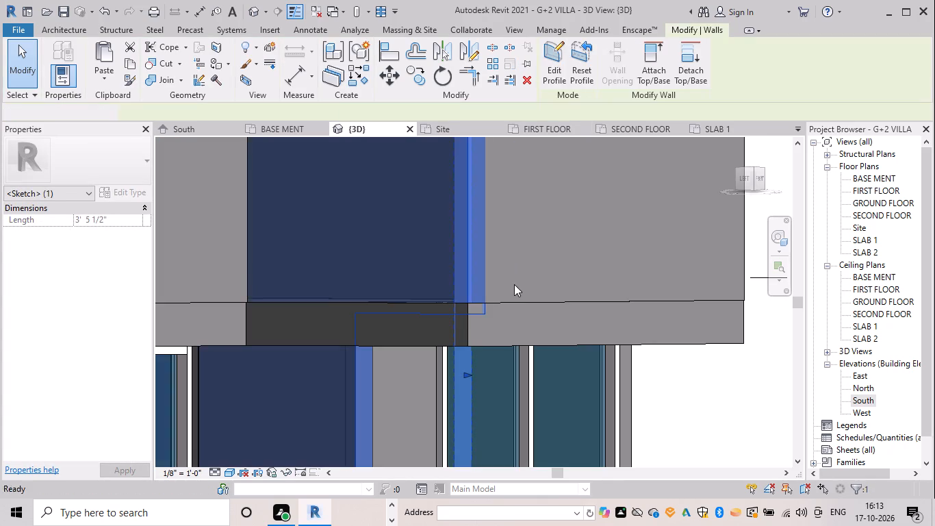
pyautogui.scroll(-3, 533, 332)
pyautogui.scroll(5, 466, 316)
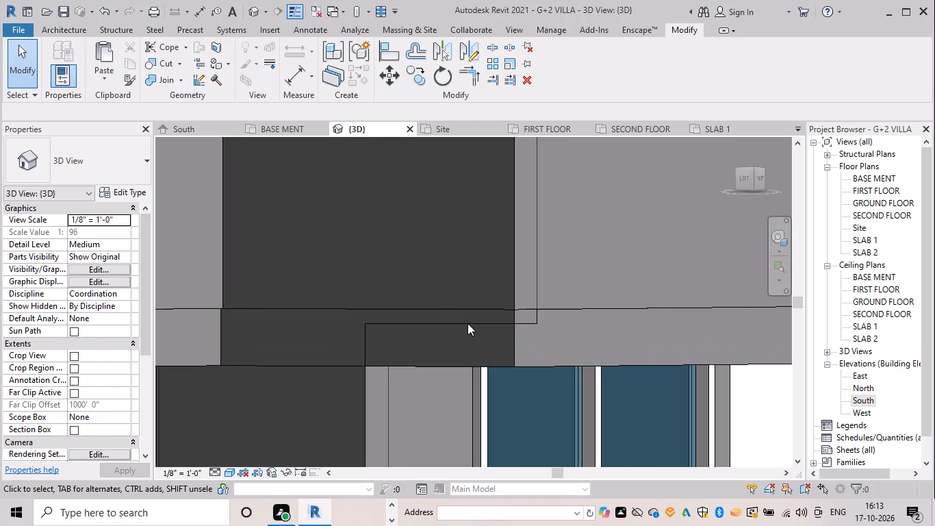
# Close the notification window and examine the whole villa's exterior from the front and side.
pyautogui.scroll(-12, 516, 355)
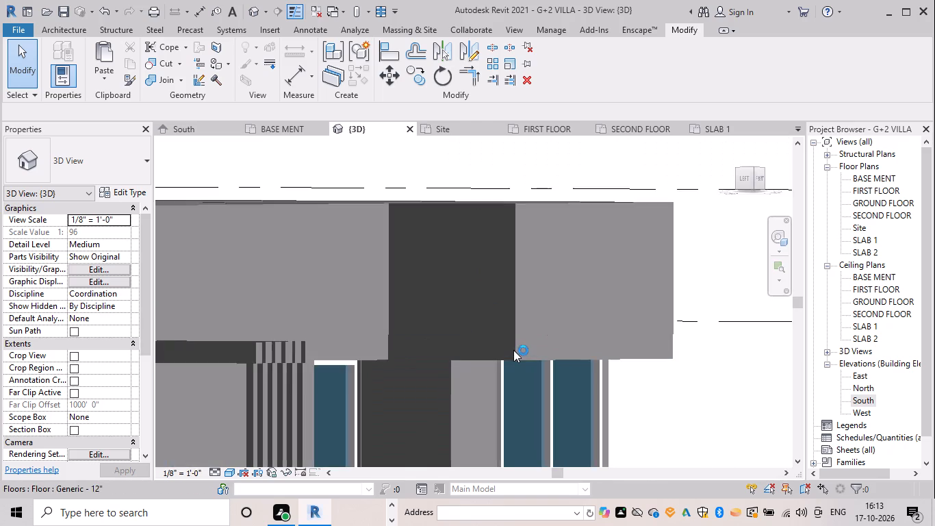
pyautogui.scroll(-4, 528, 403)
pyautogui.middleClick(530, 401)
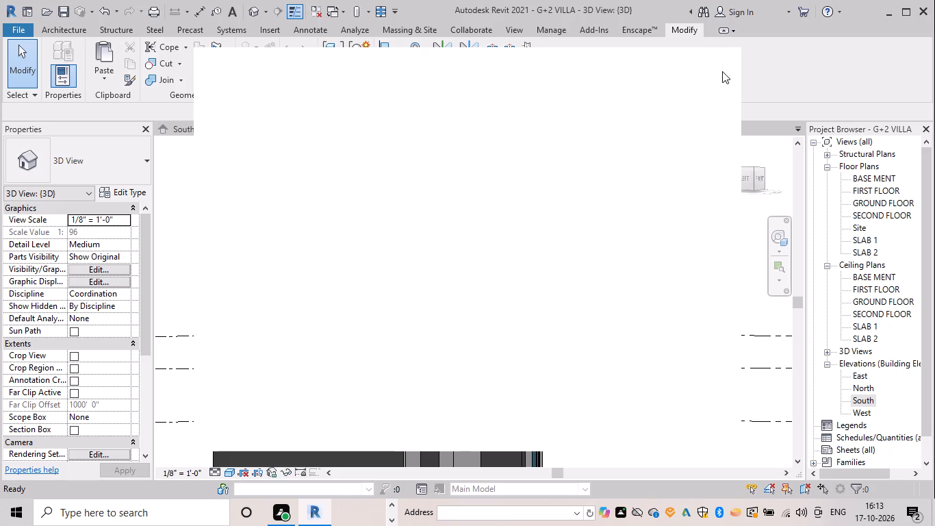
pyautogui.scroll(-1, 377, 462)
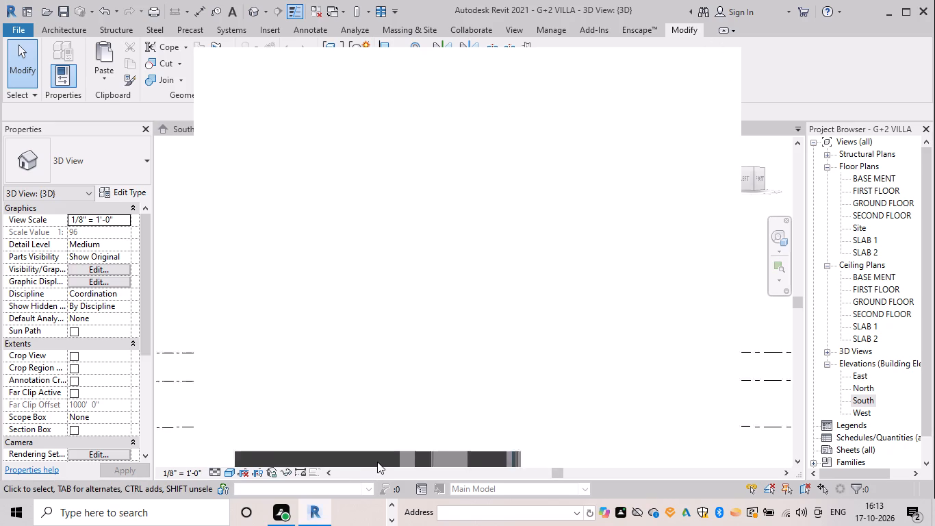
pyautogui.scroll(-2, 377, 462)
pyautogui.moveTo(377, 462); pyautogui.dragTo(149, 438, button='middle')
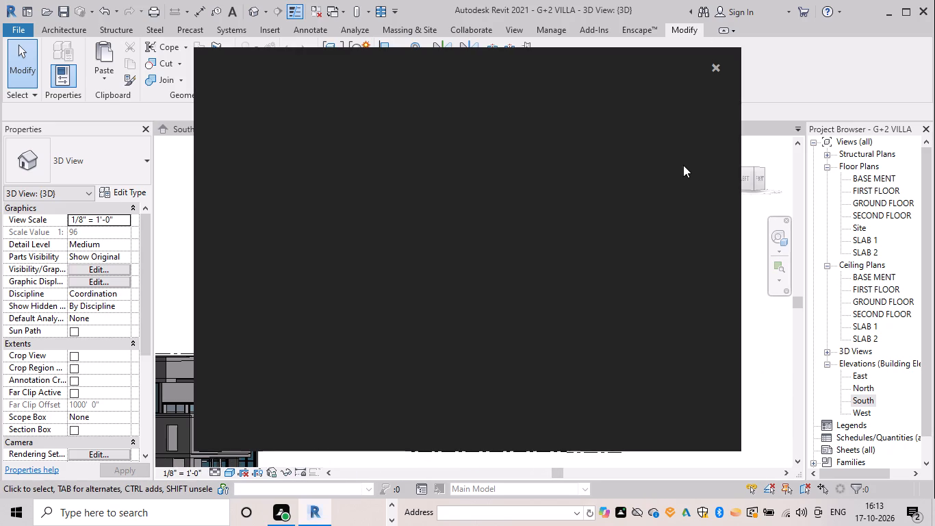
pyautogui.click(714, 59)
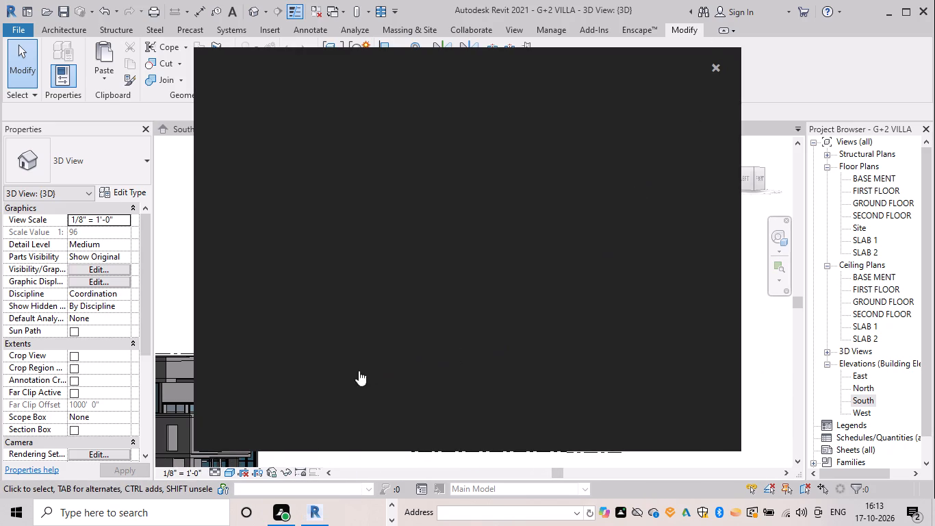
pyautogui.moveTo(290, 389); pyautogui.dragTo(535, 394, button='middle')
pyautogui.scroll(5, 459, 395)
pyautogui.moveTo(456, 397); pyautogui.dragTo(468, 373, button='middle')
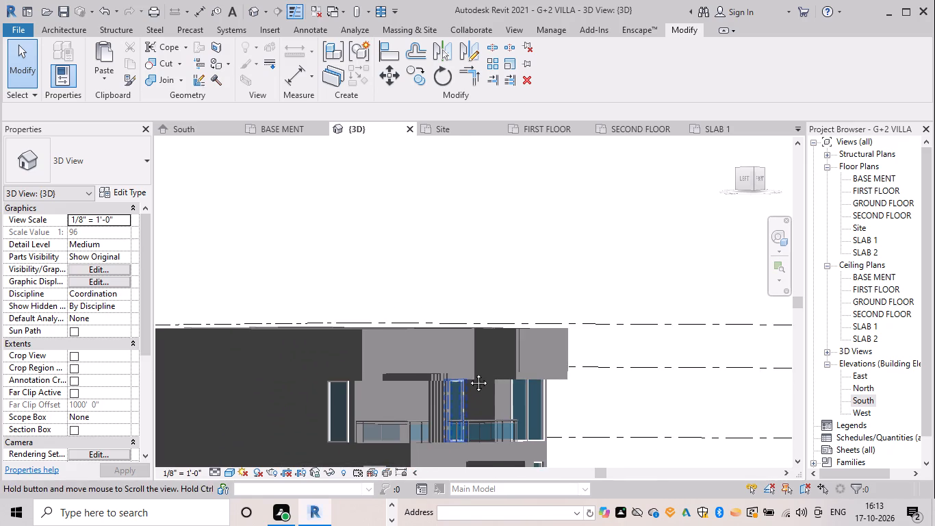
pyautogui.moveTo(468, 373); pyautogui.dragTo(596, 288, button='middle')
pyautogui.scroll(-3, 592, 318)
pyautogui.keyDown('shift'); pyautogui.moveTo(620, 314); pyautogui.dragTo(575, 342, button='middle'); pyautogui.keyUp('shift')
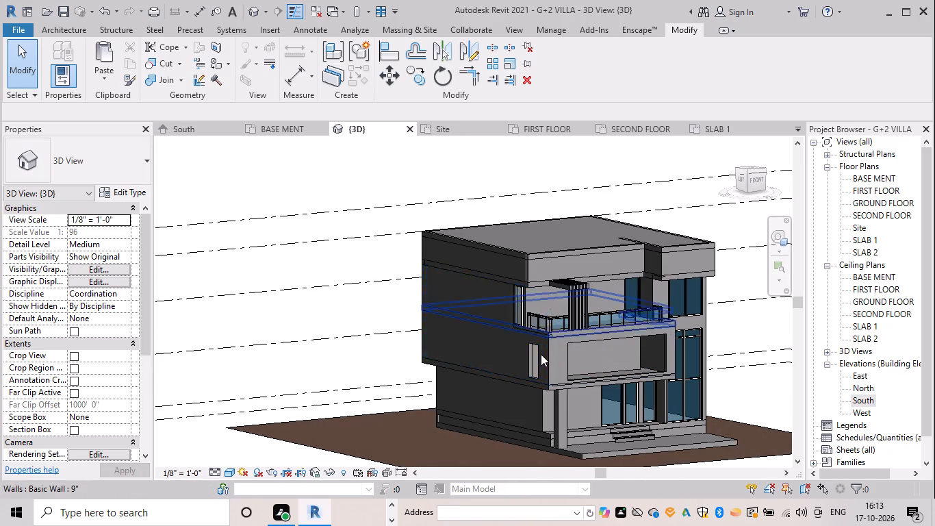
pyautogui.keyDown('shift'); pyautogui.moveTo(505, 360); pyautogui.dragTo(551, 357, button='middle'); pyautogui.keyUp('shift')
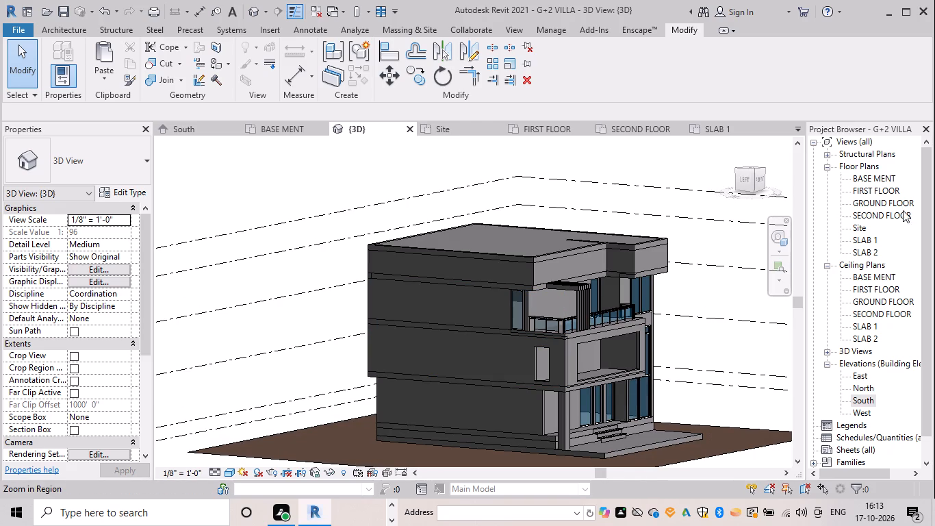
# In the FIRST FLOOR plan, split the side exterior wall about 9' 0" from its front end and again 4' 6" farther back.
pyautogui.doubleClick(897, 189)
pyautogui.scroll(-2, 613, 292)
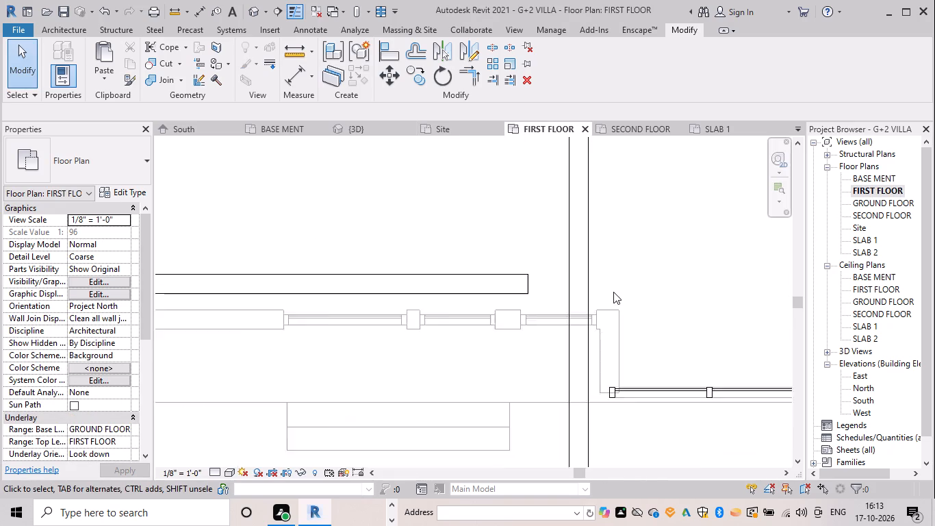
pyautogui.scroll(-2, 613, 292)
pyautogui.scroll(-3, 481, 321)
pyautogui.moveTo(481, 321); pyautogui.dragTo(531, 370, button='middle')
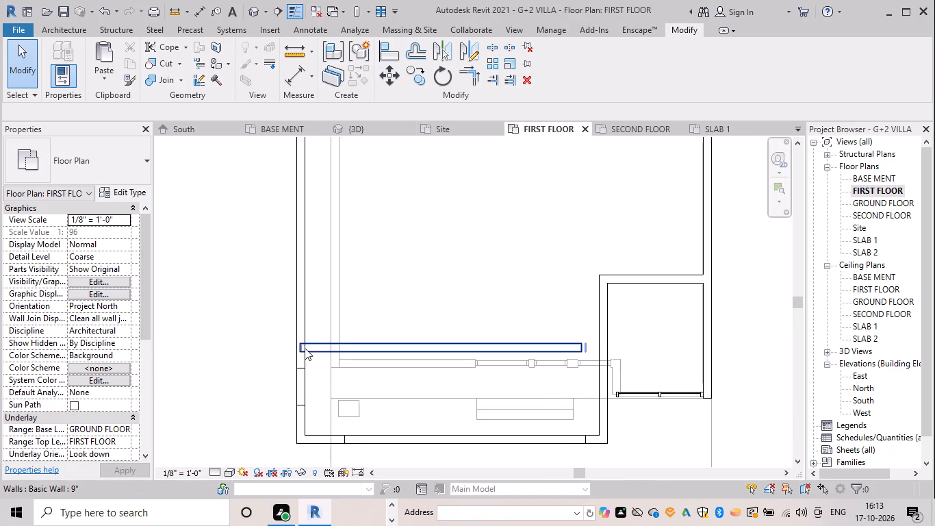
pyautogui.moveTo(304, 326); pyautogui.dragTo(325, 351, button='middle')
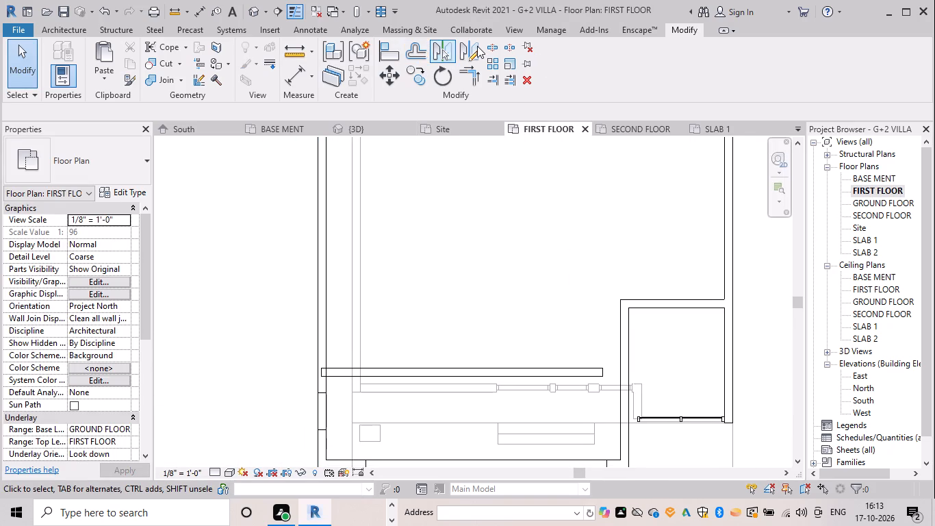
pyautogui.click(489, 43)
pyautogui.moveTo(493, 43); pyautogui.dragTo(491, 58)
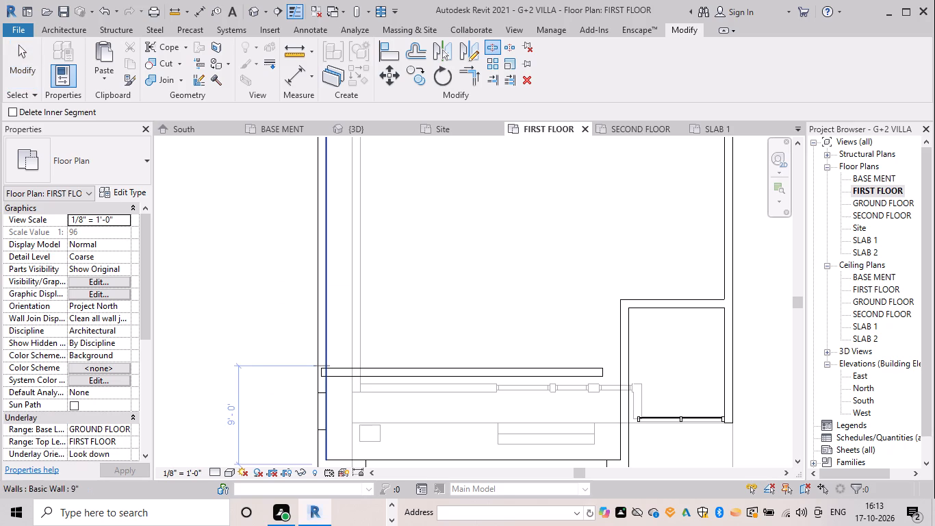
pyautogui.click(327, 366)
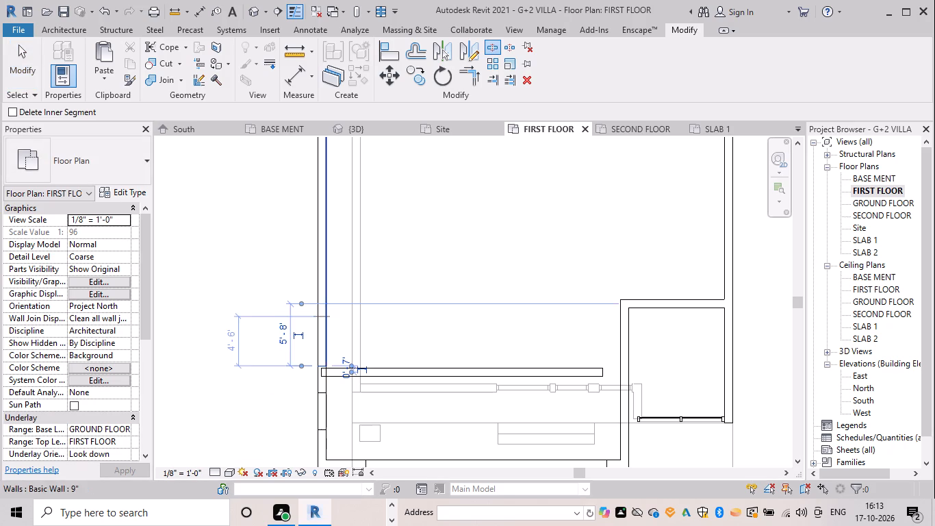
pyautogui.click(329, 316)
pyautogui.press('`')
pyautogui.press('Escape')
pyautogui.press('Escape')
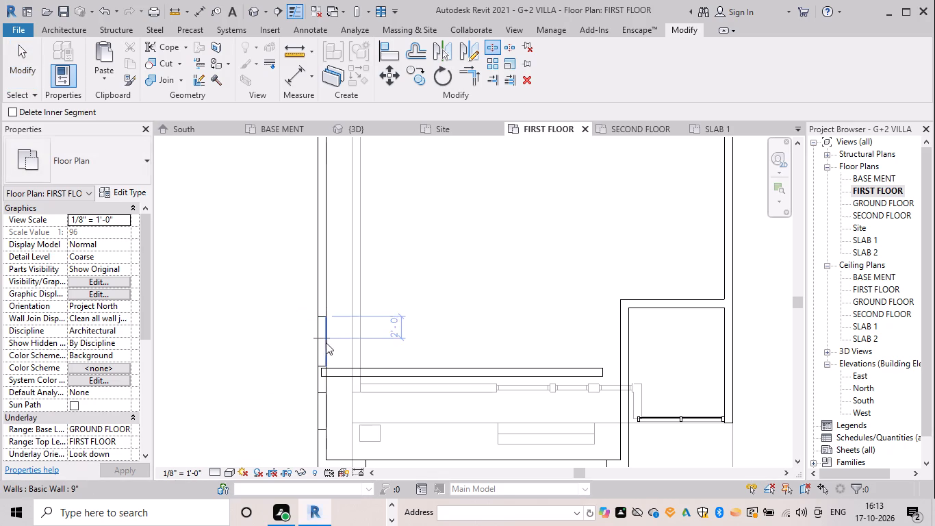
# Delete the 4' 6" segment of the first-floor side exterior wall between the two splits.
pyautogui.click(371, 126)
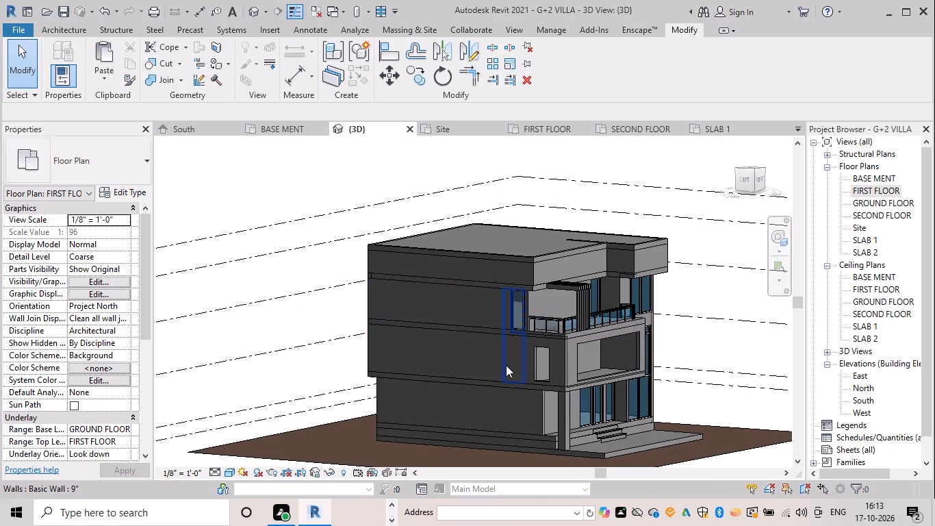
pyautogui.click(506, 365)
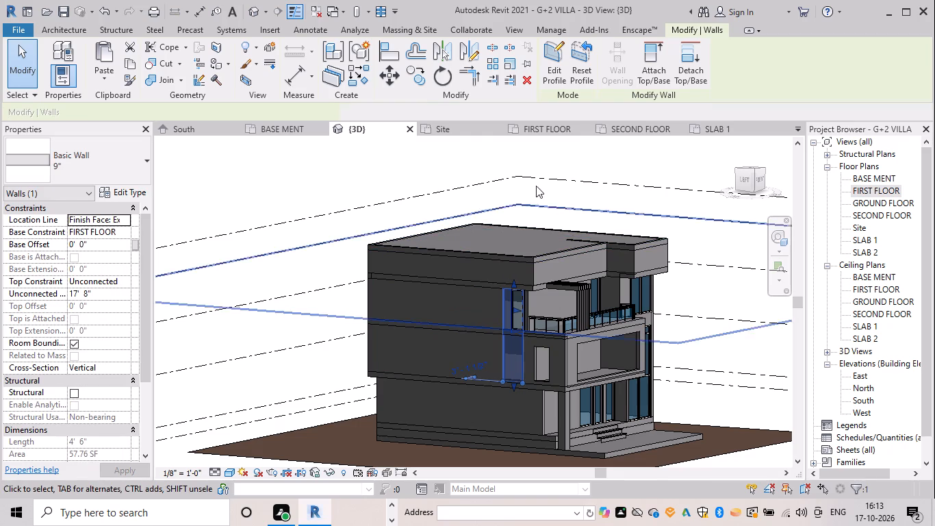
pyautogui.press('Delete')
pyautogui.scroll(4, 500, 345)
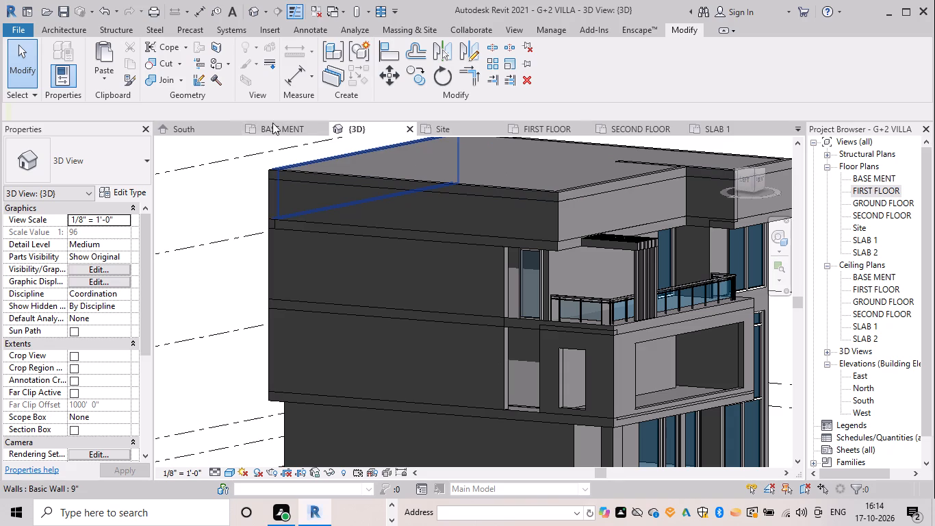
# In the FIRST FLOOR plan, draw a Storefront curtain wall 3' 0" high across the gap in the side exterior wall.
pyautogui.click(552, 128)
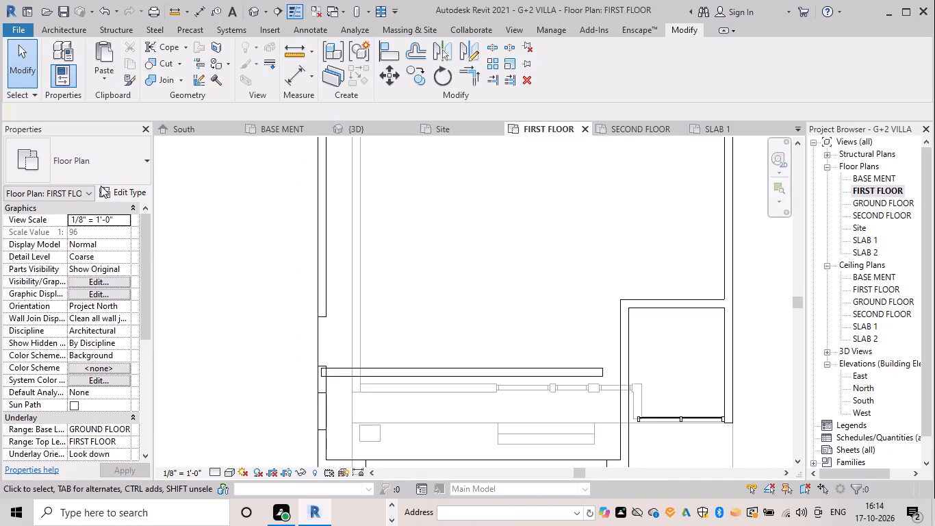
pyautogui.write('wa')
pyautogui.click(93, 168)
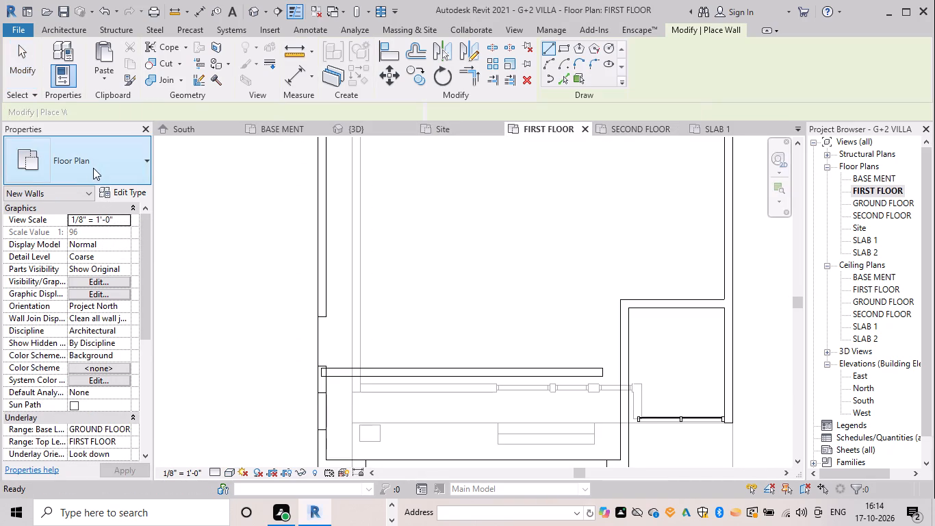
pyautogui.moveTo(494, 201); pyautogui.dragTo(493, 208)
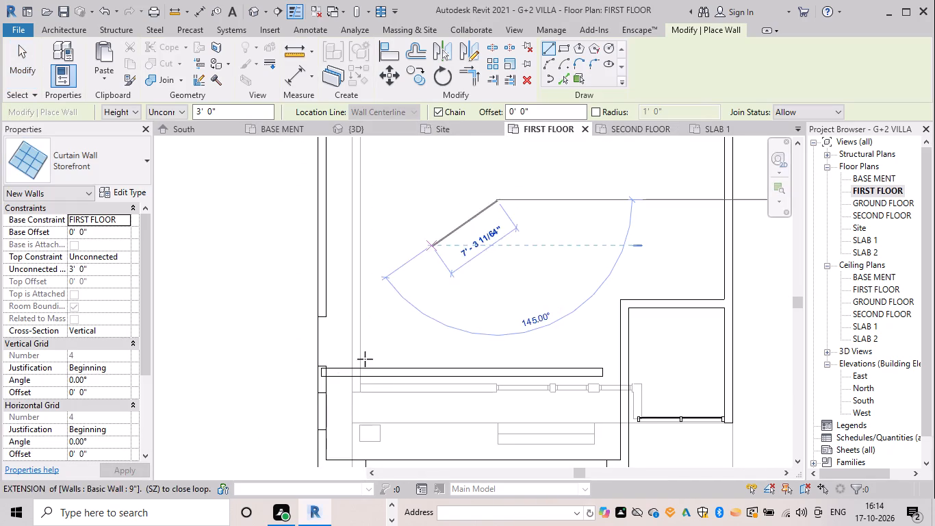
pyautogui.press('Escape')
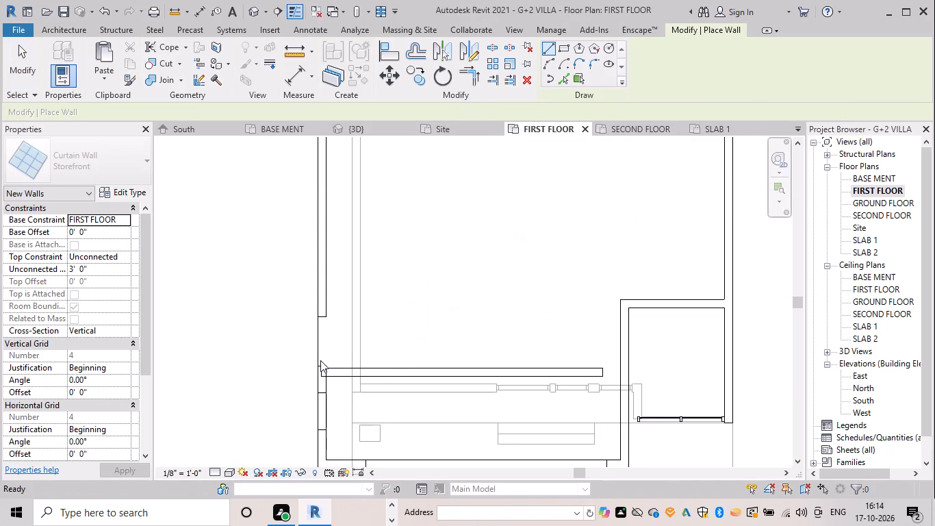
pyautogui.scroll(4, 322, 365)
pyautogui.click(322, 365)
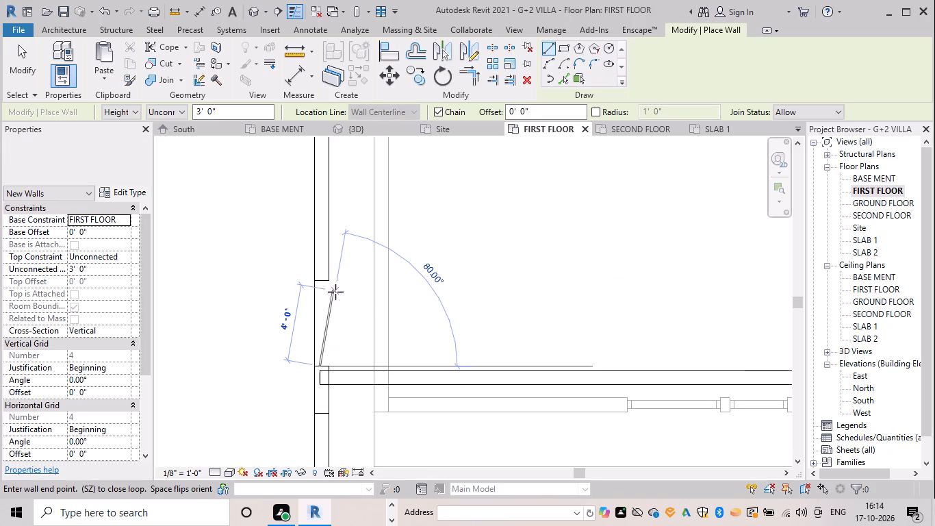
pyautogui.click(322, 279)
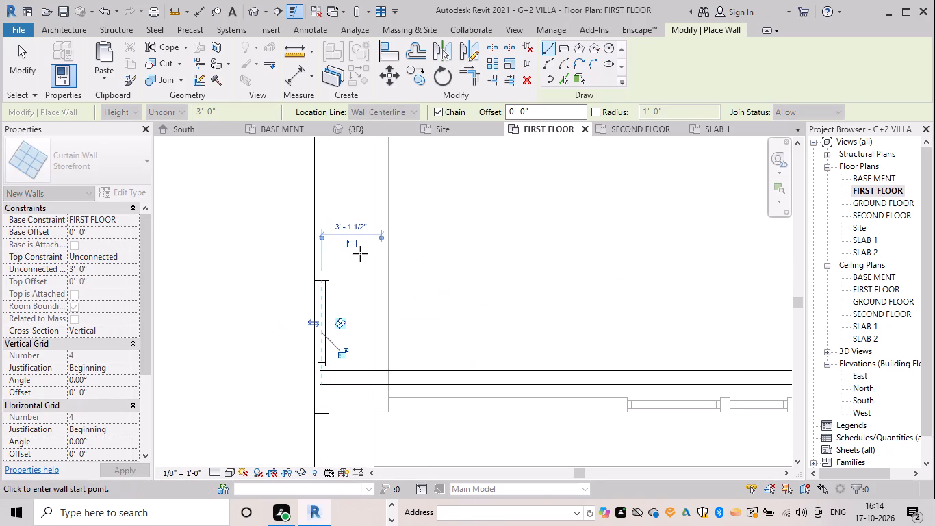
pyautogui.press('Escape')
pyautogui.press('Escape')
# In the 3D view, stretch the top of the new storefront up to the slab above, making it 9' 0" high.
pyautogui.click(398, 123)
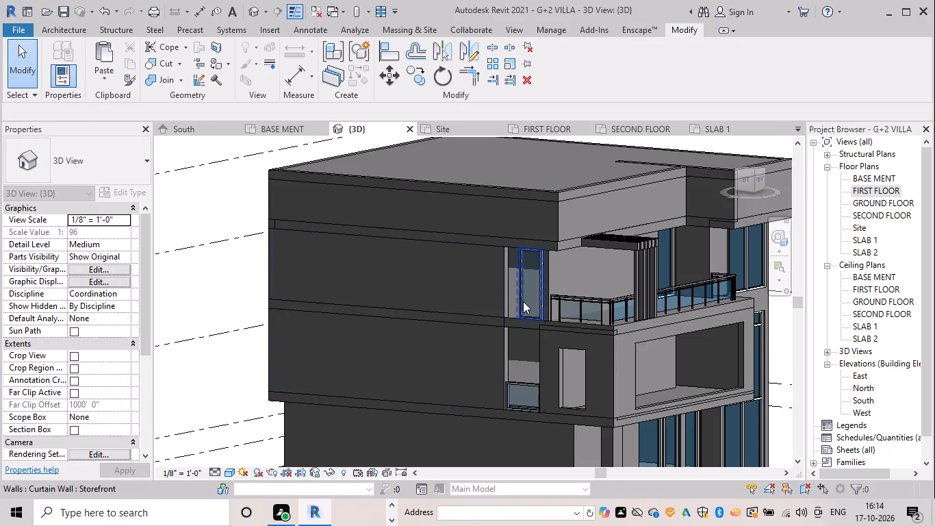
pyautogui.press('Escape')
pyautogui.click(520, 392)
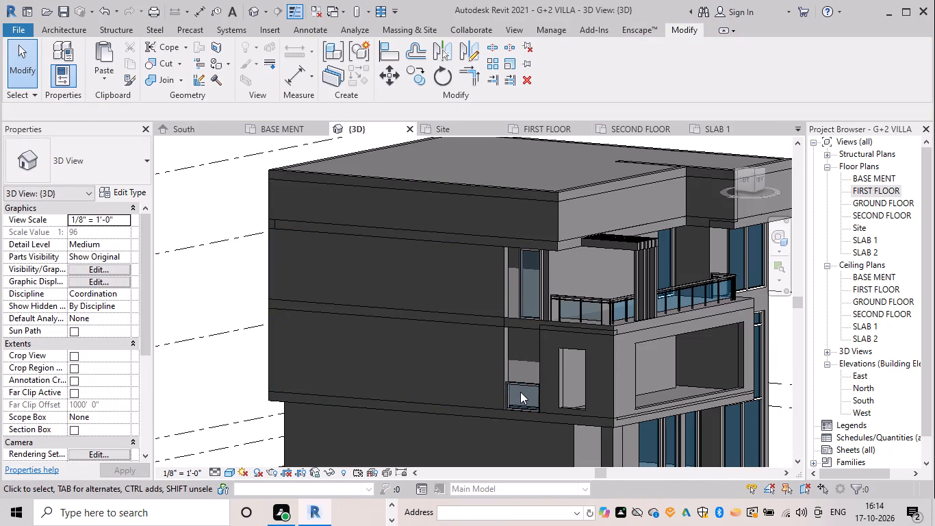
pyautogui.click(521, 390)
pyautogui.moveTo(522, 380); pyautogui.dragTo(522, 362)
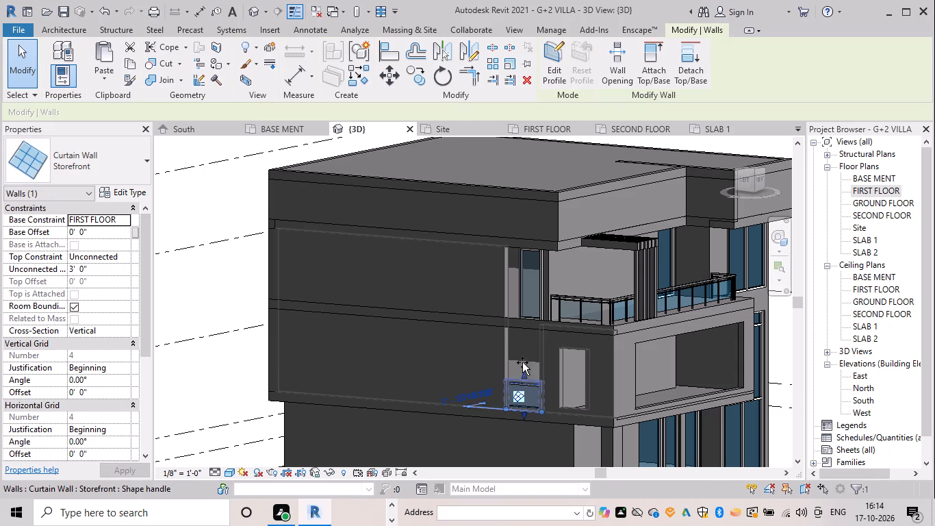
pyautogui.moveTo(522, 362); pyautogui.dragTo(526, 327)
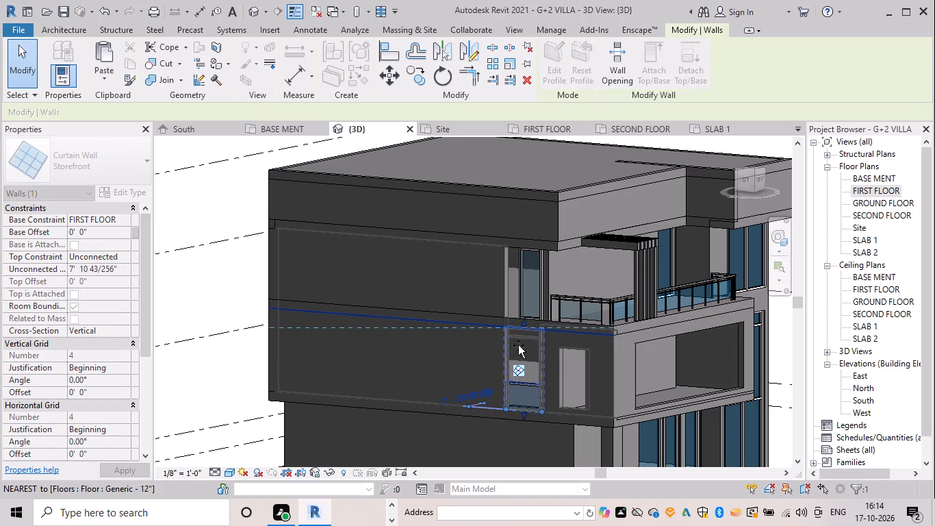
pyautogui.click(516, 358)
# Edit the first-floor storefront's profile, moving its rear vertical edge back to make it about 6' 8" wide.
pyautogui.scroll(-2, 517, 335)
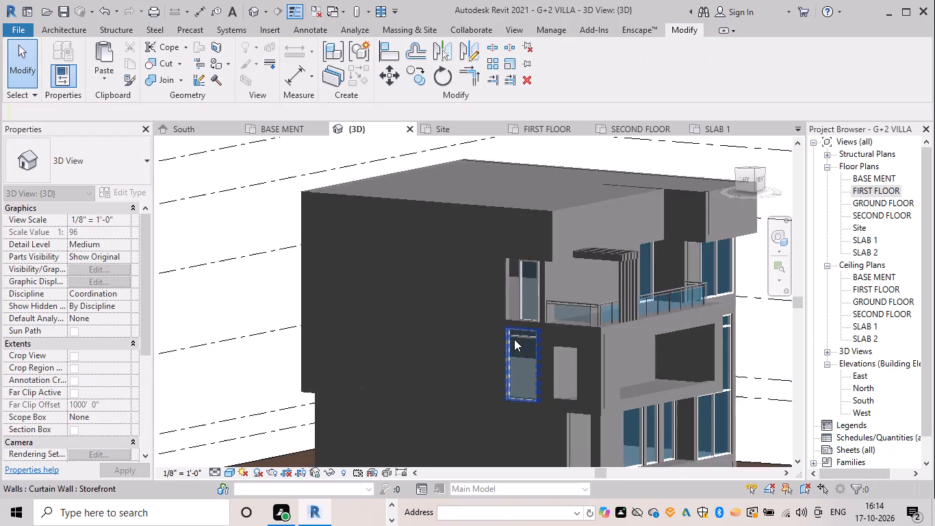
pyautogui.keyDown('shift'); pyautogui.moveTo(516, 340); pyautogui.dragTo(553, 333, button='middle'); pyautogui.keyUp('shift')
pyautogui.keyDown('shift'); pyautogui.moveTo(531, 340); pyautogui.dragTo(552, 336, button='middle'); pyautogui.keyUp('shift')
pyautogui.scroll(3, 548, 370)
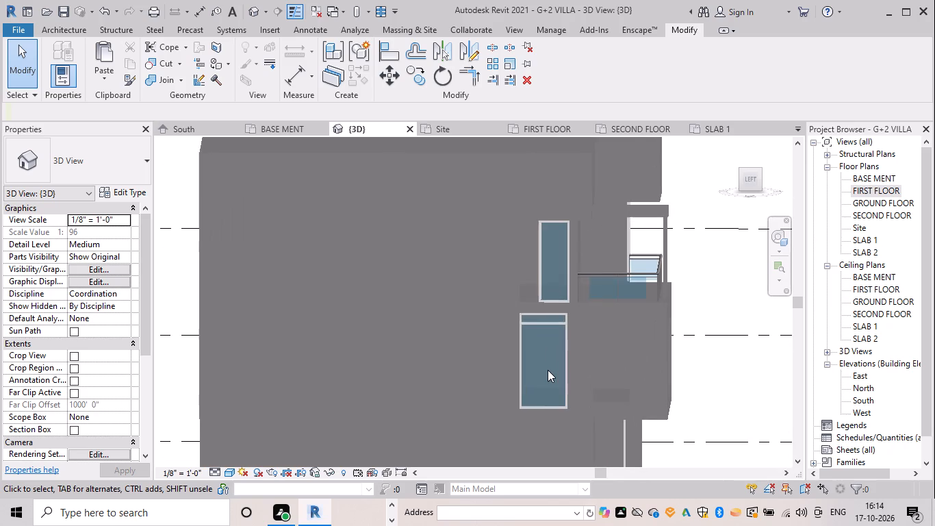
pyautogui.click(565, 370)
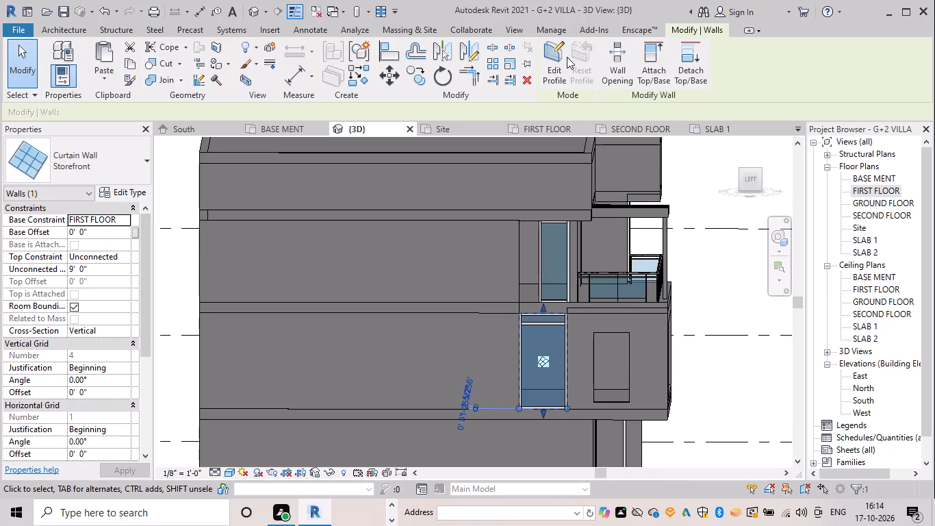
pyautogui.click(556, 66)
pyautogui.moveTo(520, 355); pyautogui.dragTo(494, 352)
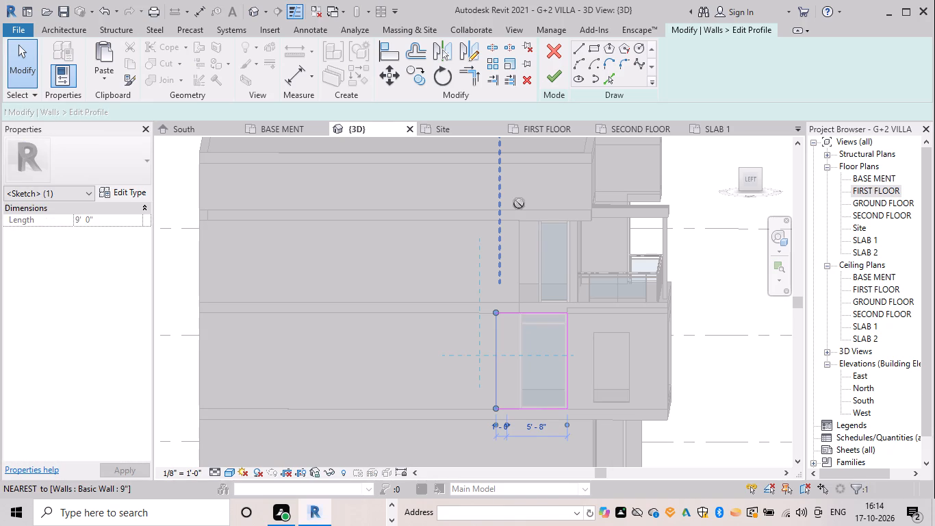
# Close the pop-up window covering the model view and finish the storefront's profile edit.
pyautogui.click(661, 476)
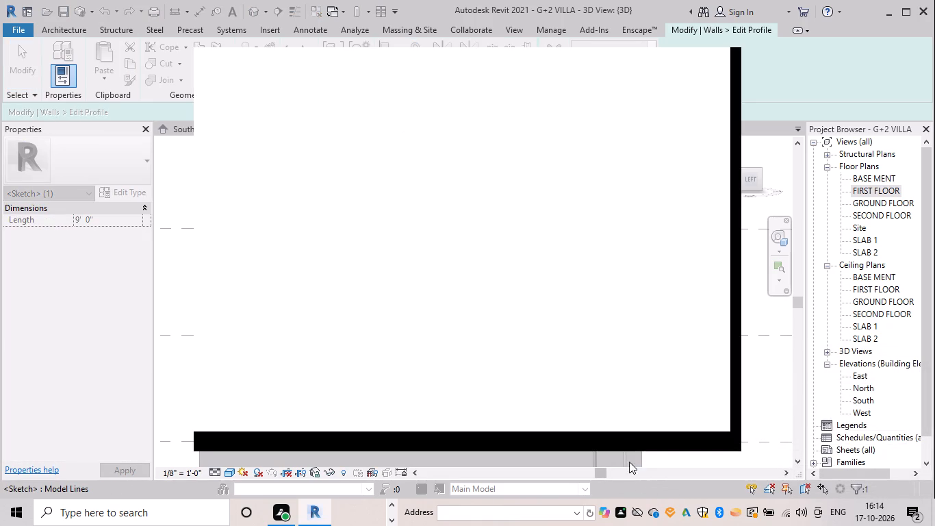
pyautogui.click(543, 77)
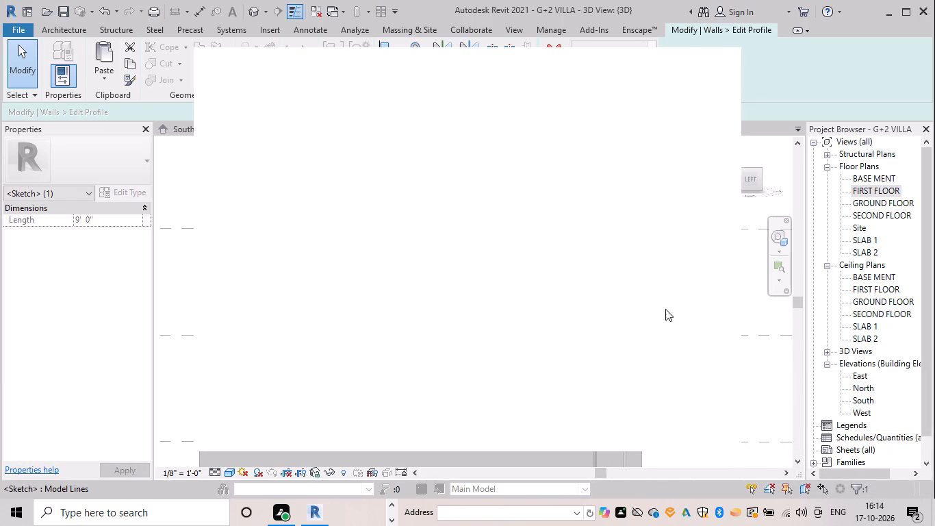
pyautogui.scroll(-4, 722, 456)
pyautogui.moveTo(722, 456); pyautogui.dragTo(812, 450, button='middle')
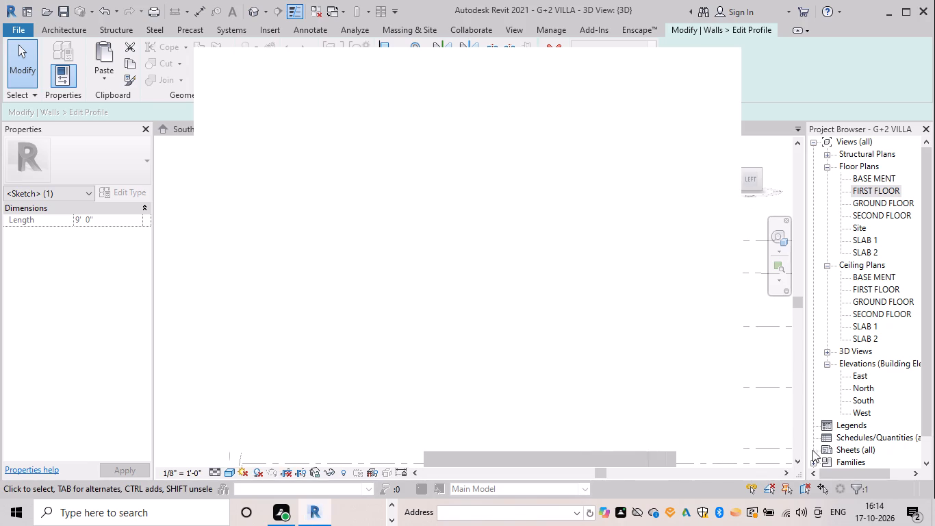
pyautogui.moveTo(812, 450); pyautogui.dragTo(851, 441, button='middle')
pyautogui.scroll(-4, 788, 397)
pyautogui.moveTo(773, 389); pyautogui.dragTo(773, 390, button='middle')
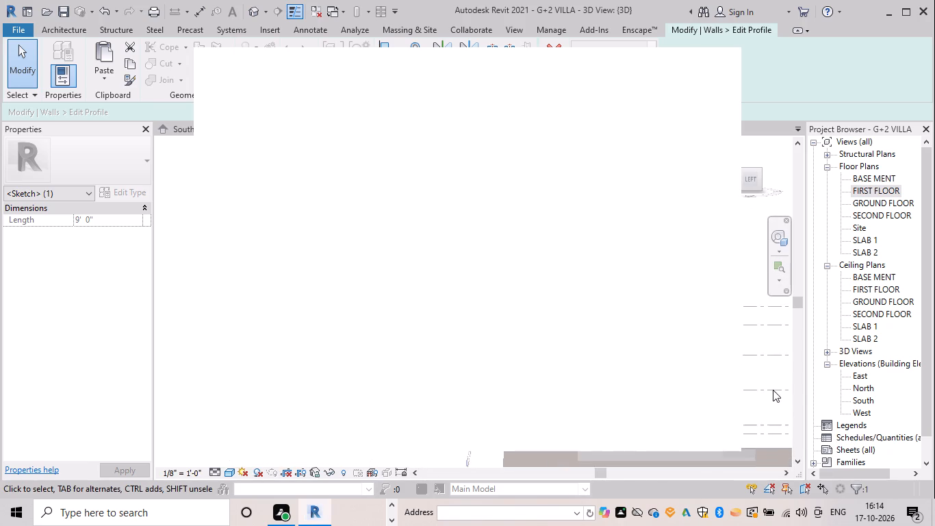
pyautogui.moveTo(773, 390); pyautogui.dragTo(851, 372, button='middle')
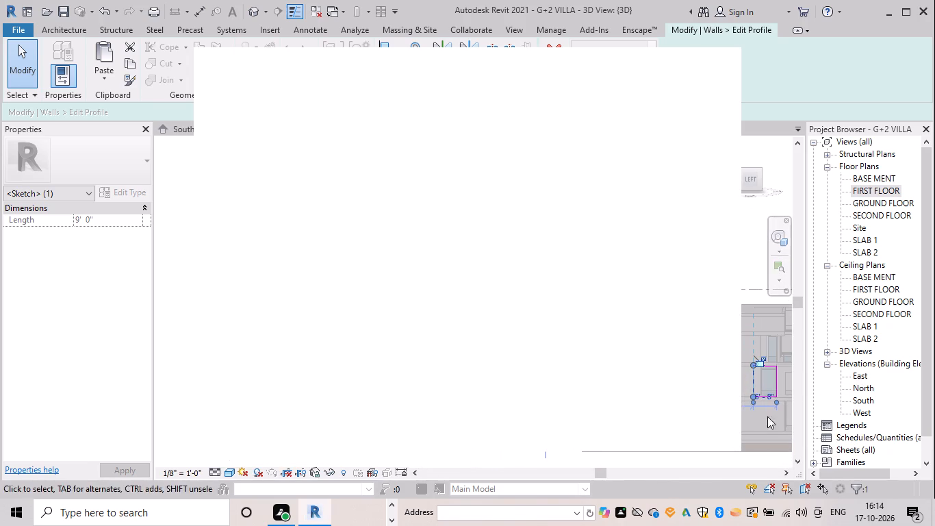
pyautogui.click(745, 264)
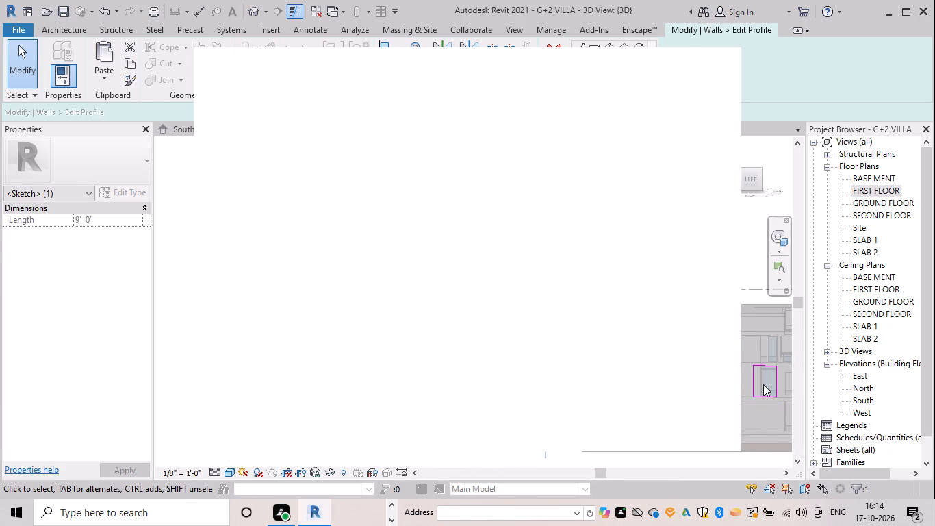
pyautogui.scroll(4, 763, 384)
pyautogui.scroll(1, 752, 326)
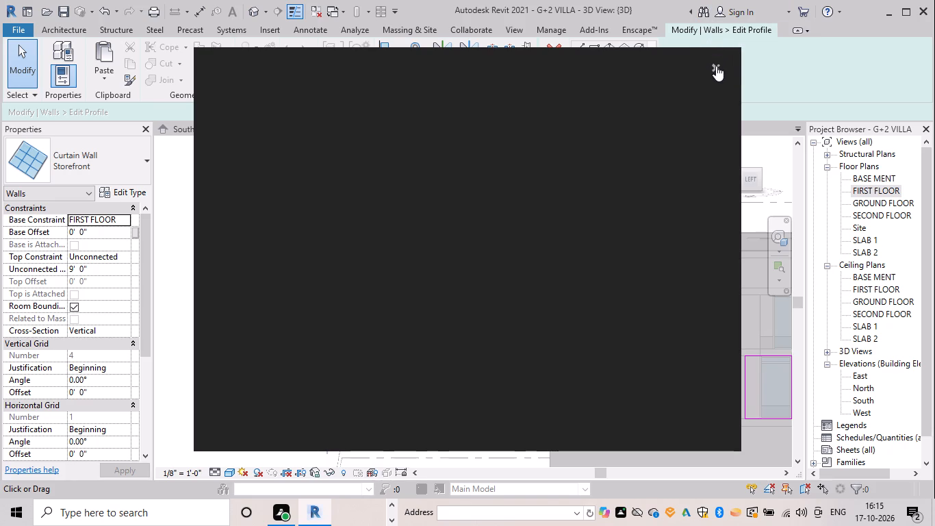
pyautogui.click(716, 63)
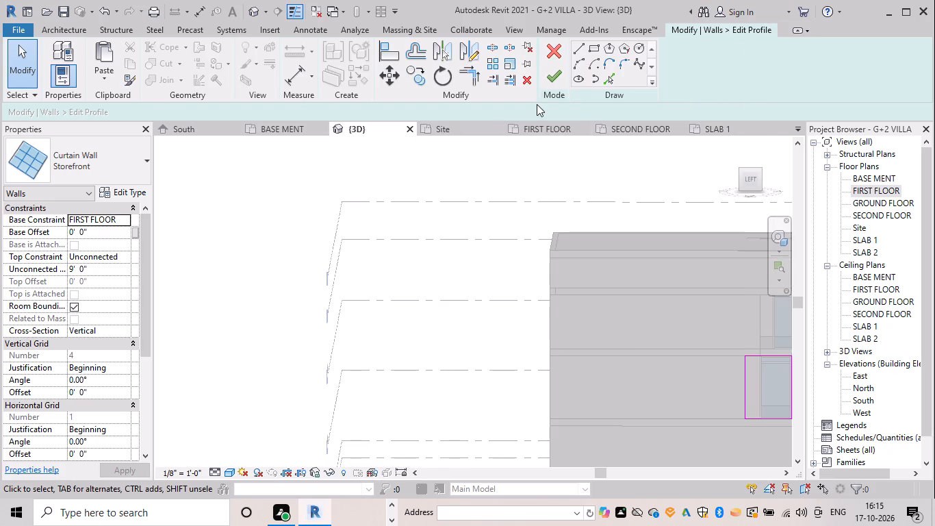
pyautogui.click(558, 82)
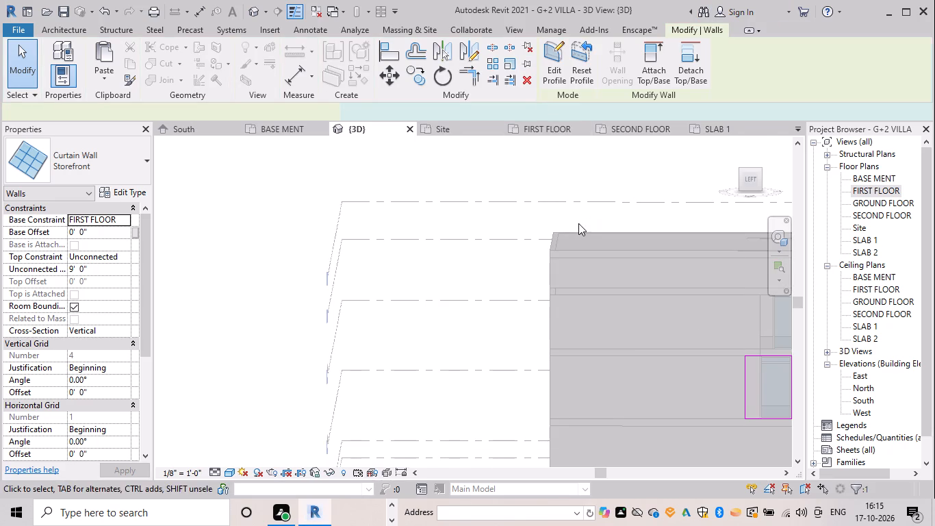
pyautogui.press('Escape')
# Extend the rear side wall with Trim/Extend to Corner to close the gap beside the second-floor storefront window.
pyautogui.scroll(-1, 647, 320)
pyautogui.moveTo(646, 319); pyautogui.dragTo(520, 281, button='middle')
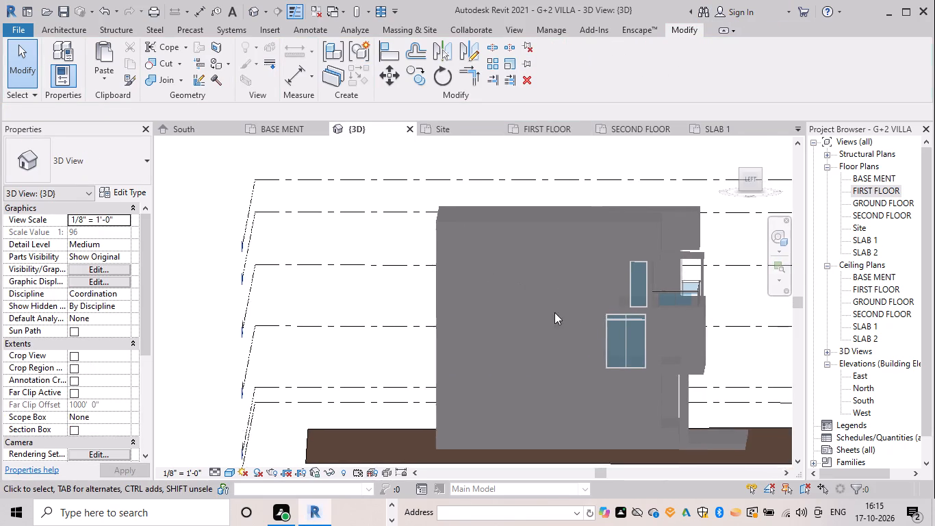
pyautogui.scroll(4, 632, 333)
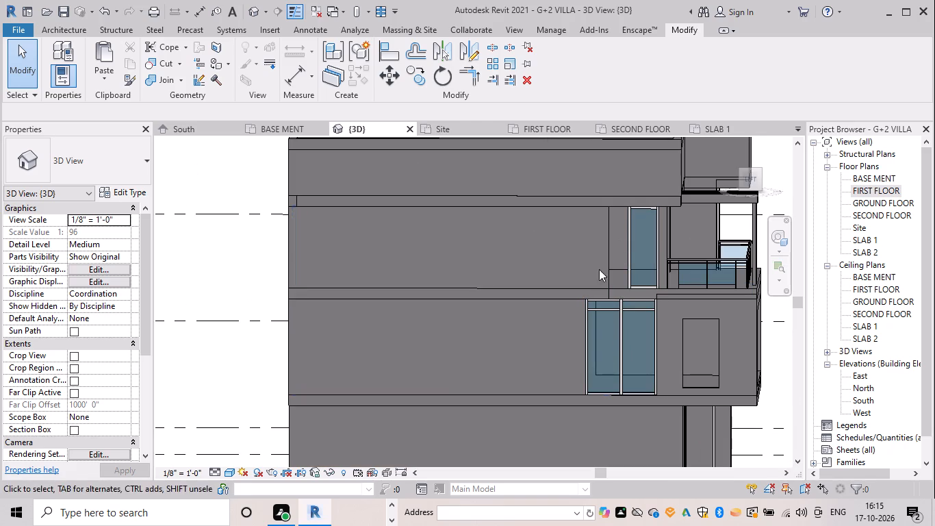
pyautogui.press('Escape')
pyautogui.write('tr')
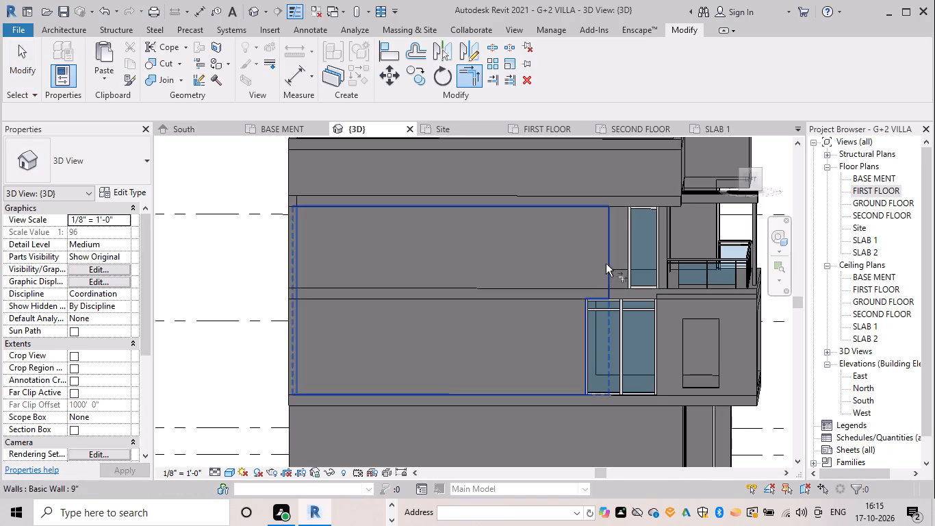
pyautogui.click(607, 262)
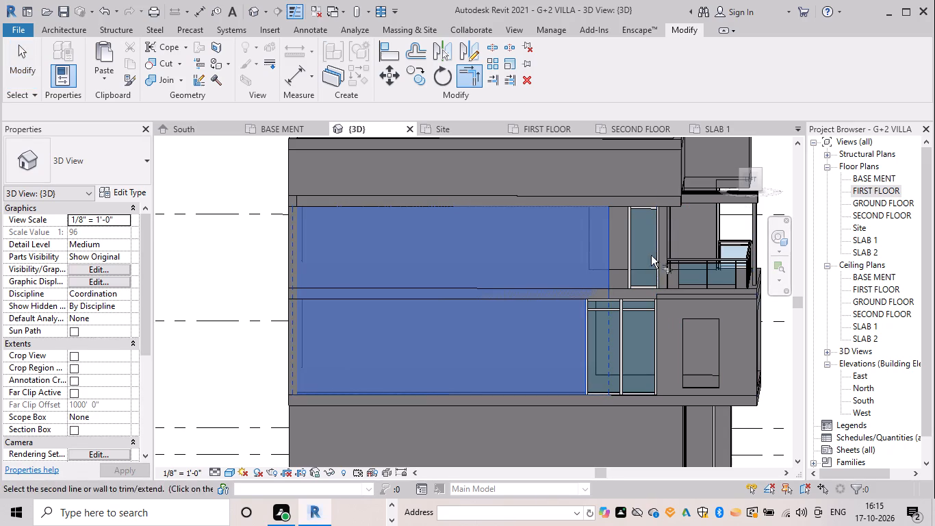
pyautogui.click(654, 254)
pyautogui.press('Escape')
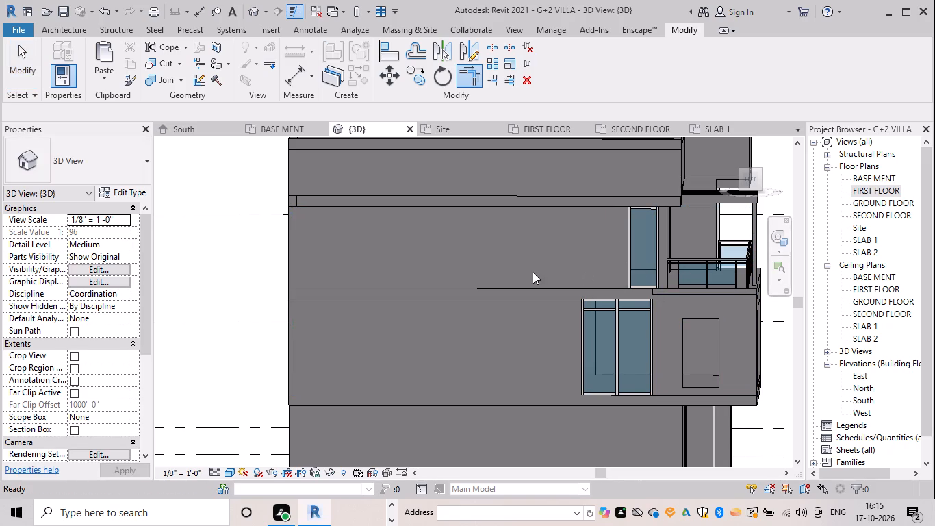
pyautogui.press('Escape')
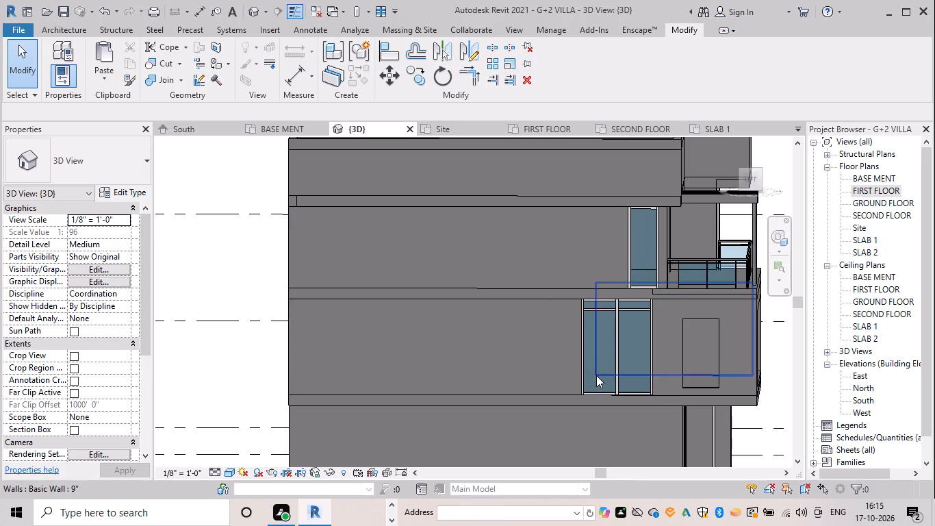
# Examine the widened first-floor side storefront and the interior wall behind its glass.
pyautogui.click(596, 375)
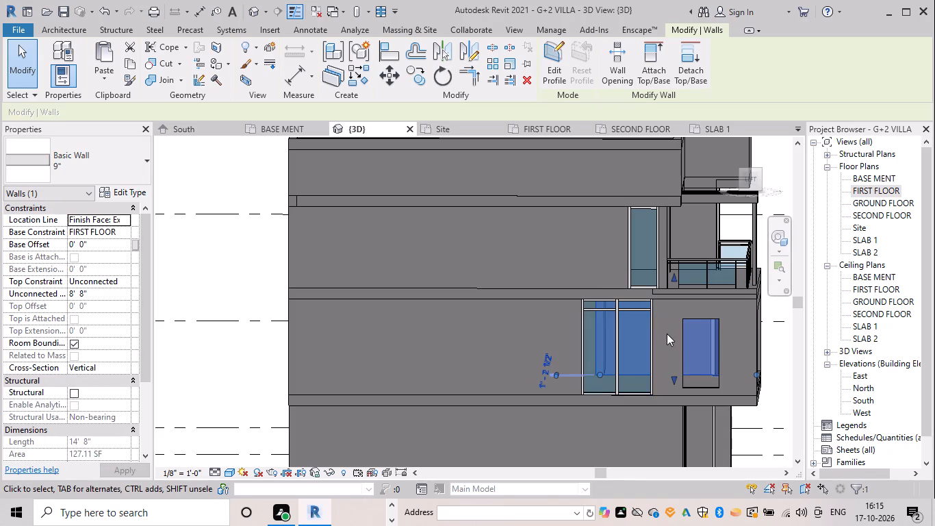
pyautogui.press('Escape')
pyautogui.keyDown('shift'); pyautogui.scroll(1, 665, 334); pyautogui.keyUp('shift')
pyautogui.keyDown('shift'); pyautogui.moveTo(665, 334); pyautogui.dragTo(602, 345, button='middle'); pyautogui.keyUp('shift')
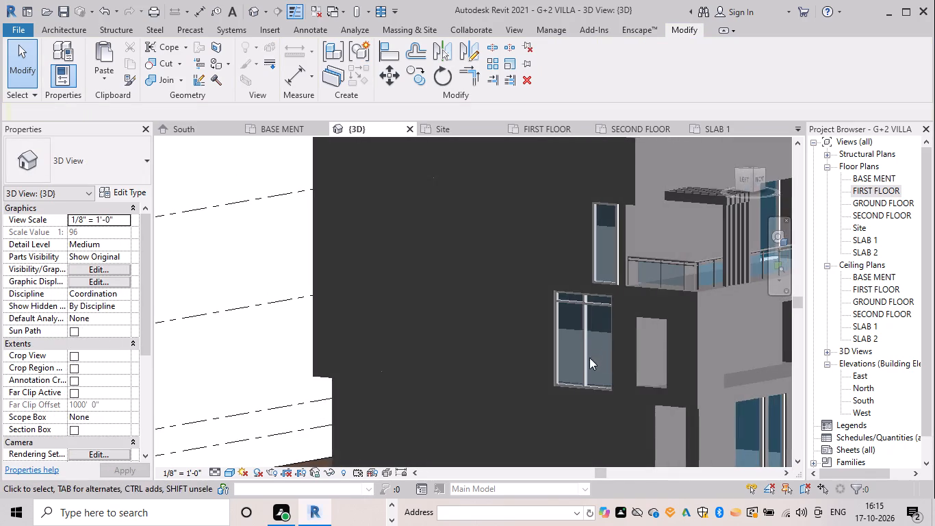
pyautogui.scroll(5, 582, 366)
pyautogui.scroll(-5, 593, 319)
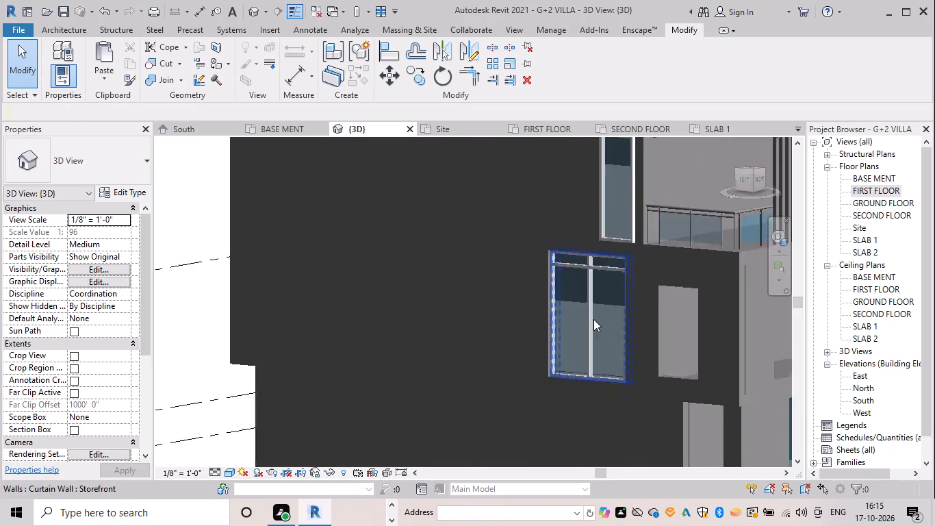
# Place three Fixed 36" x 48" windows in the side wall's rear part: two on the first floor, one on the second.
pyautogui.scroll(-5, 629, 331)
pyautogui.keyDown('shift'); pyautogui.moveTo(639, 329); pyautogui.dragTo(601, 329, button='middle'); pyautogui.keyUp('shift')
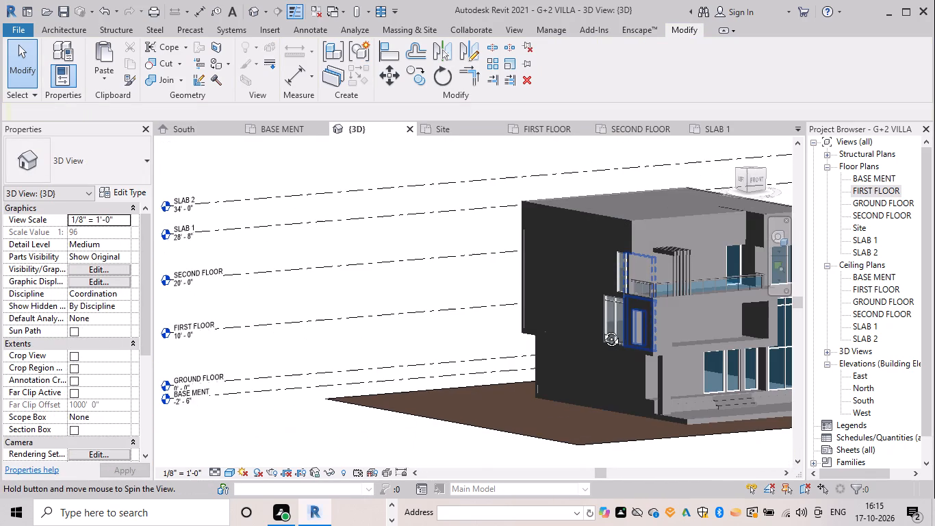
pyautogui.keyDown('shift'); pyautogui.moveTo(601, 329); pyautogui.dragTo(645, 327, button='middle'); pyautogui.keyUp('shift')
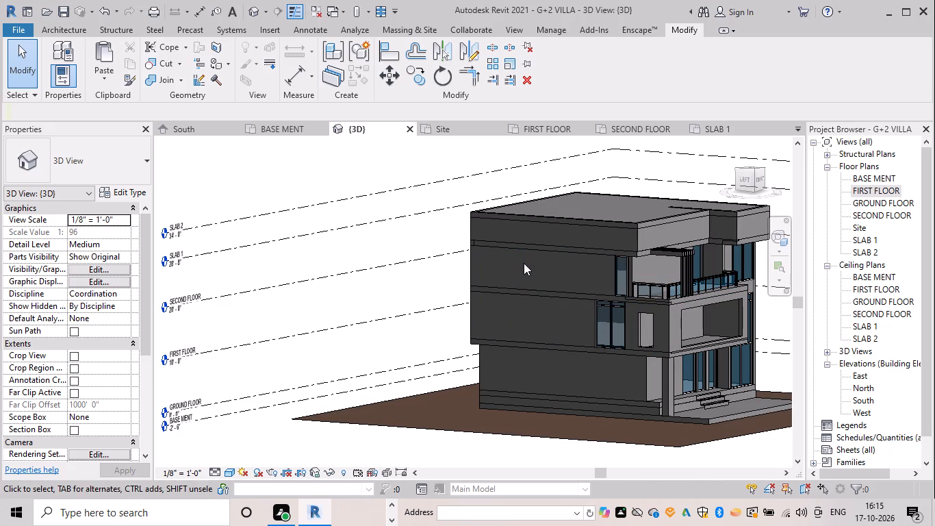
pyautogui.press('w')
pyautogui.press('n')
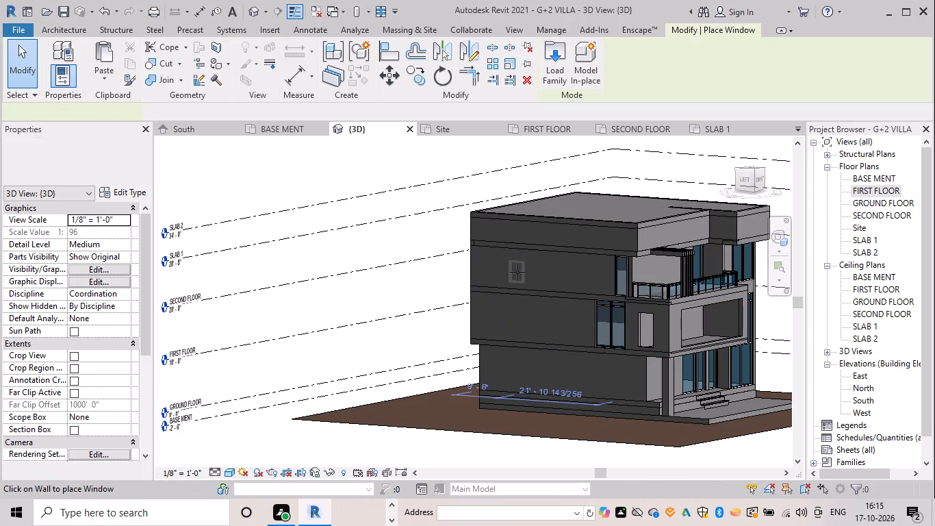
pyautogui.click(535, 310)
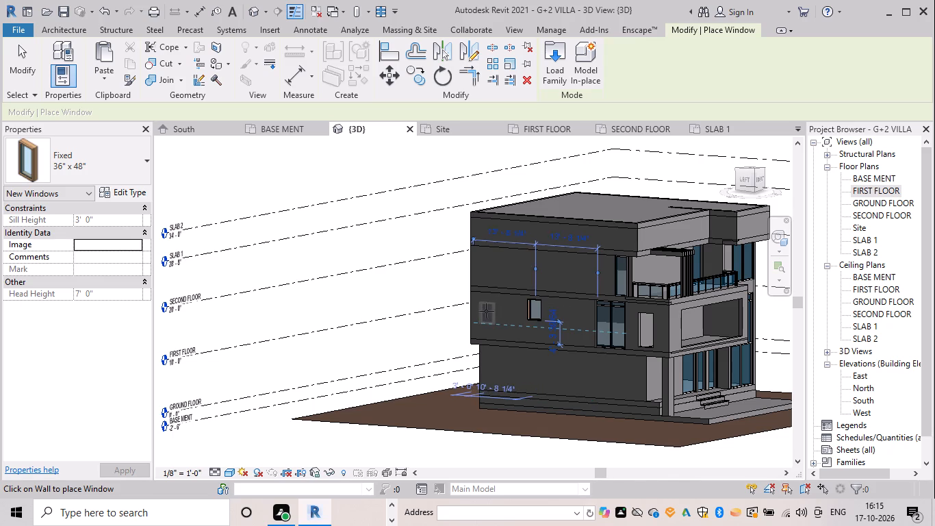
pyautogui.click(483, 306)
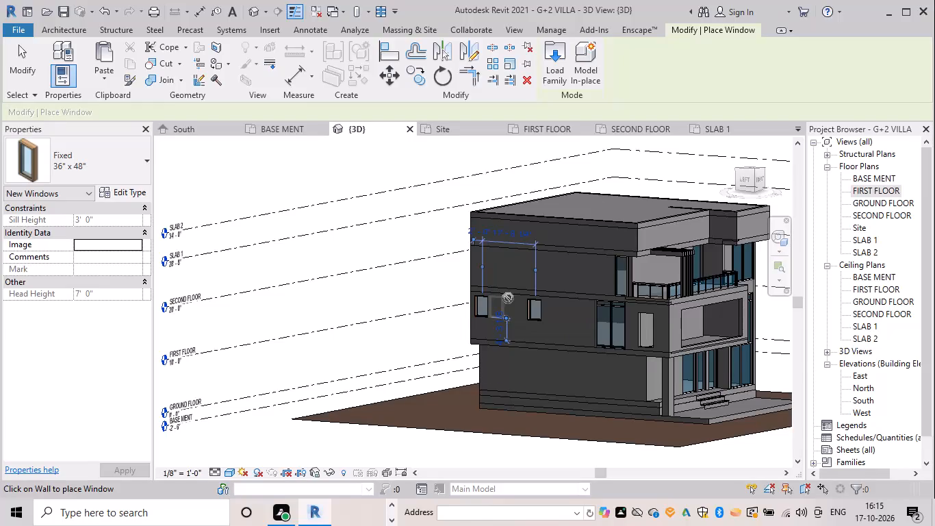
pyautogui.click(522, 265)
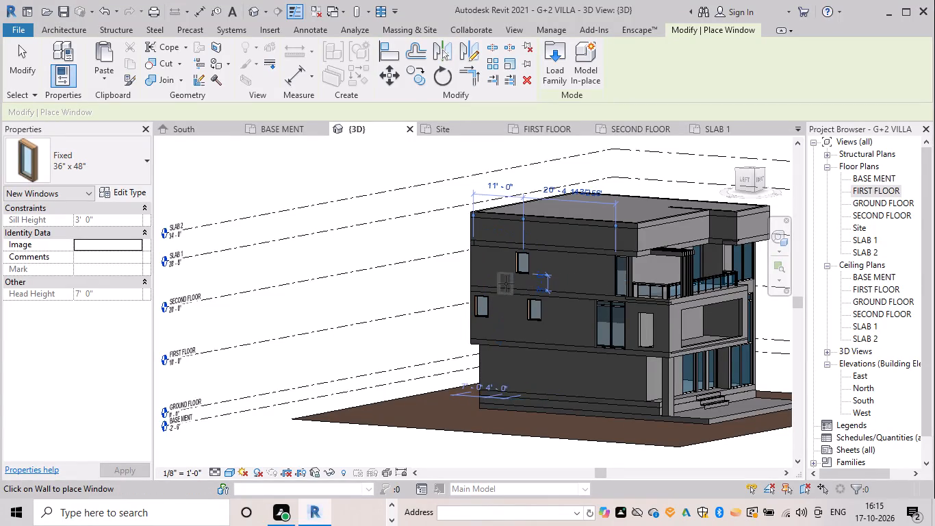
pyautogui.press('Escape')
pyautogui.press('Escape')
pyautogui.press('Escape')
pyautogui.press('Escape')
pyautogui.press('Escape')
# Set the height of the Fixed 36" x 48" window type to 5'.
pyautogui.click(483, 318)
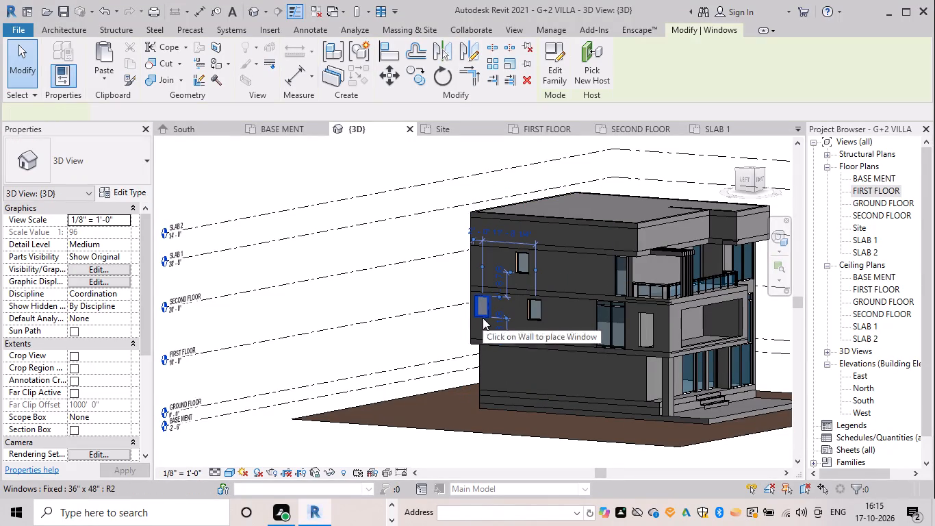
pyautogui.click(129, 192)
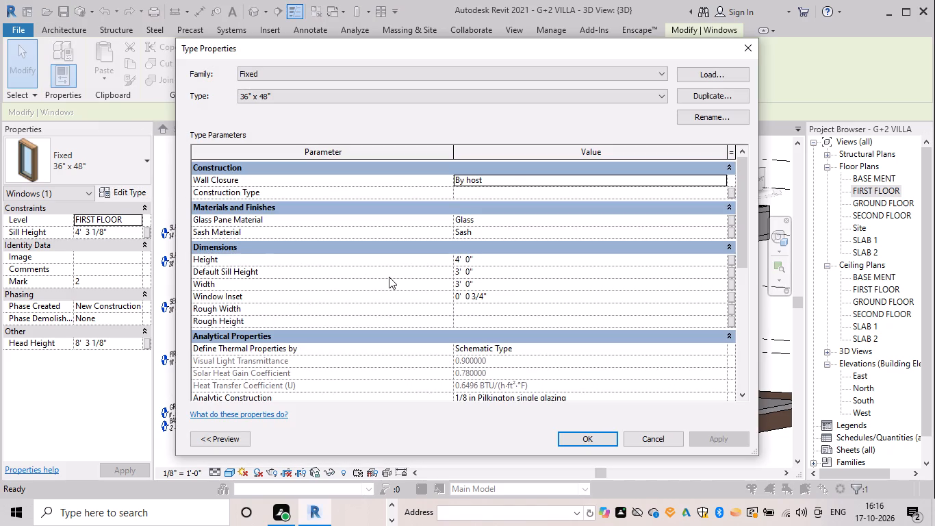
pyautogui.click(486, 258)
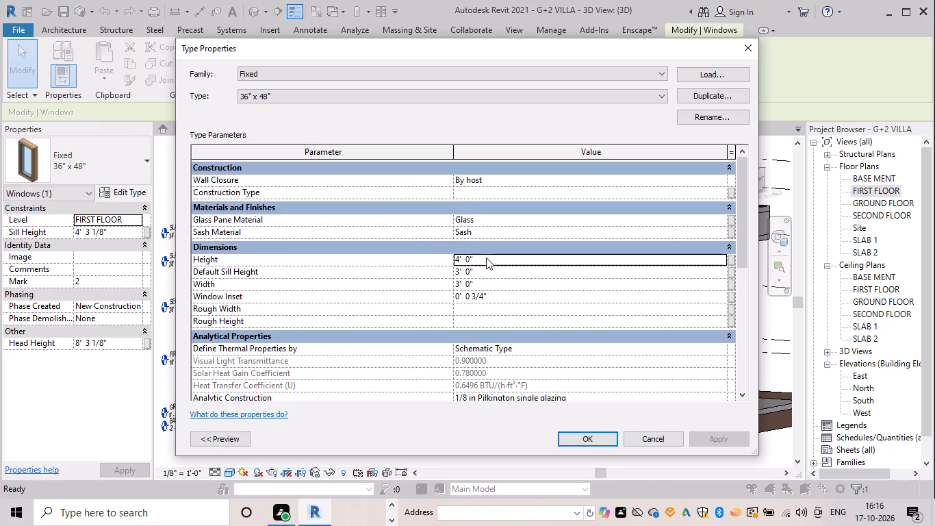
pyautogui.press('BackSpace')
pyautogui.write("5'")
pyautogui.press('Return')
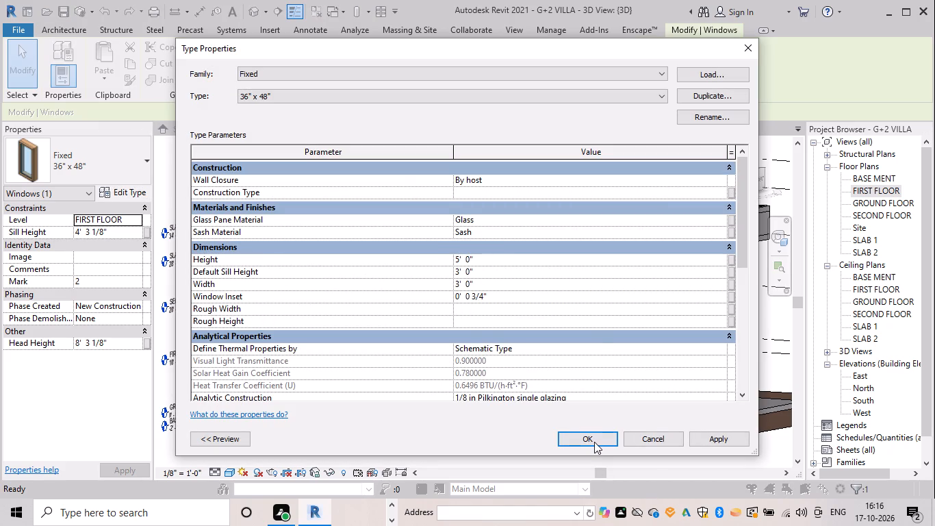
pyautogui.click(594, 442)
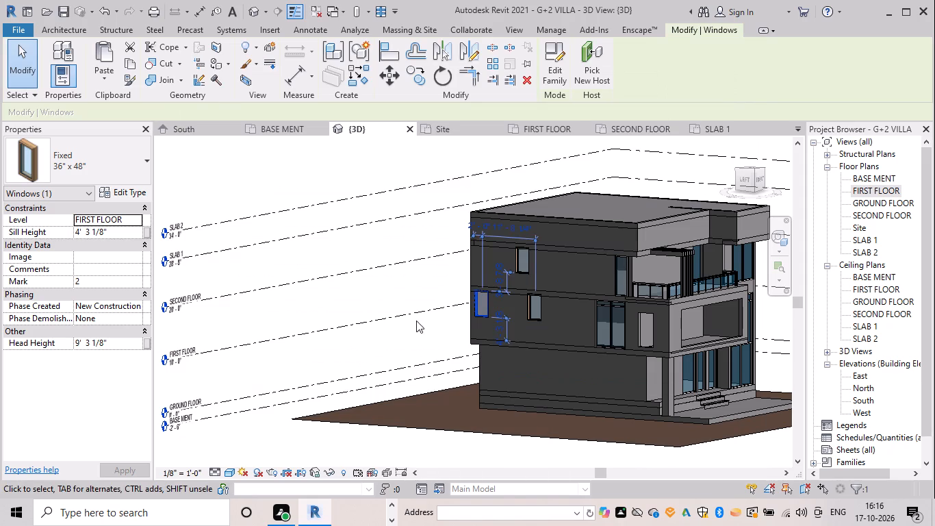
pyautogui.press('Escape')
# Nudge the rearmost first-floor side window down three increments and close the pop-up covering the model view.
pyautogui.click(486, 317)
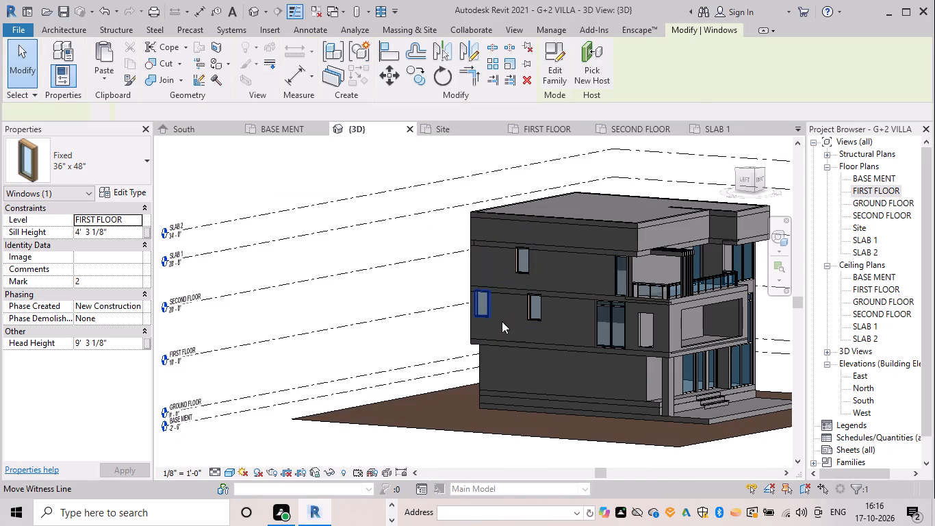
pyautogui.press('Down')
pyautogui.press('Down')
pyautogui.press('Down')
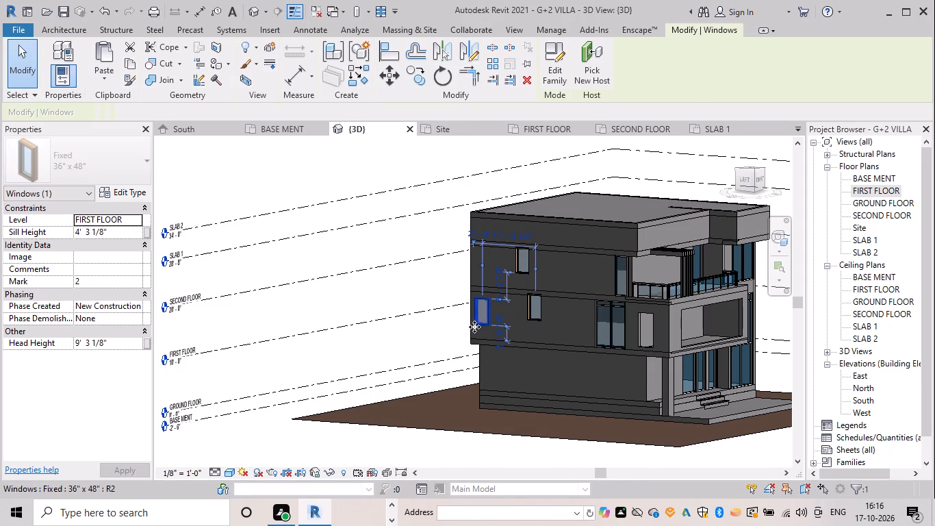
pyautogui.press('Escape')
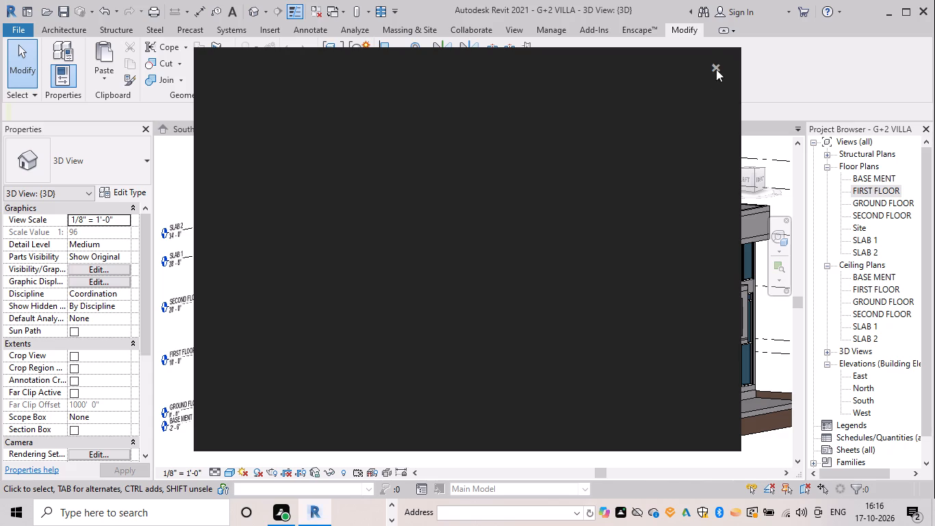
pyautogui.click(713, 62)
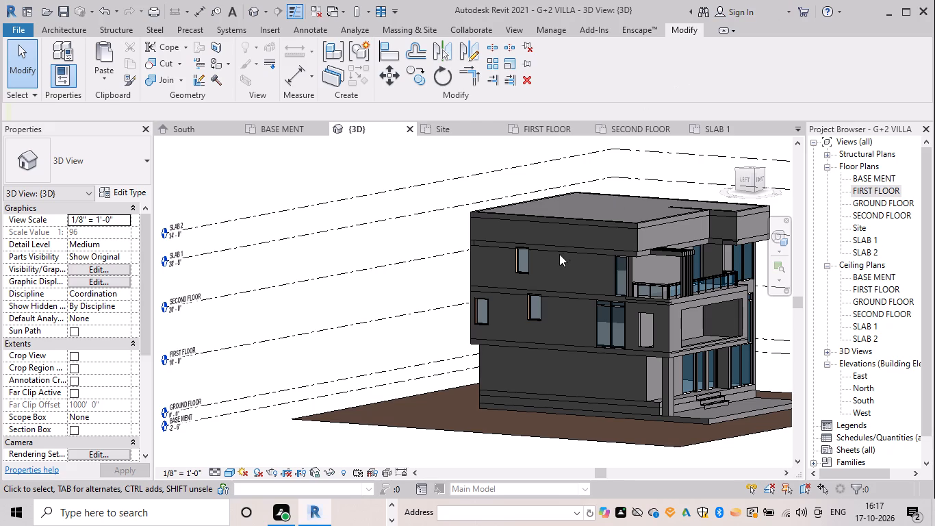
# Nudge the new second-floor side window down two increments.
pyautogui.press('Escape')
pyautogui.click(526, 268)
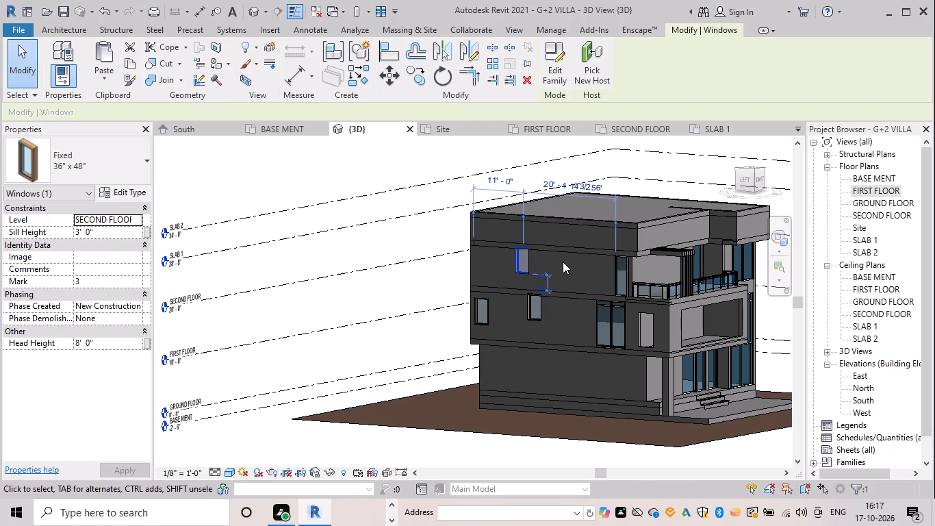
pyautogui.press('Down')
pyautogui.press('Down')
pyautogui.click(563, 260)
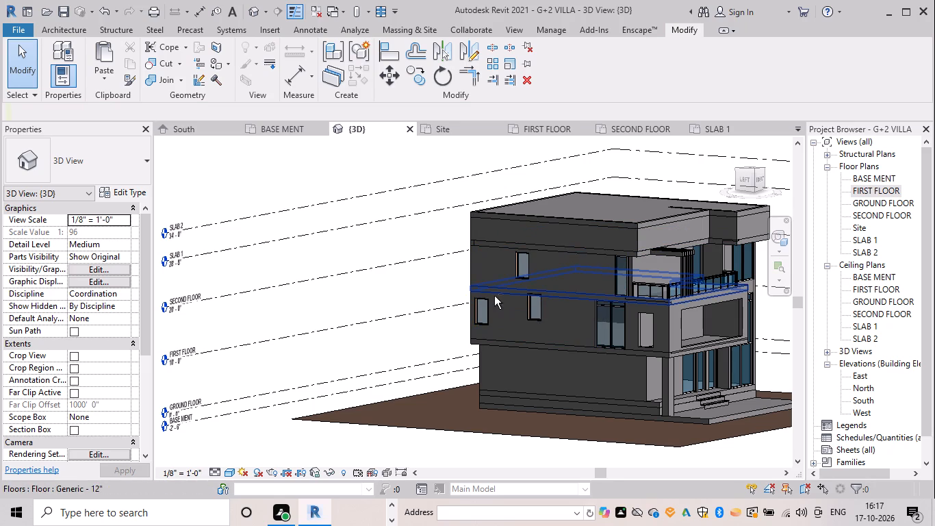
# Start a new in-place component in the Walls category, accepting the suggested name.
pyautogui.keyDown('shift'); pyautogui.moveTo(498, 297); pyautogui.dragTo(557, 279, button='middle'); pyautogui.keyUp('shift')
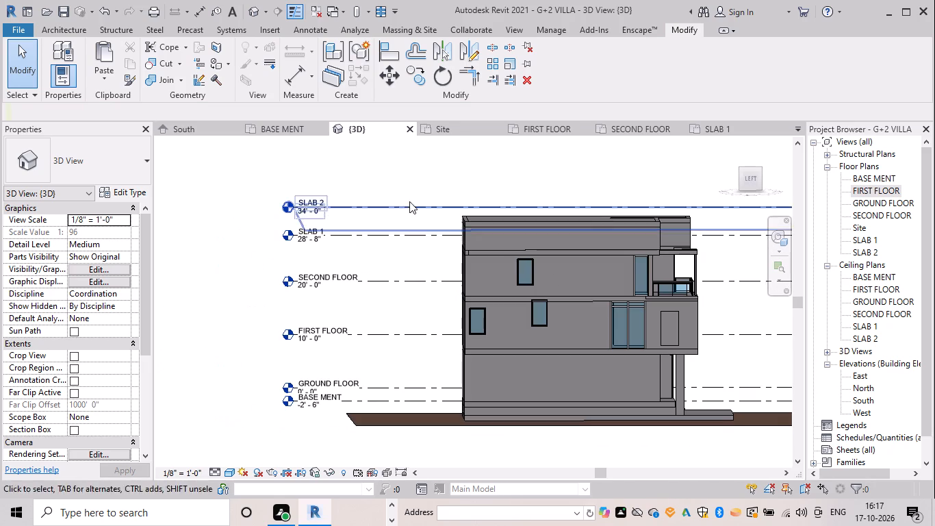
pyautogui.click(88, 36)
pyautogui.click(167, 88)
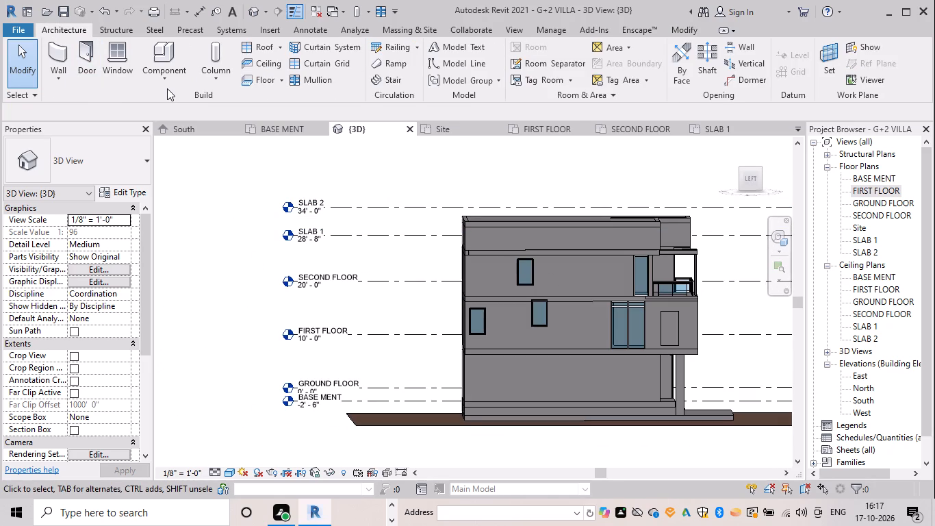
pyautogui.click(170, 79)
pyautogui.click(208, 136)
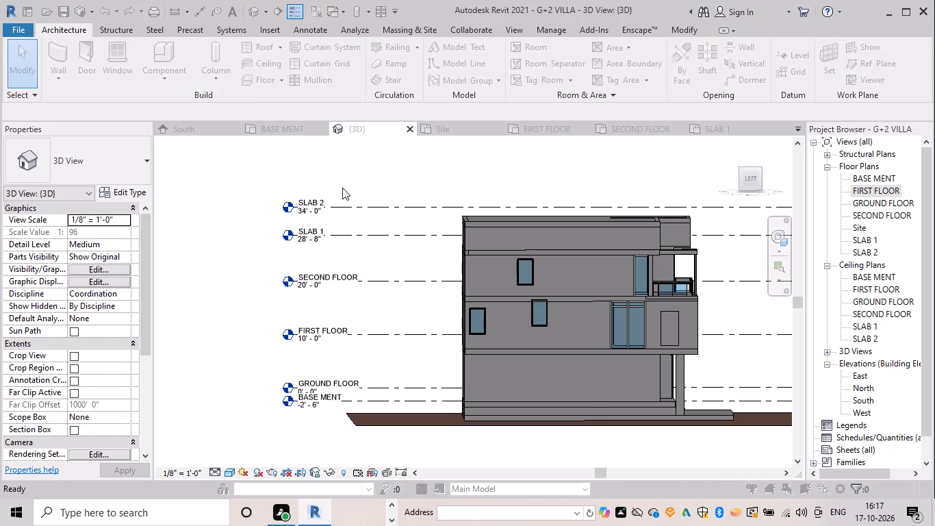
pyautogui.click(400, 185)
pyautogui.press('w')
pyautogui.click(477, 407)
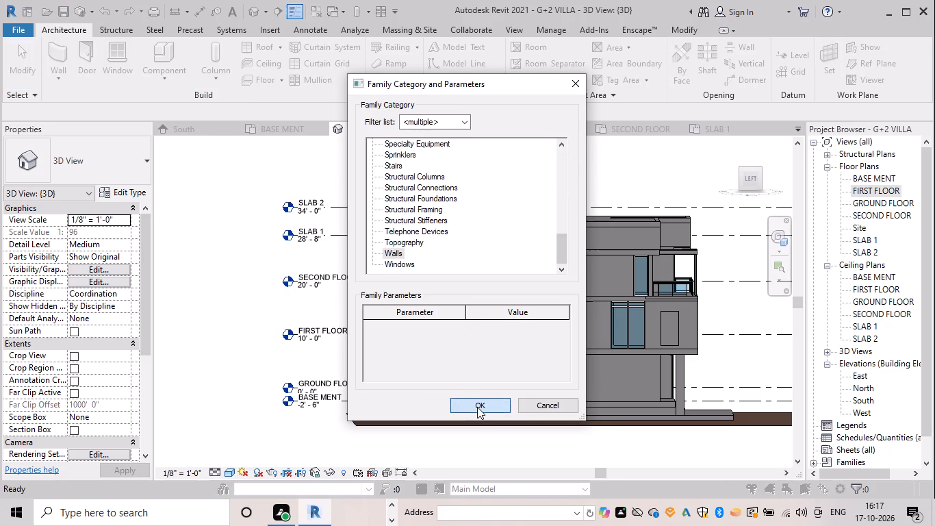
pyautogui.click(461, 286)
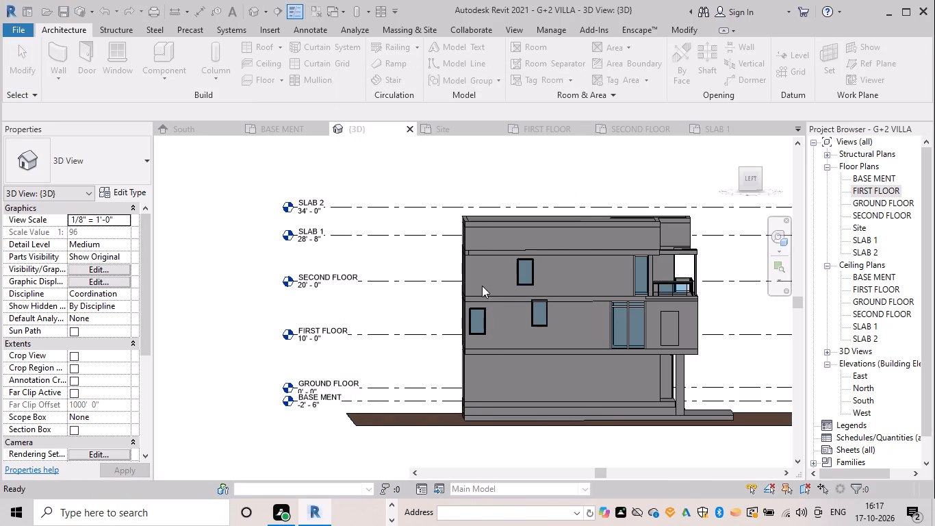
# Start an extrusion and pick the outer face of the second-floor side wall as its work plane.
pyautogui.click(118, 56)
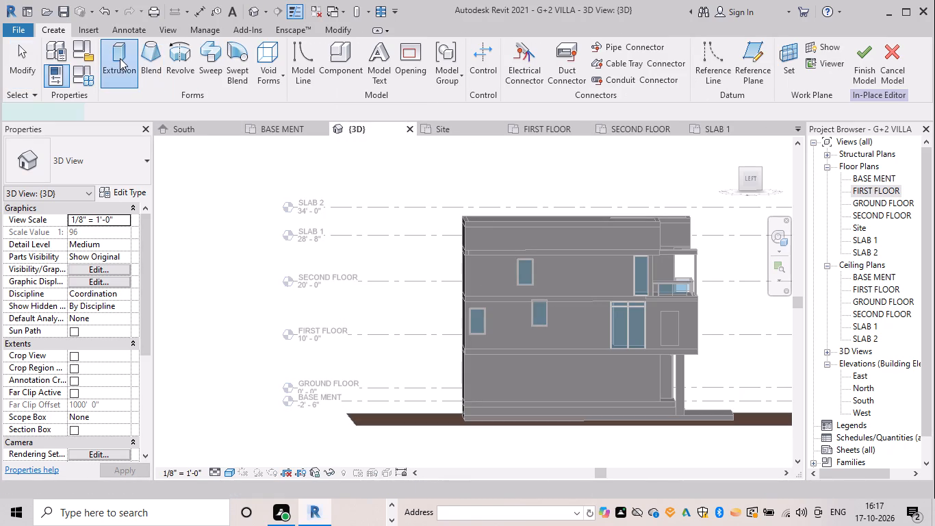
pyautogui.doubleClick(120, 59)
pyautogui.click(599, 55)
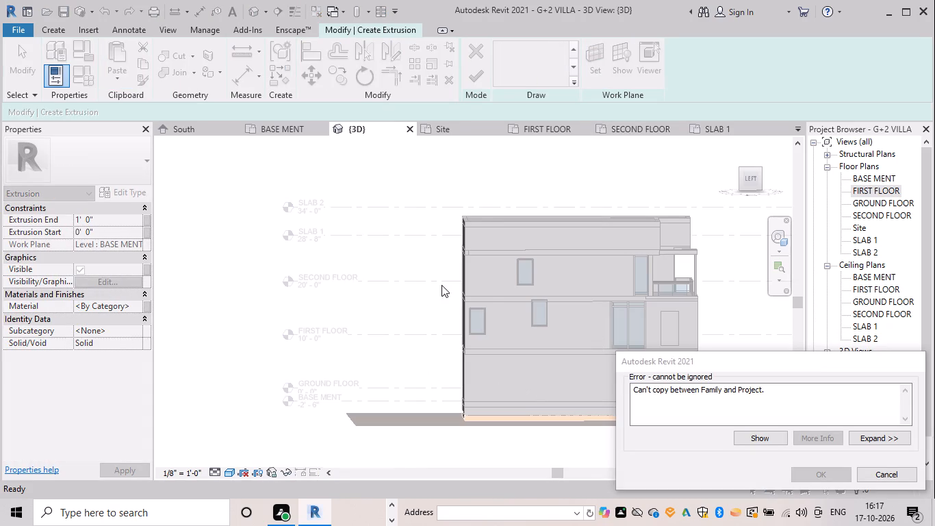
pyautogui.click(888, 472)
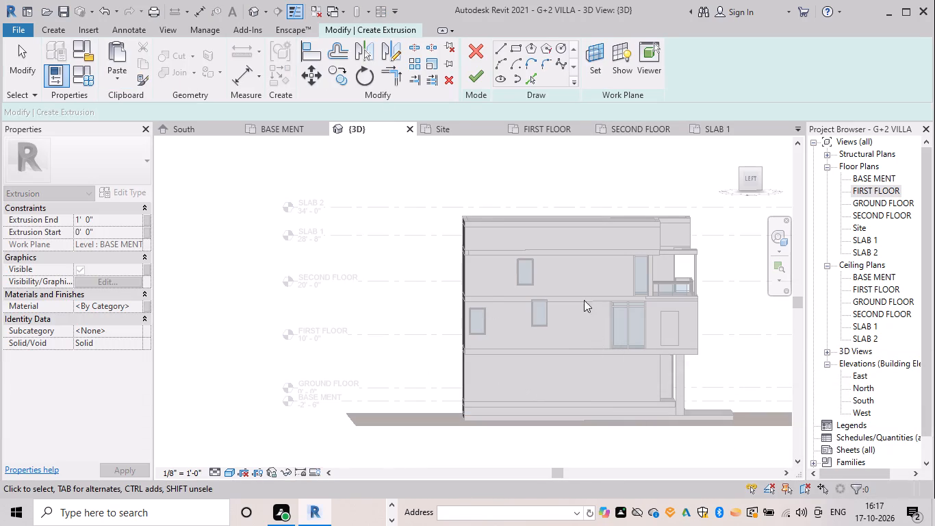
pyautogui.click(591, 78)
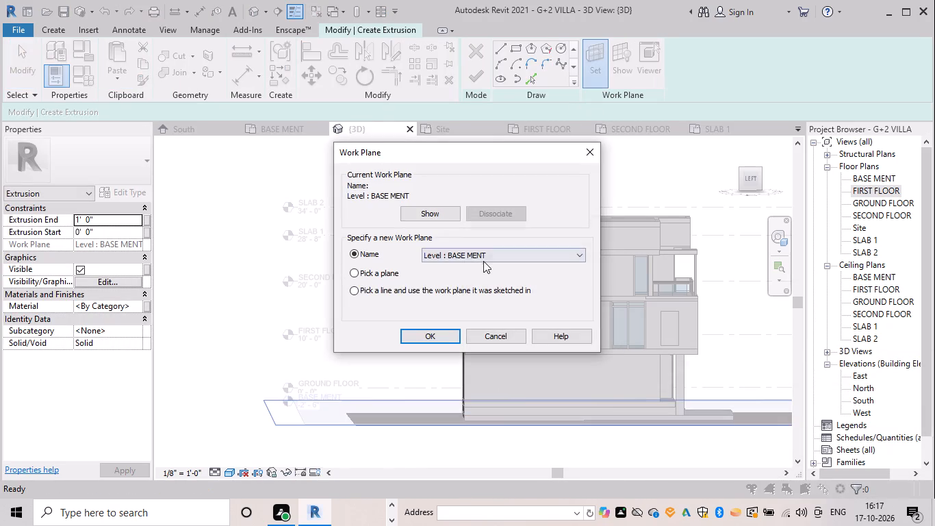
pyautogui.click(389, 274)
pyautogui.click(413, 338)
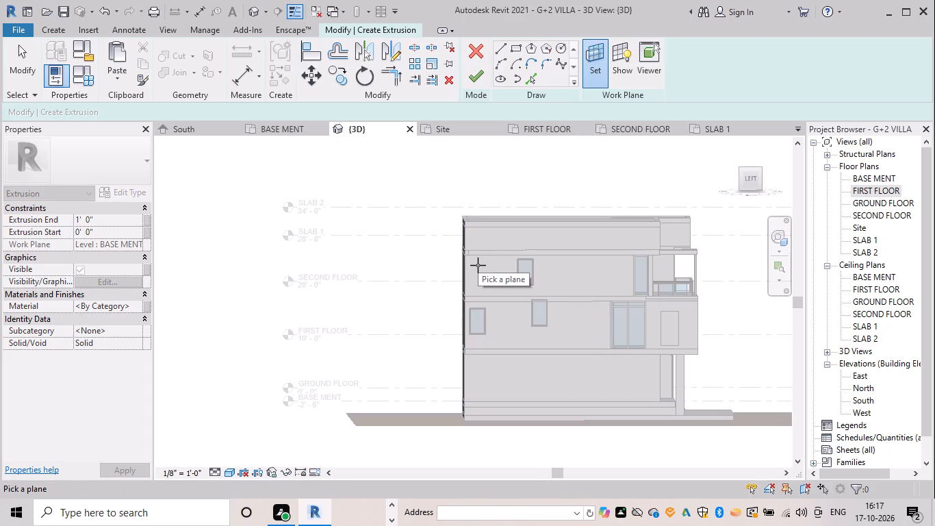
pyautogui.click(483, 259)
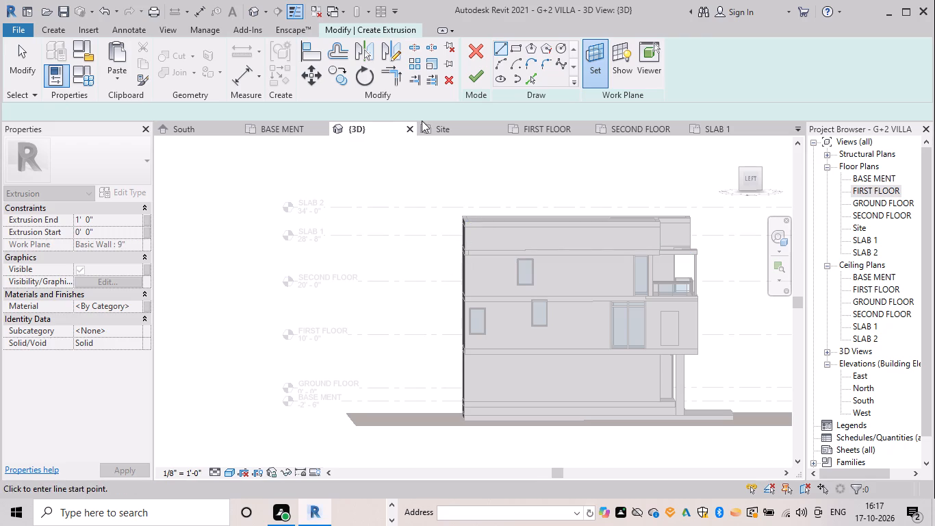
# Sketch a rectangular extrusion profile on the second-floor side wall, starting from the rear corner of the floor slab.
pyautogui.doubleClick(511, 51)
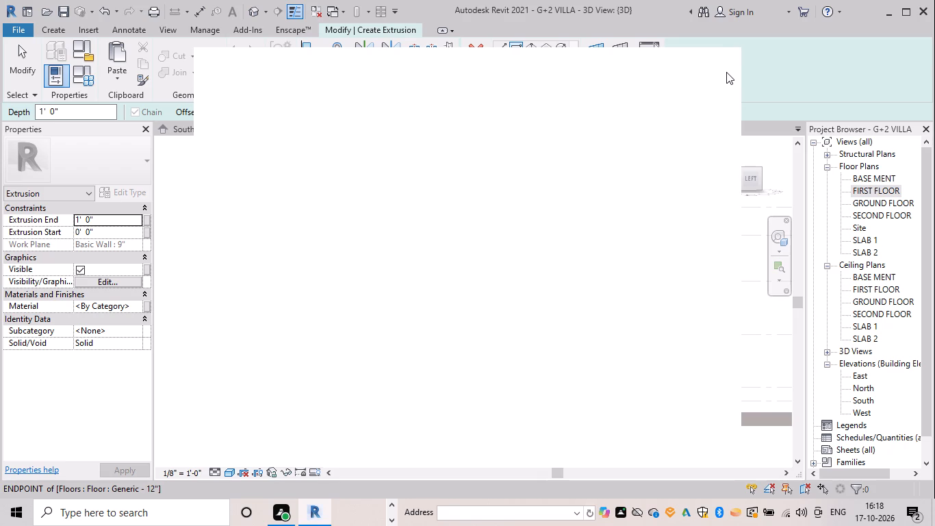
pyautogui.scroll(-2, 755, 324)
pyautogui.moveTo(753, 323); pyautogui.dragTo(788, 323, button='middle')
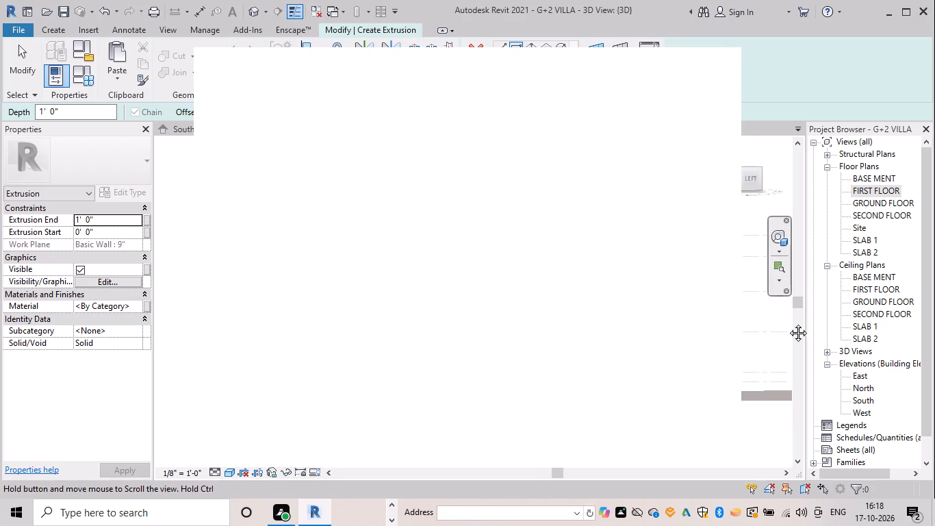
pyautogui.moveTo(788, 323); pyautogui.dragTo(895, 308, button='middle')
pyautogui.scroll(-6, 780, 321)
pyautogui.moveTo(765, 332); pyautogui.dragTo(738, 330, button='middle')
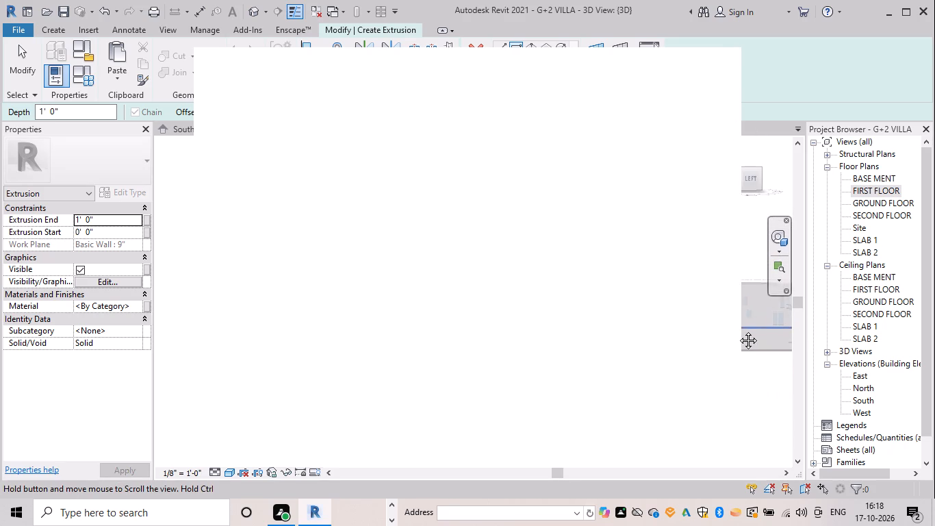
pyautogui.moveTo(738, 330); pyautogui.dragTo(728, 335, button='middle')
pyautogui.scroll(-3, 741, 338)
pyautogui.moveTo(754, 336); pyautogui.dragTo(796, 335, button='middle')
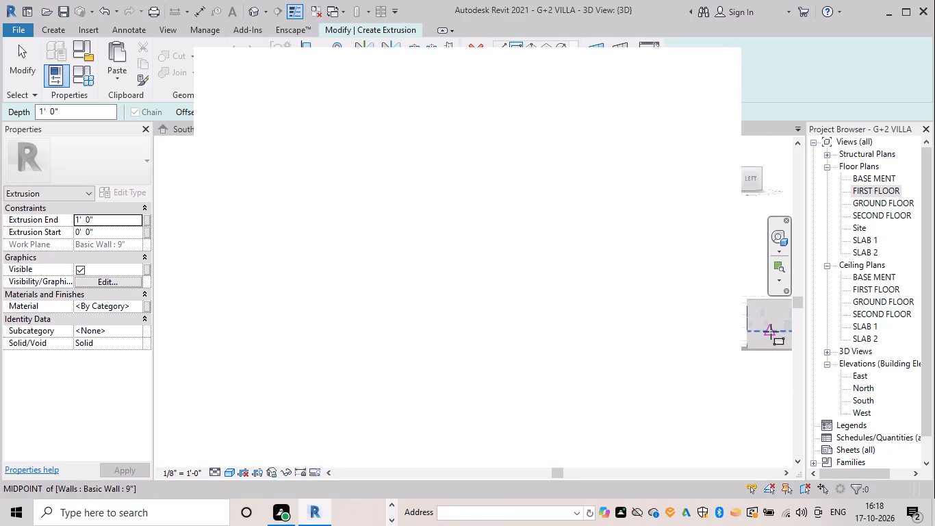
pyautogui.keyDown('shift'); pyautogui.moveTo(771, 331); pyautogui.dragTo(721, 347, button='middle'); pyautogui.keyUp('shift')
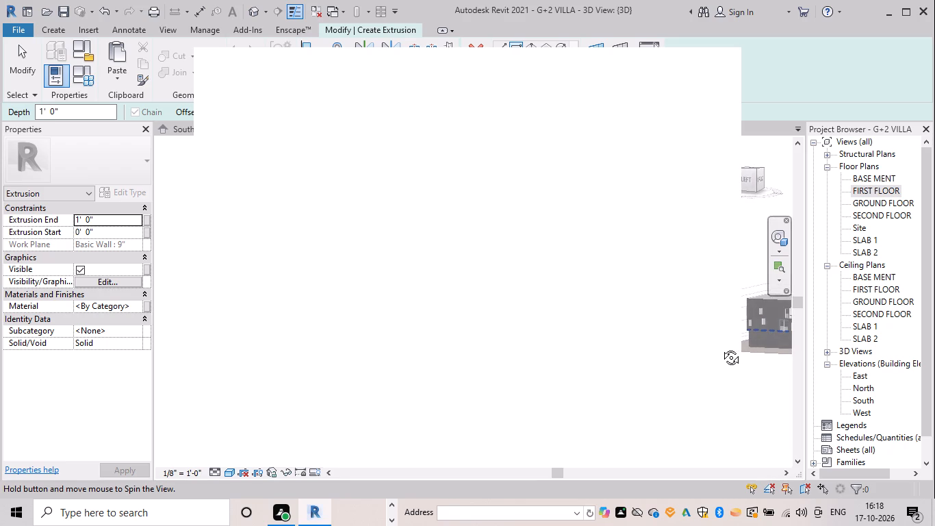
pyautogui.keyDown('shift'); pyautogui.moveTo(721, 347); pyautogui.dragTo(699, 358, button='middle'); pyautogui.keyUp('shift')
pyautogui.moveTo(767, 335); pyautogui.dragTo(744, 338, button='middle')
pyautogui.keyDown('shift'); pyautogui.middleClick(744, 338); pyautogui.keyUp('shift')
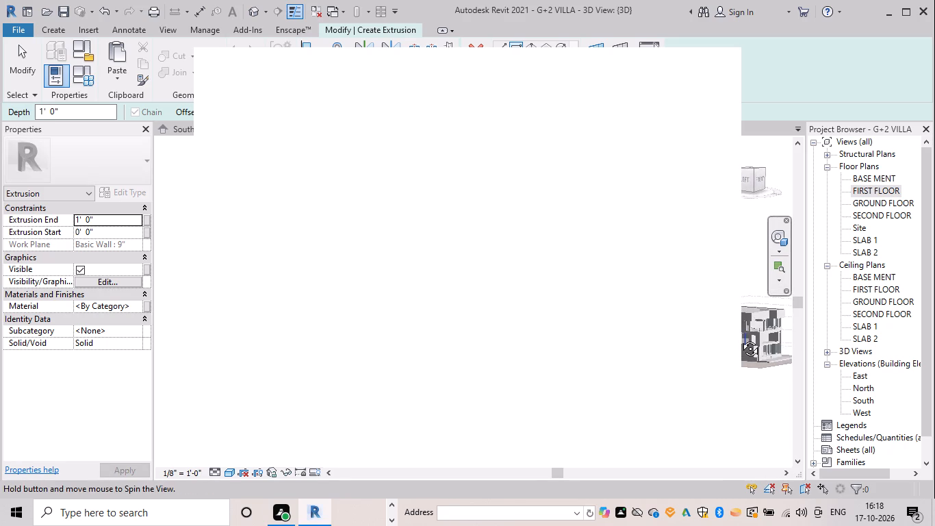
pyautogui.moveTo(760, 338); pyautogui.dragTo(806, 318, button='middle')
pyautogui.scroll(3, 769, 318)
pyautogui.moveTo(769, 318); pyautogui.dragTo(769, 341, button='middle')
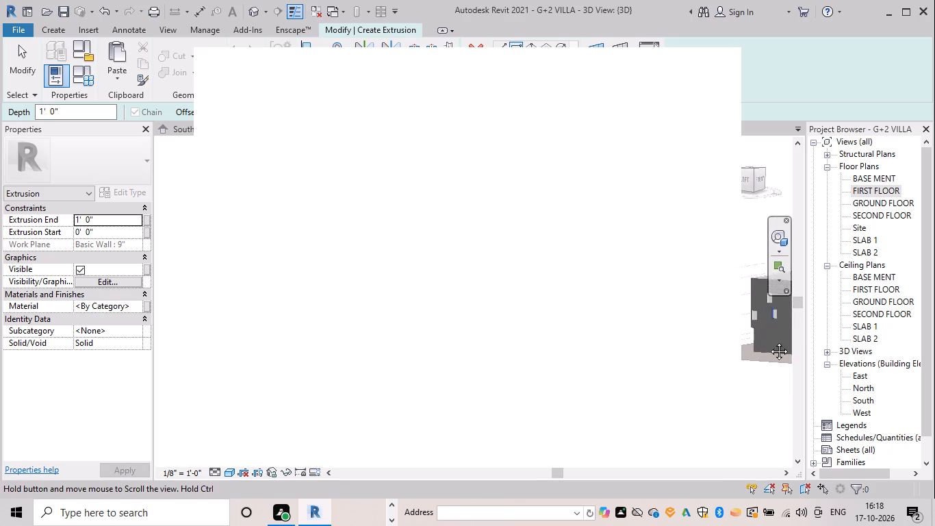
pyautogui.moveTo(769, 341); pyautogui.dragTo(759, 377, button='middle')
pyautogui.scroll(4, 759, 377)
pyautogui.moveTo(760, 347); pyautogui.dragTo(782, 342, button='middle')
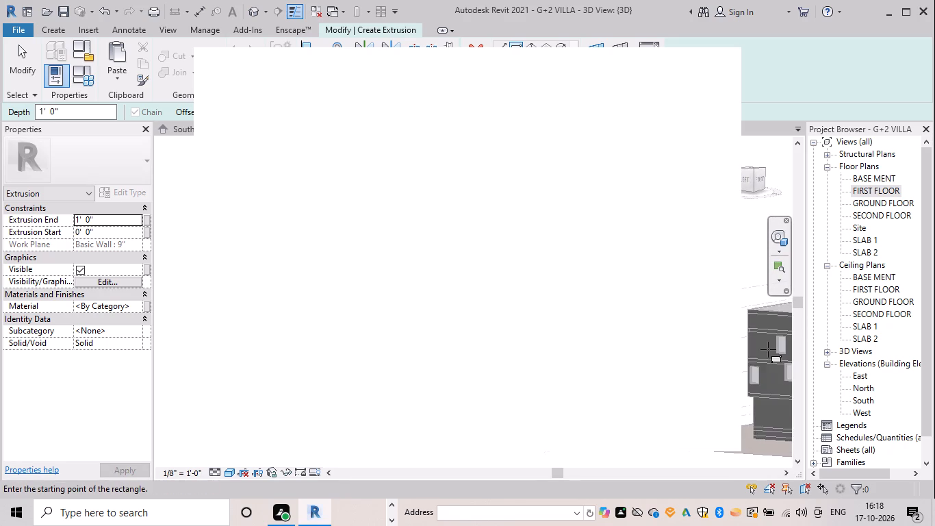
pyautogui.scroll(2, 768, 349)
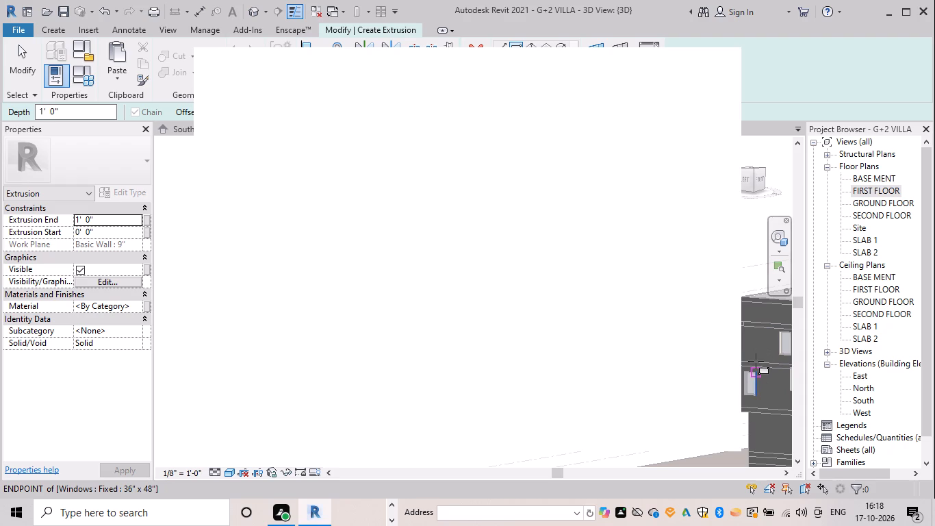
pyautogui.moveTo(764, 358); pyautogui.dragTo(783, 355, button='middle')
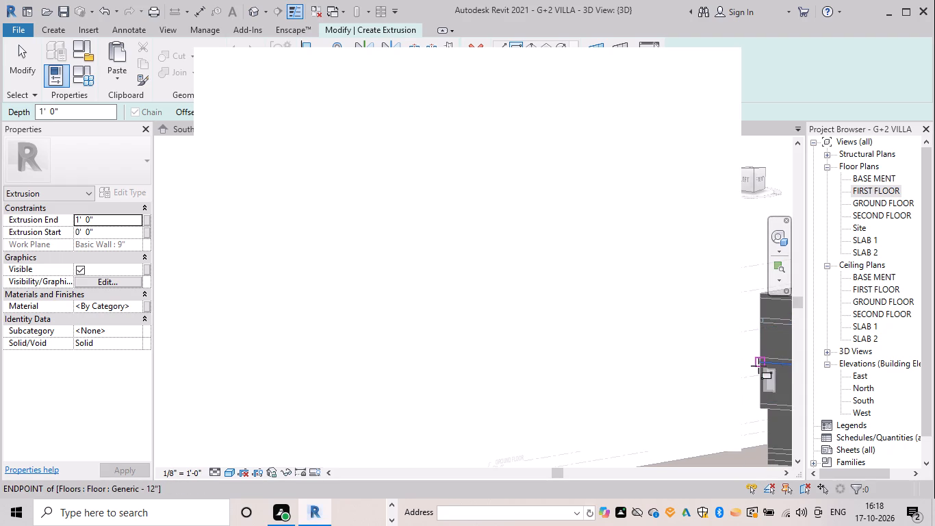
pyautogui.click(758, 366)
pyautogui.moveTo(777, 325); pyautogui.dragTo(718, 336, button='middle')
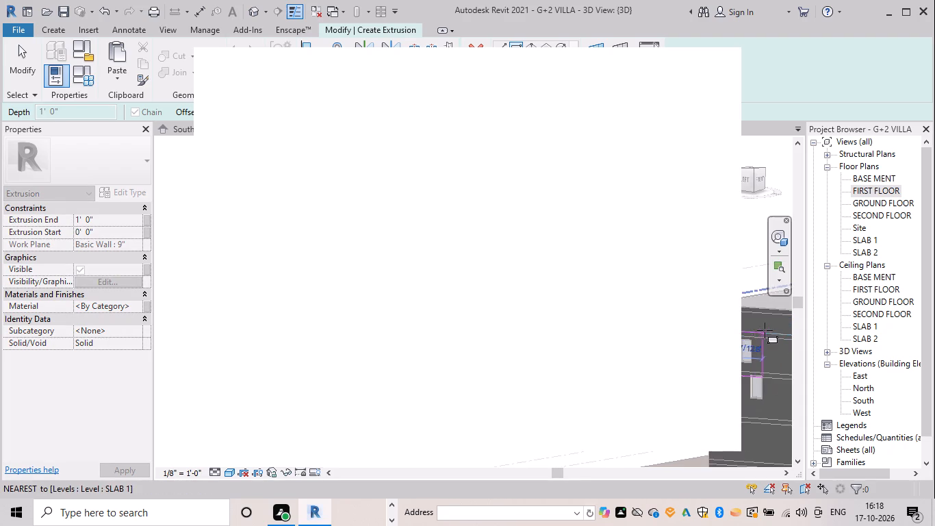
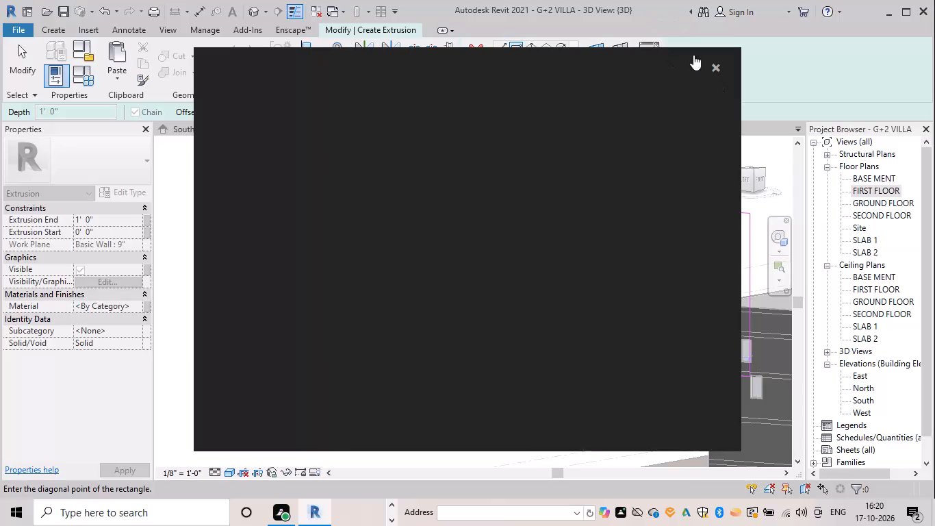
# Complete the rear rectangle of the side-wall extrusion profile, 15' high up to the top of the roof slab.
pyautogui.click(714, 63)
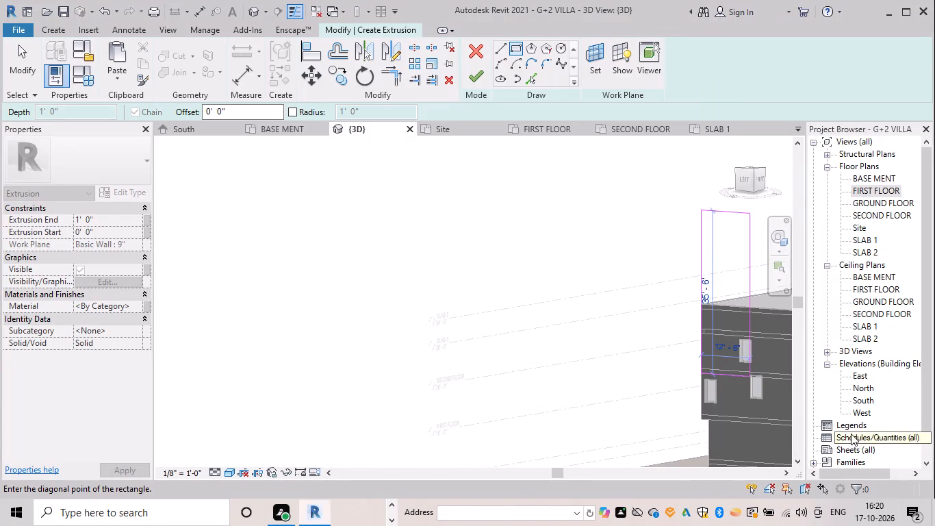
pyautogui.scroll(-2, 641, 366)
pyautogui.keyDown('shift'); pyautogui.moveTo(626, 330); pyautogui.dragTo(706, 321, button='middle'); pyautogui.keyUp('shift')
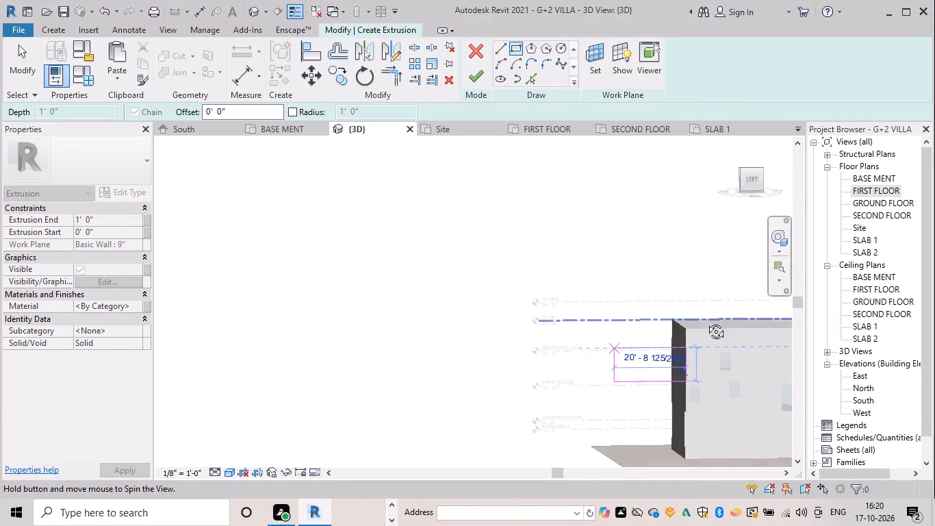
pyautogui.keyDown('shift'); pyautogui.moveTo(706, 321); pyautogui.dragTo(712, 319, button='middle'); pyautogui.keyUp('shift')
pyautogui.moveTo(728, 335); pyautogui.dragTo(699, 328, button='middle')
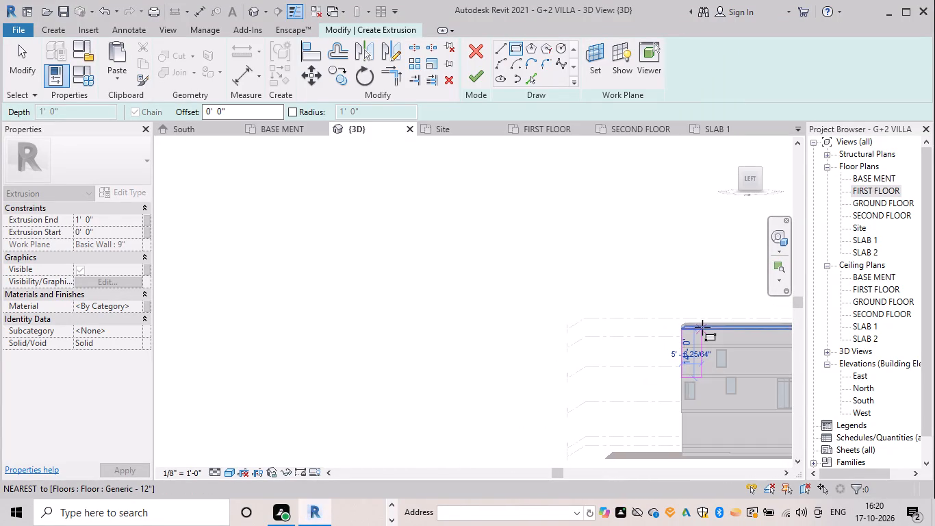
pyautogui.scroll(4, 703, 327)
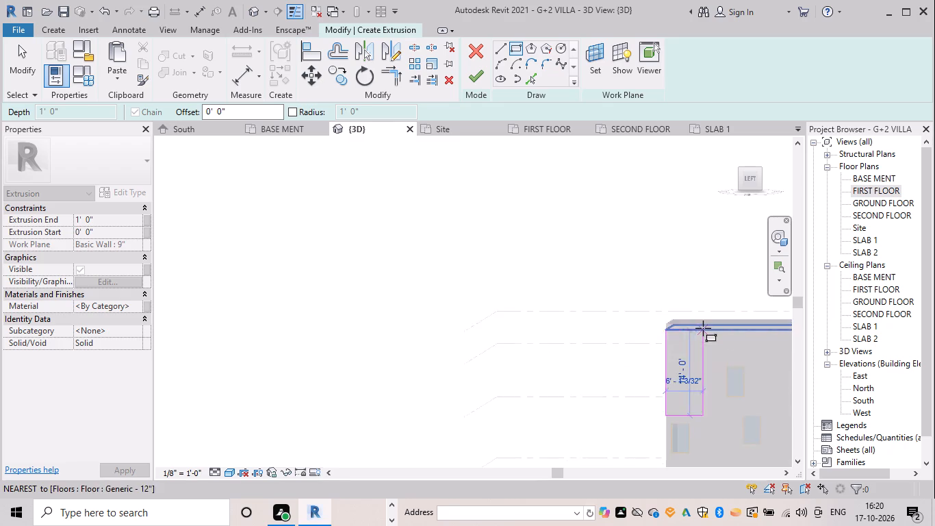
pyautogui.scroll(5, 715, 342)
pyautogui.click(708, 308)
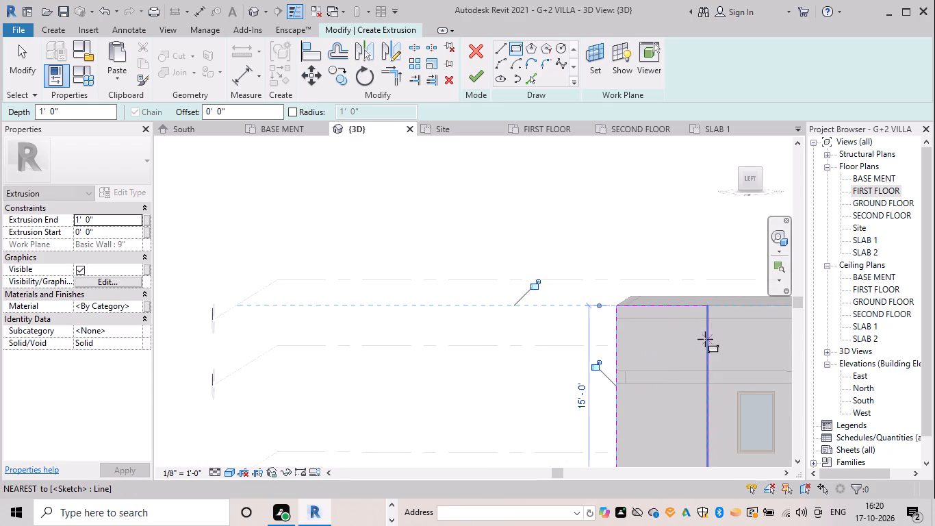
# Sketch a second rectangle about 29'-3" by 6'-4" along the top of the side wall, from the rear rectangle to the front corner.
pyautogui.moveTo(709, 308); pyautogui.dragTo(720, 312)
pyautogui.scroll(-2, 745, 360)
pyautogui.middleClick(745, 360)
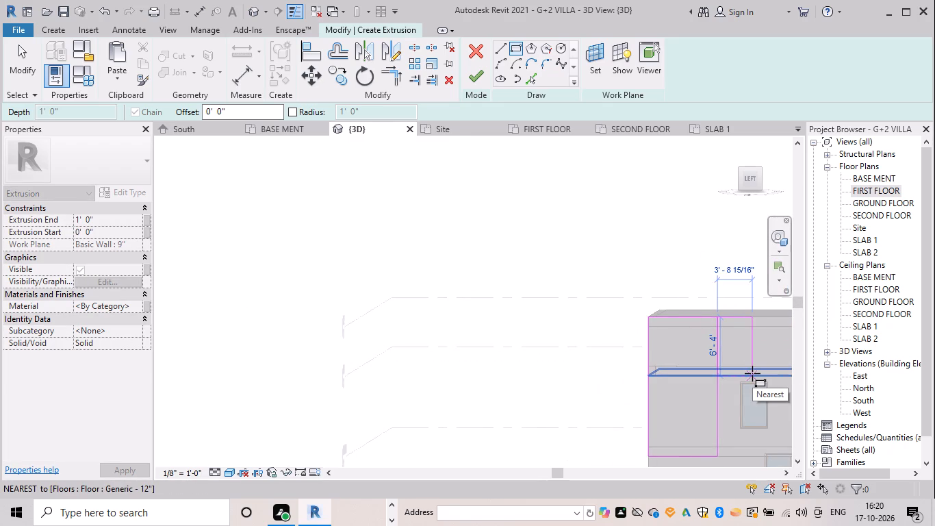
pyautogui.moveTo(757, 358); pyautogui.dragTo(585, 328, button='middle')
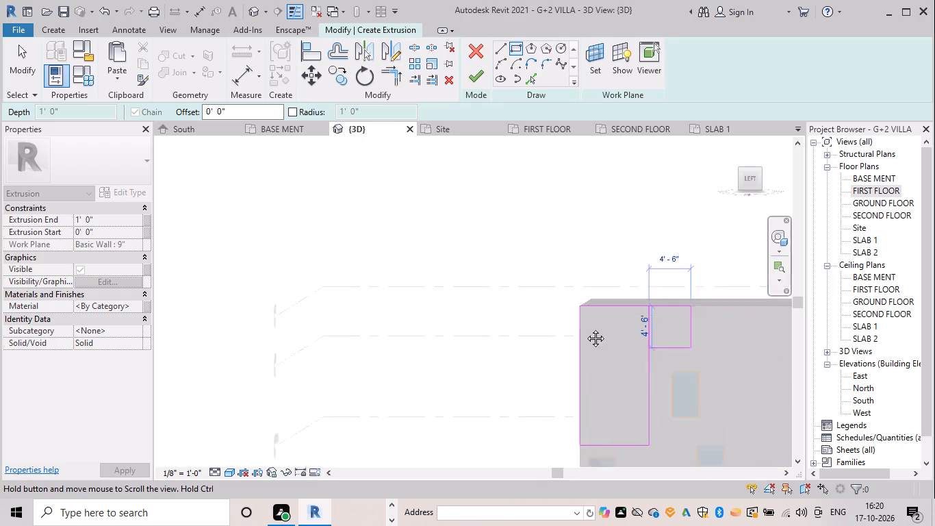
pyautogui.moveTo(585, 328); pyautogui.dragTo(539, 318, button='middle')
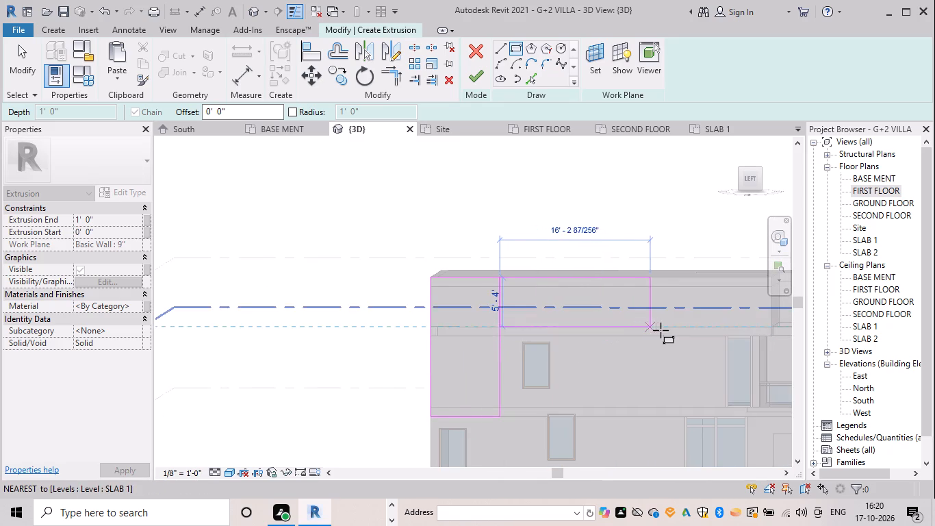
pyautogui.scroll(-1, 663, 330)
pyautogui.moveTo(658, 329); pyautogui.dragTo(524, 318, button='middle')
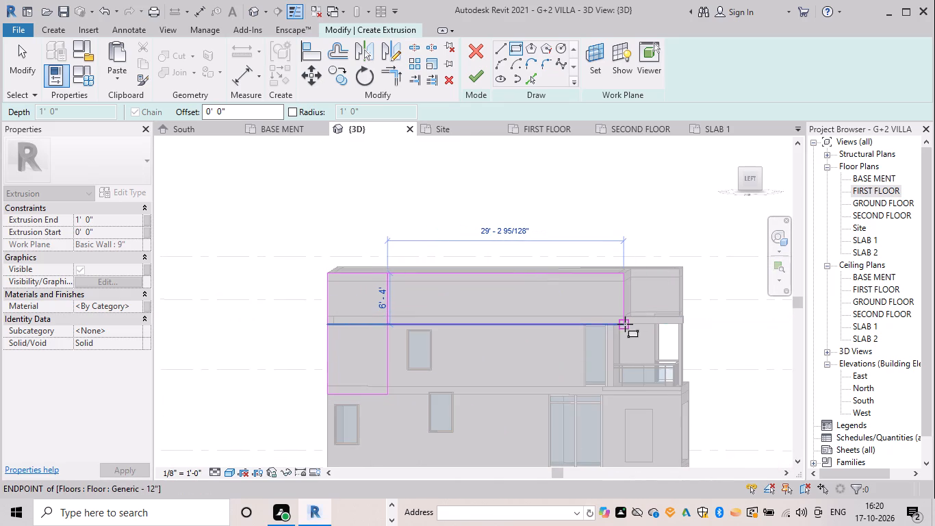
pyautogui.click(625, 324)
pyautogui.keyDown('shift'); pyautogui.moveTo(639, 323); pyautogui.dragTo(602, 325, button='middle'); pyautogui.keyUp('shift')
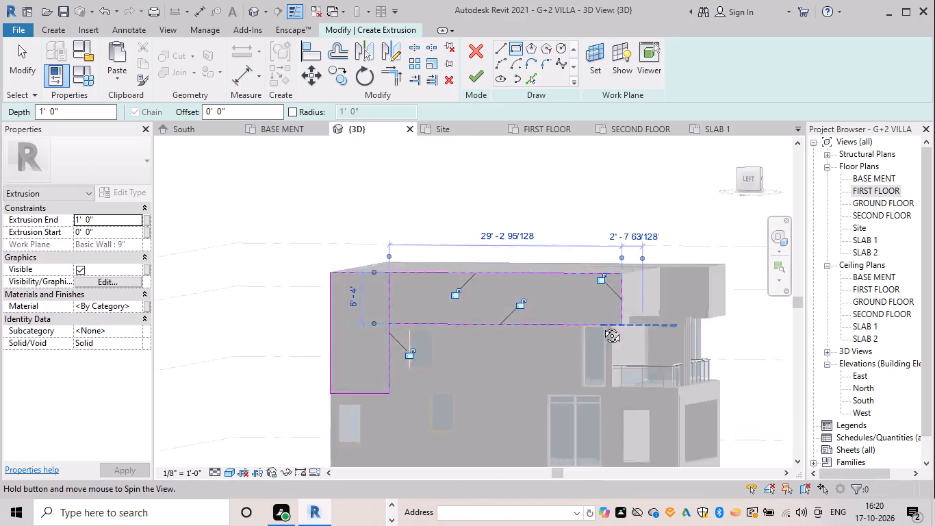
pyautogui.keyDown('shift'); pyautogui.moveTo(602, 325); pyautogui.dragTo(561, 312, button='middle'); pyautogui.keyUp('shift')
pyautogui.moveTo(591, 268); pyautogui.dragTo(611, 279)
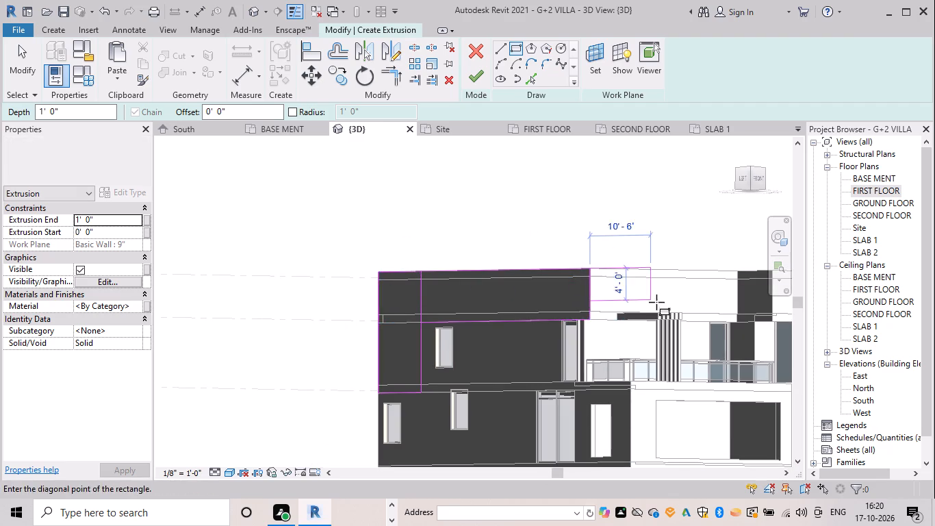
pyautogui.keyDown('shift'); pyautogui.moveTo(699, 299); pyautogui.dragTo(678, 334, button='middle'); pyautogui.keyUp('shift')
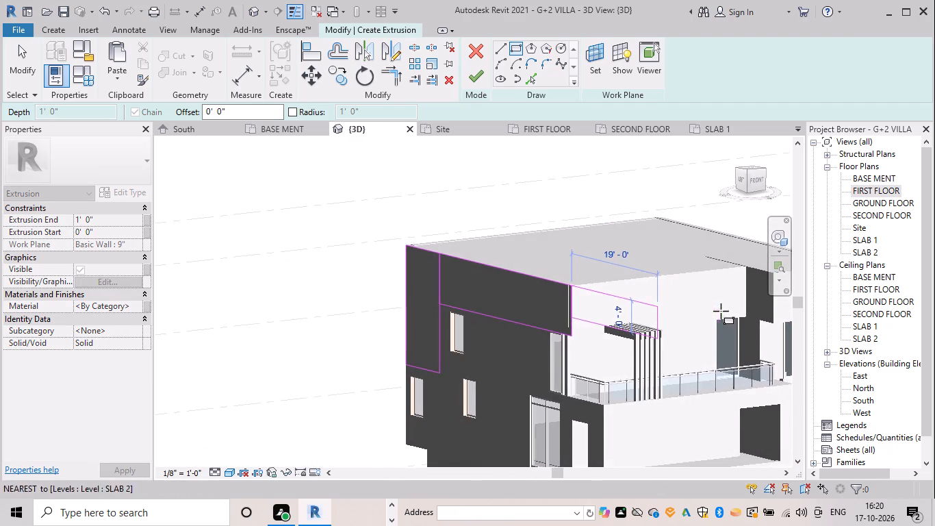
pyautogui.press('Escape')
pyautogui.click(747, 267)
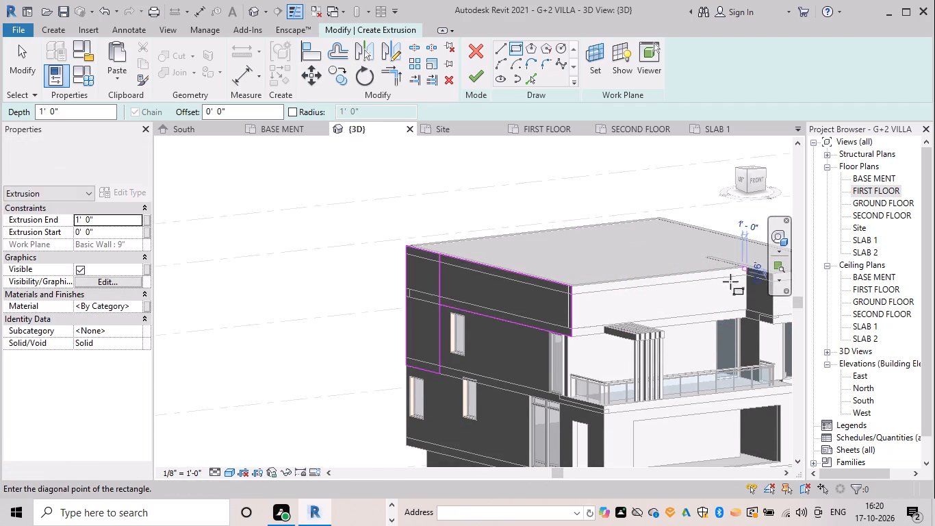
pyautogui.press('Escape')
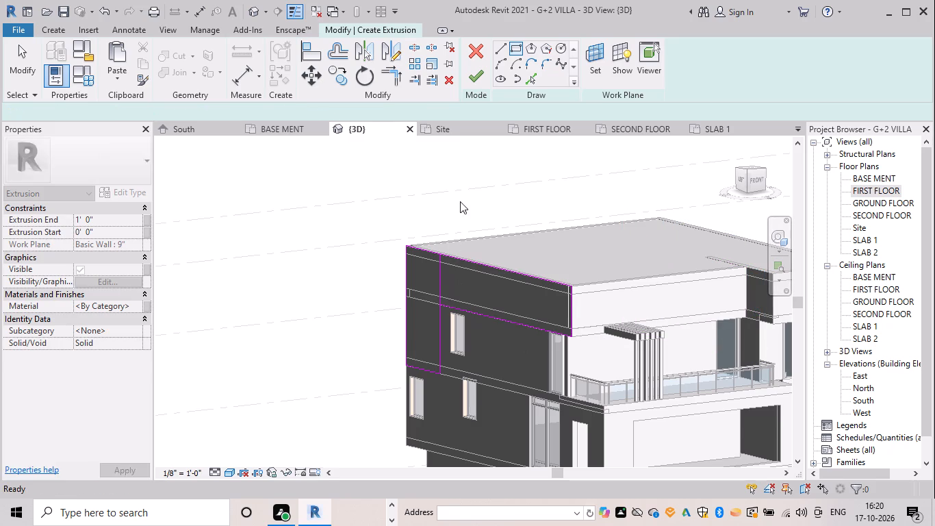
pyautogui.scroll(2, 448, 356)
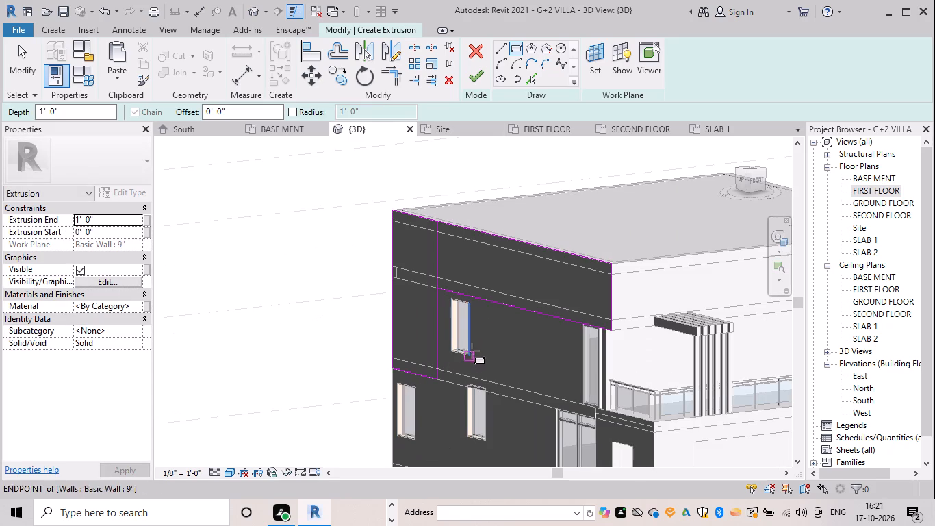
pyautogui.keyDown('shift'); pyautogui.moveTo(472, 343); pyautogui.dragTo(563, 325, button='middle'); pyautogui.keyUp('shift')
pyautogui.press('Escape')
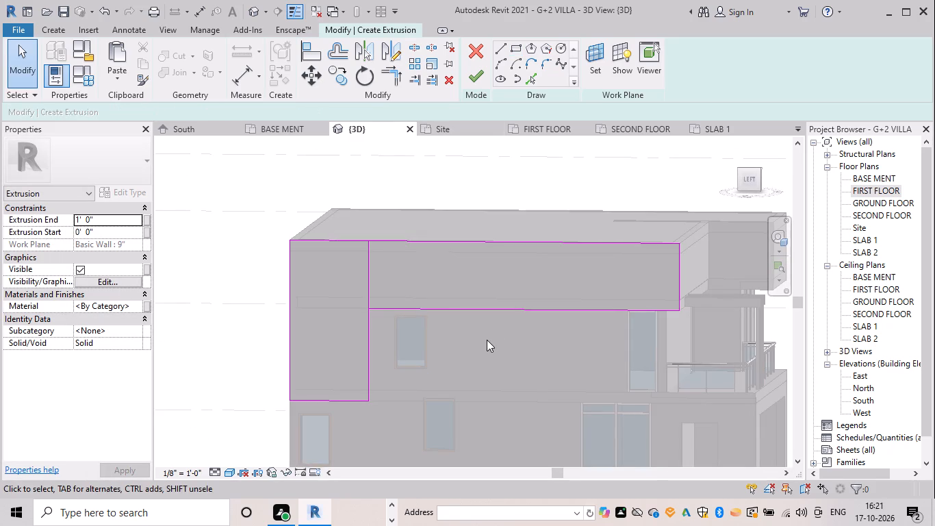
# Trim the two rectangles into one L-shaped outline, delete the leftover segment between them and finish the extrusion sketch.
pyautogui.press('t')
pyautogui.press('r')
pyautogui.click(369, 322)
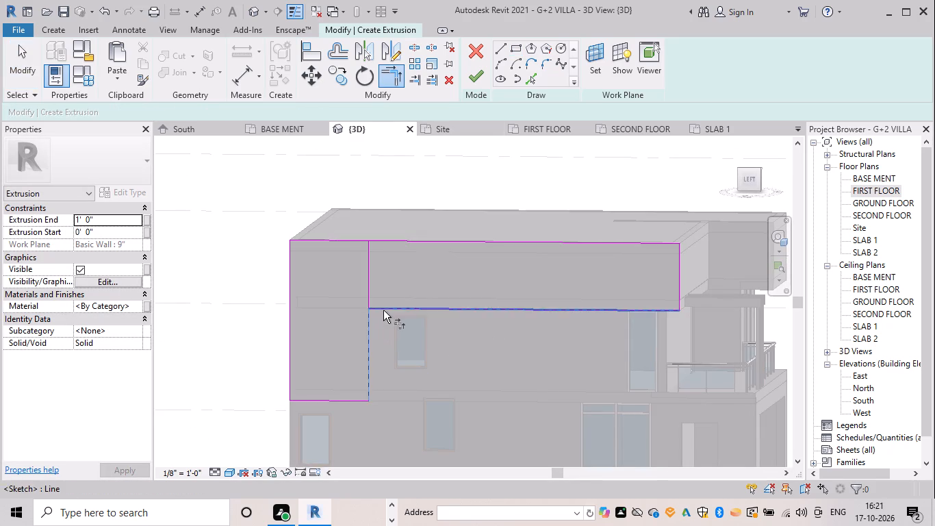
pyautogui.click(383, 310)
pyautogui.click(370, 321)
pyautogui.click(389, 308)
pyautogui.press('Escape')
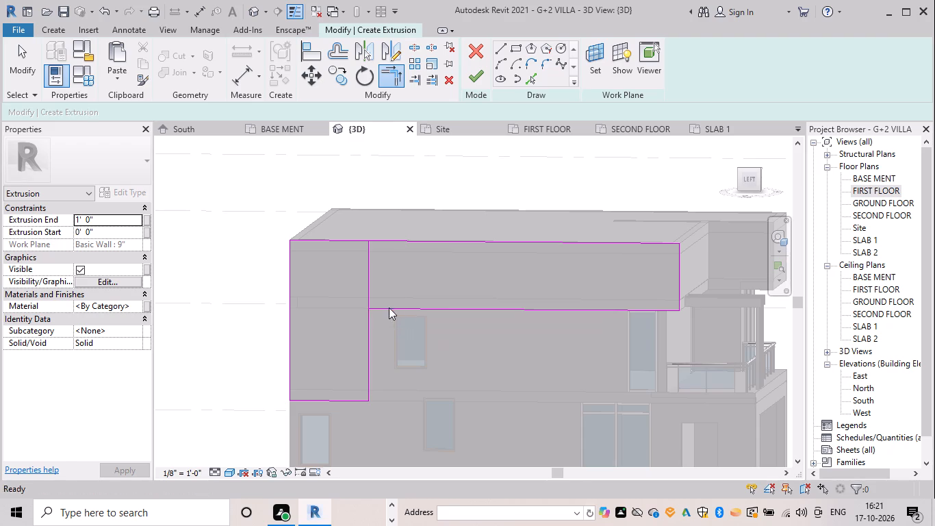
pyautogui.click(369, 299)
pyautogui.press('Delete')
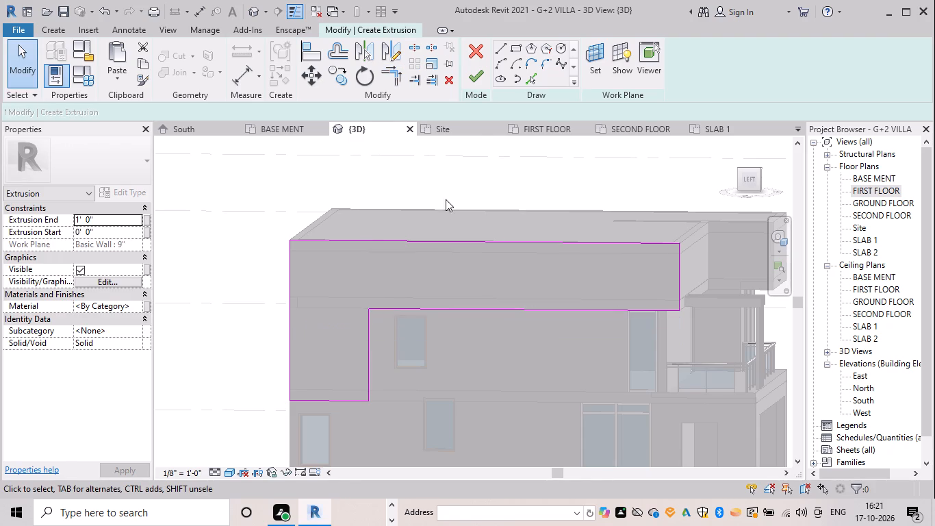
pyautogui.click(473, 71)
pyautogui.scroll(-1, 425, 295)
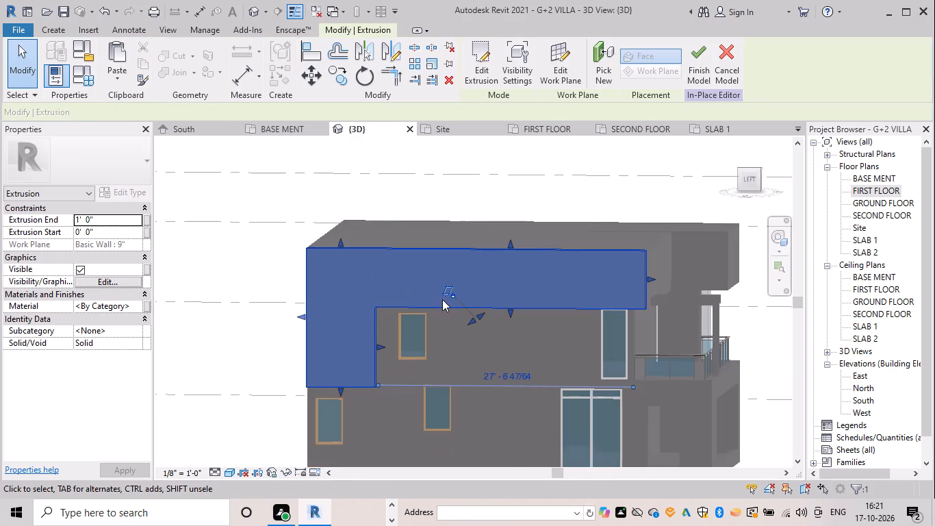
pyautogui.press('Escape')
# Set the Extrusion End of the L-shaped side-wall extrusion to 1' 2".
pyautogui.keyDown('shift'); pyautogui.moveTo(526, 334); pyautogui.dragTo(511, 261, button='middle'); pyautogui.keyUp('shift')
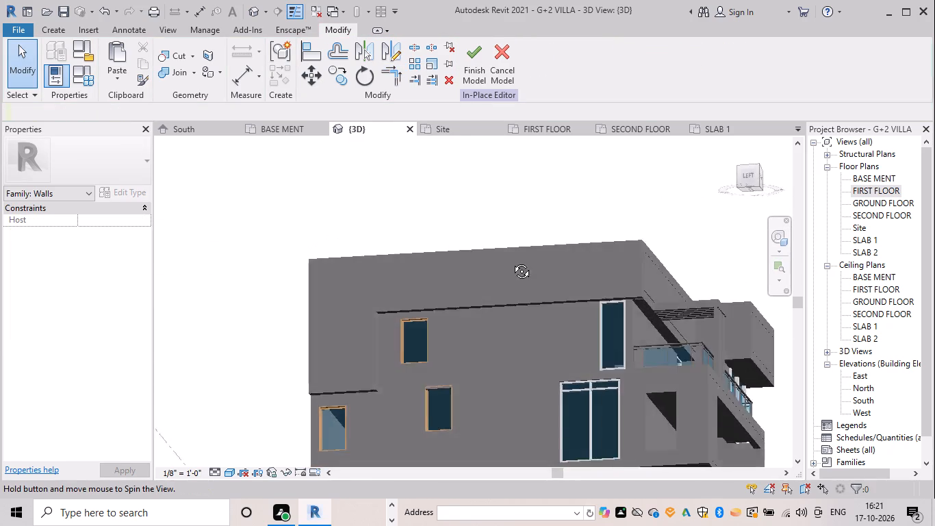
pyautogui.keyDown('shift'); pyautogui.moveTo(511, 261); pyautogui.dragTo(420, 252, button='middle'); pyautogui.keyUp('shift')
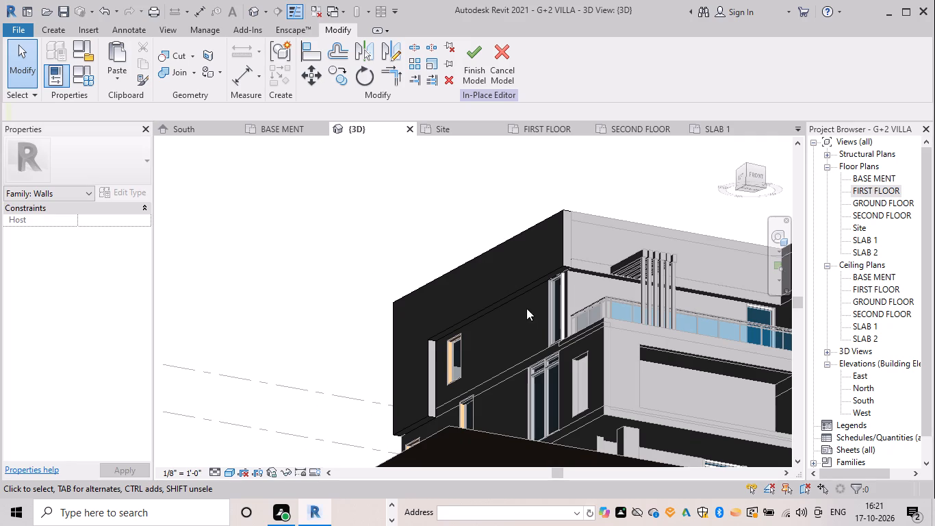
pyautogui.click(513, 289)
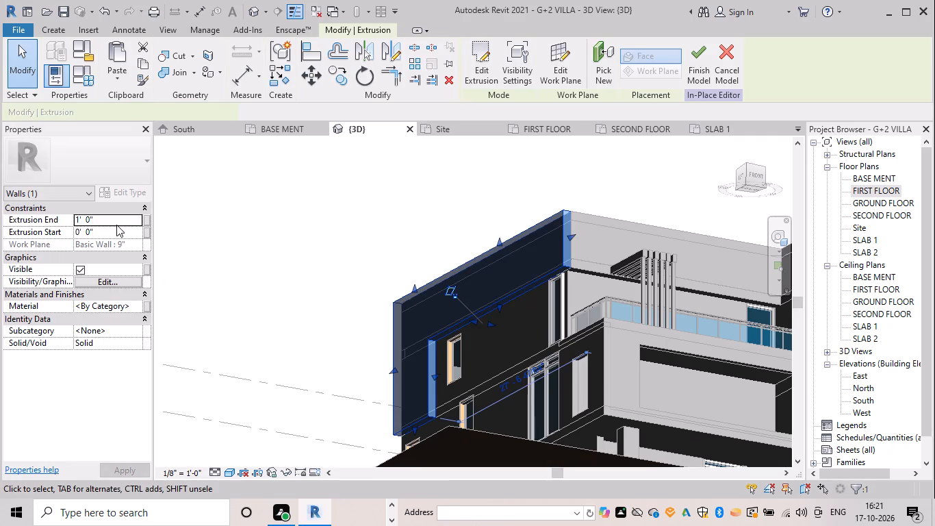
pyautogui.click(116, 225)
pyautogui.press('BackSpace')
pyautogui.press('1')
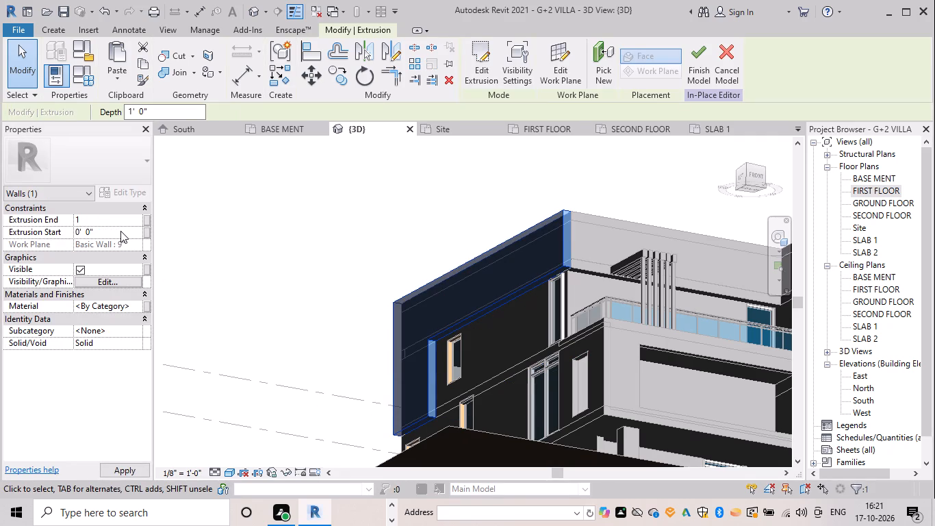
pyautogui.write('\'2"')
pyautogui.press('Return')
pyautogui.click(375, 178)
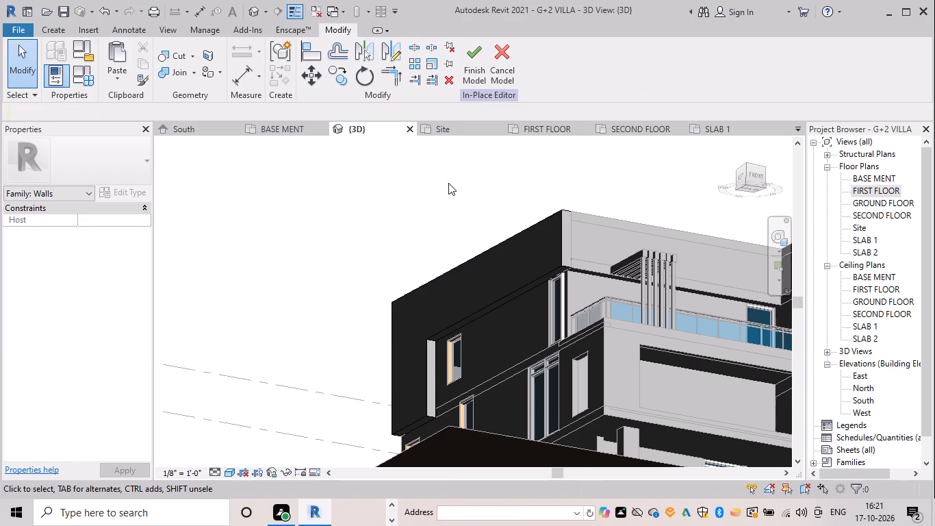
# Start another extrusion and pick the front face of the upper wall above the balcony as its work plane.
pyautogui.scroll(-2, 525, 196)
pyautogui.keyDown('shift'); pyautogui.moveTo(661, 199); pyautogui.dragTo(656, 203, button='middle'); pyautogui.keyUp('shift')
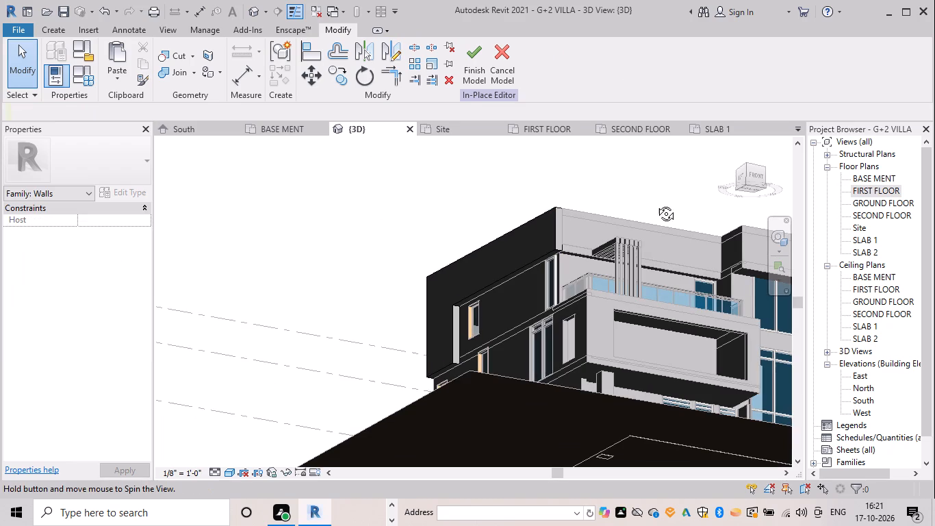
pyautogui.keyDown('shift'); pyautogui.scroll(-1, 654, 205); pyautogui.keyUp('shift')
pyautogui.keyDown('shift'); pyautogui.moveTo(656, 203); pyautogui.dragTo(611, 279, button='middle'); pyautogui.keyUp('shift')
pyautogui.scroll(4, 551, 254)
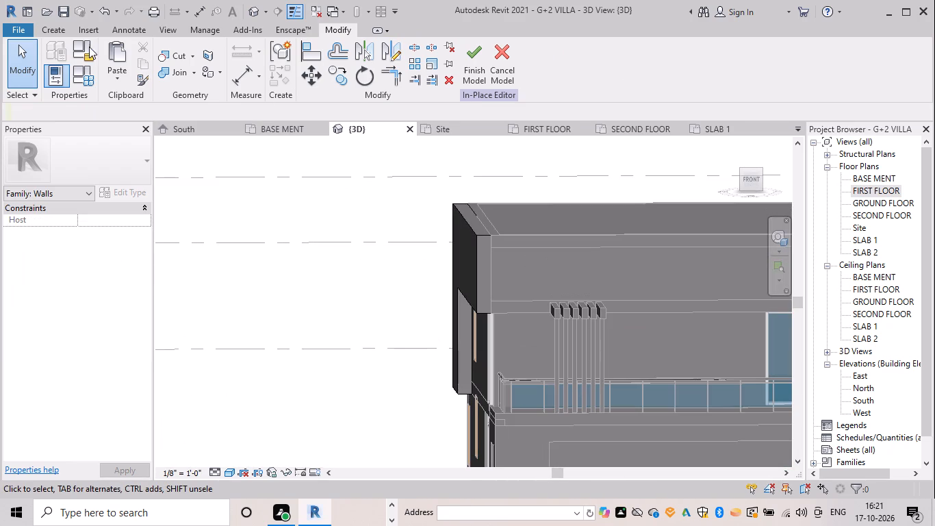
pyautogui.click(59, 29)
pyautogui.moveTo(114, 57); pyautogui.dragTo(120, 58)
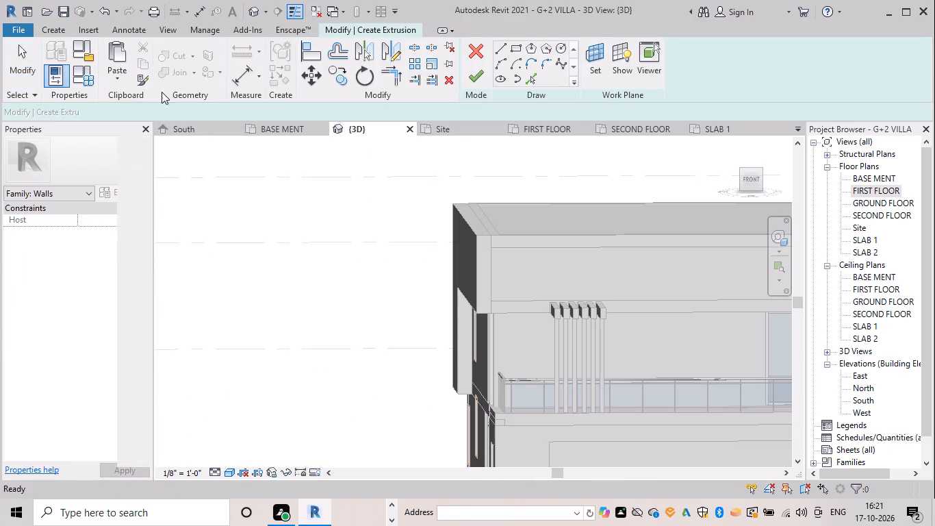
pyautogui.click(584, 71)
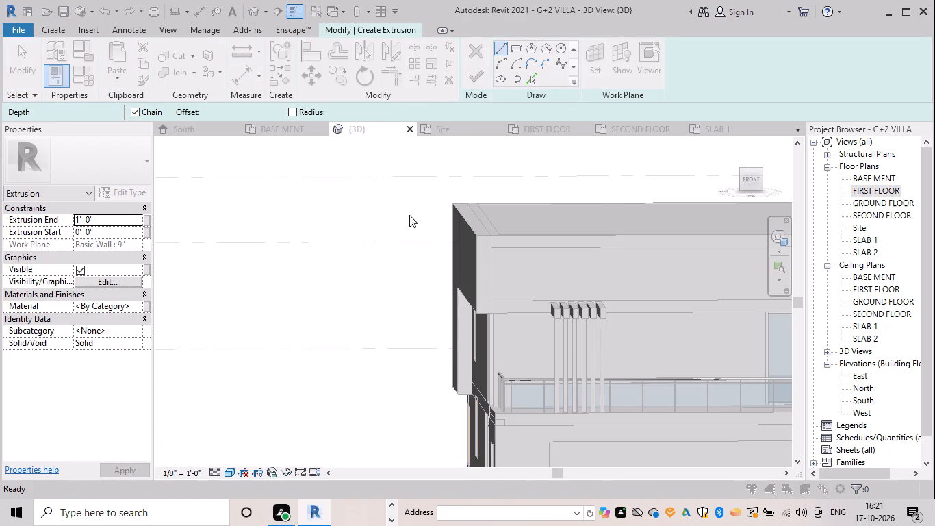
pyautogui.click(362, 271)
pyautogui.click(417, 338)
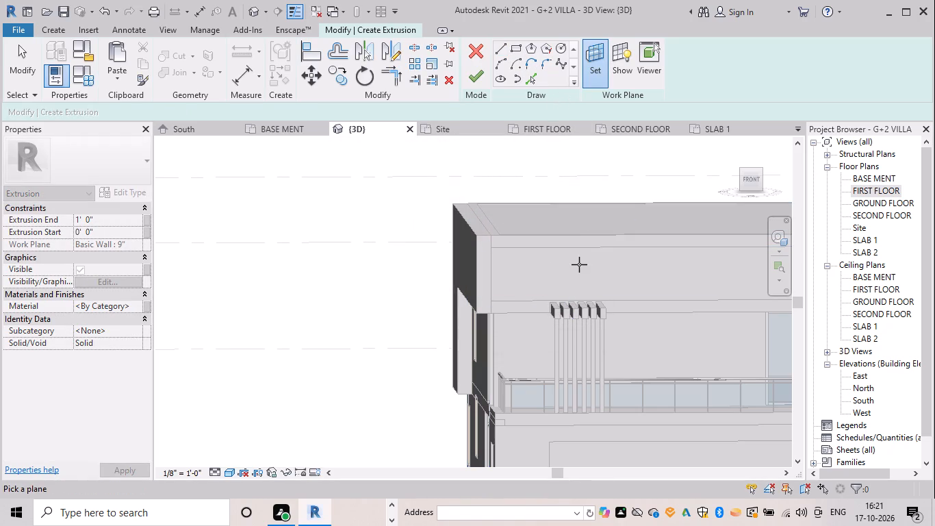
pyautogui.click(520, 299)
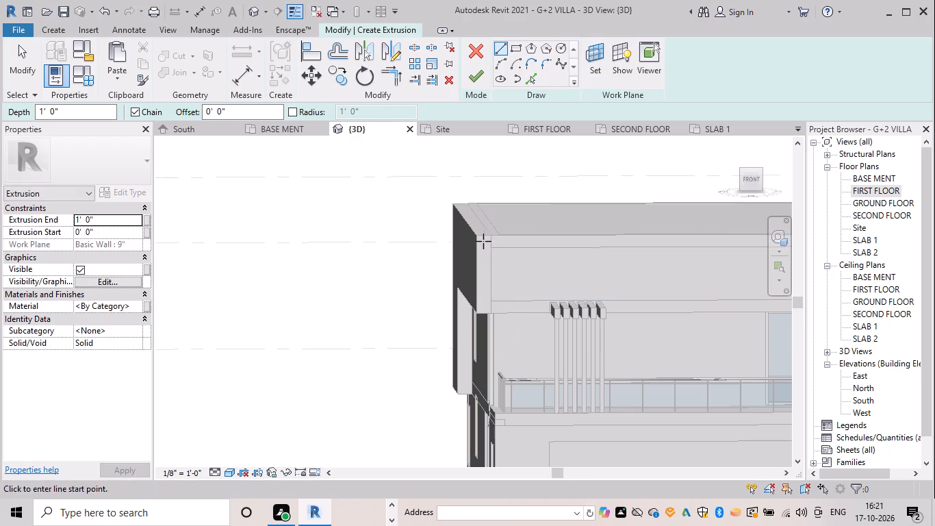
# Sketch the front extrusion's top edge about 26'-0" long, a 6'-4" edge down at the far corner, and the bottom edge back to the pergola.
pyautogui.click(494, 236)
pyautogui.scroll(-1, 648, 245)
pyautogui.moveTo(561, 245); pyautogui.dragTo(441, 245, button='middle')
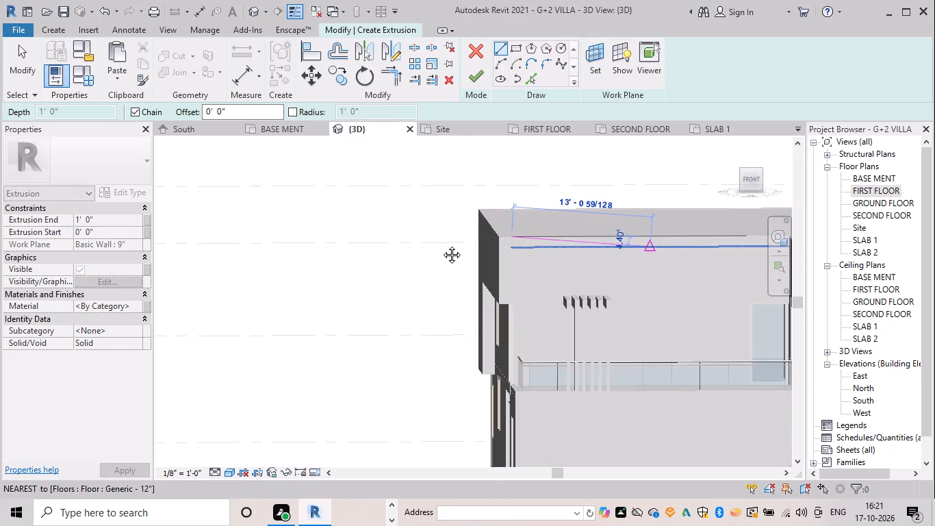
pyautogui.moveTo(441, 245); pyautogui.dragTo(281, 245, button='middle')
pyautogui.scroll(3, 487, 237)
pyautogui.keyDown('shift'); pyautogui.moveTo(506, 236); pyautogui.dragTo(517, 236, button='middle'); pyautogui.keyUp('shift')
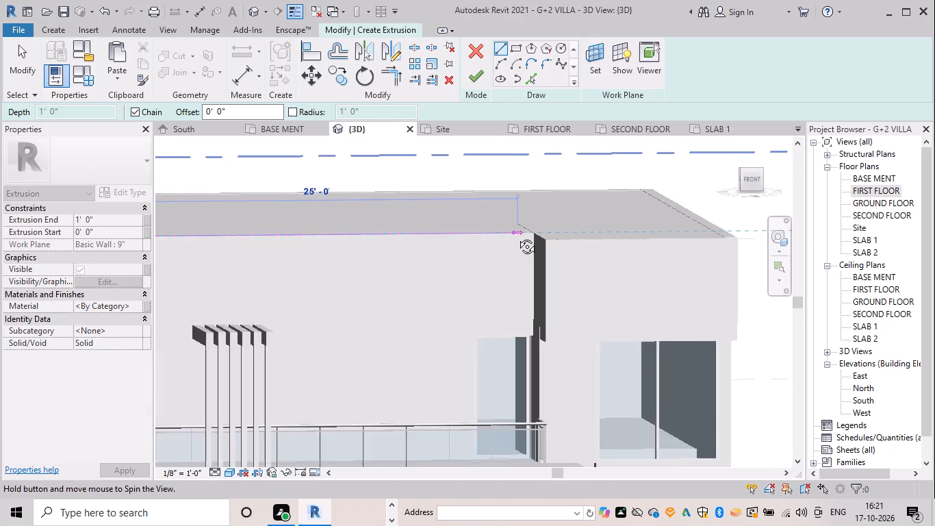
pyautogui.keyDown('shift'); pyautogui.moveTo(517, 236); pyautogui.dragTo(526, 236, button='middle'); pyautogui.keyUp('shift')
pyautogui.moveTo(550, 229); pyautogui.dragTo(551, 239)
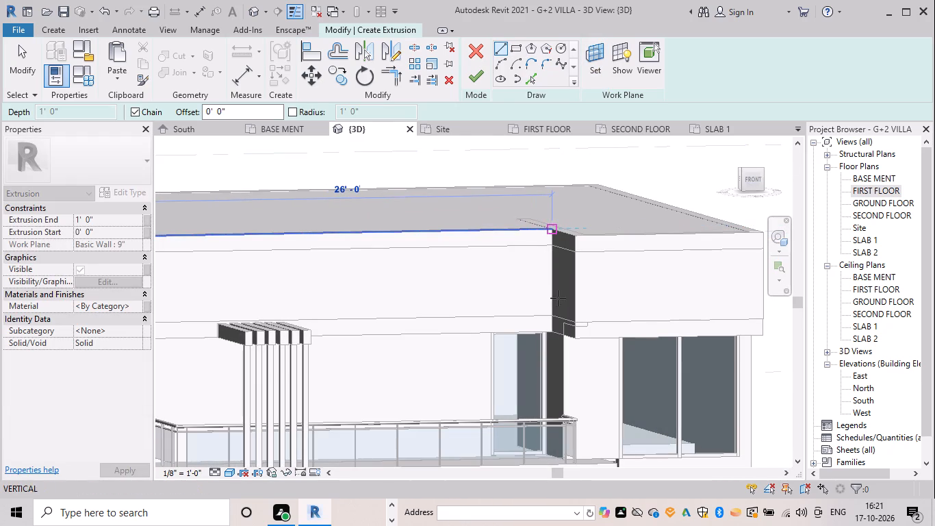
pyautogui.click(553, 331)
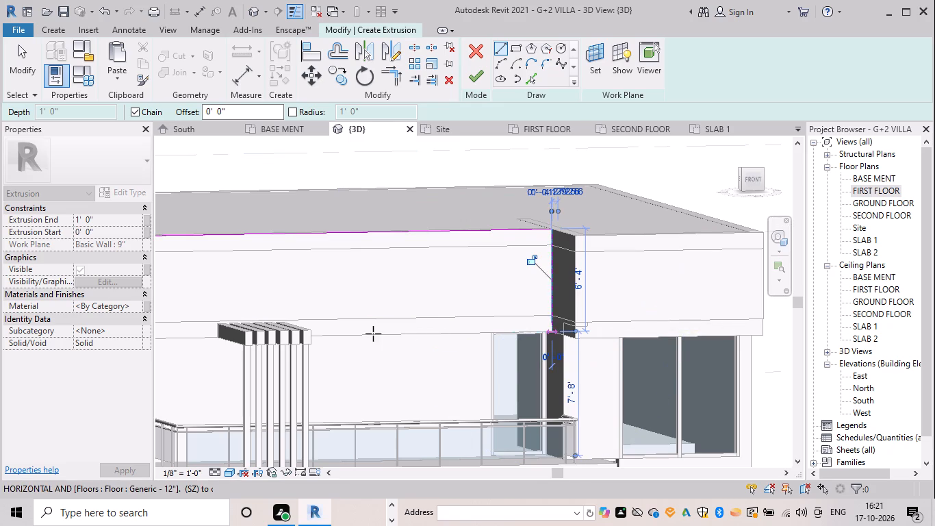
pyautogui.keyDown('shift'); pyautogui.moveTo(356, 331); pyautogui.dragTo(330, 323, button='middle'); pyautogui.keyUp('shift')
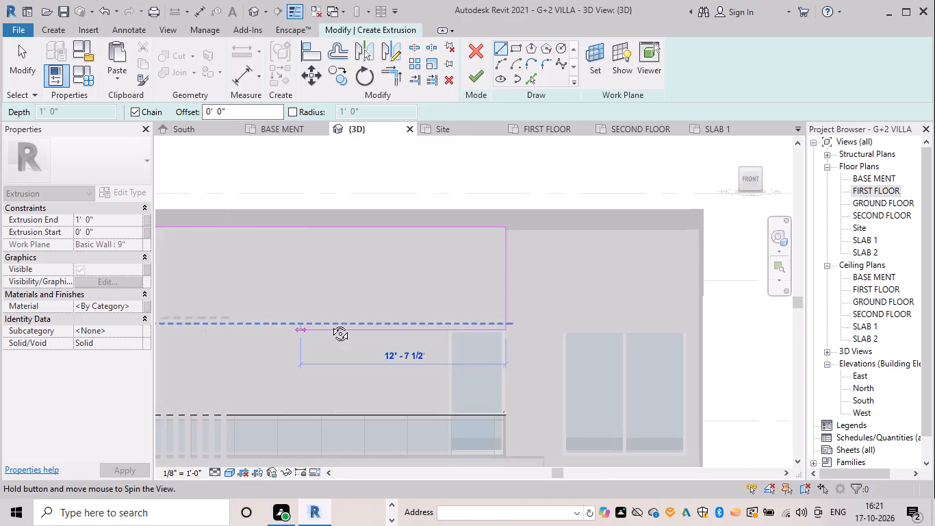
pyautogui.keyDown('shift'); pyautogui.moveTo(330, 323); pyautogui.dragTo(329, 323, button='middle'); pyautogui.keyUp('shift')
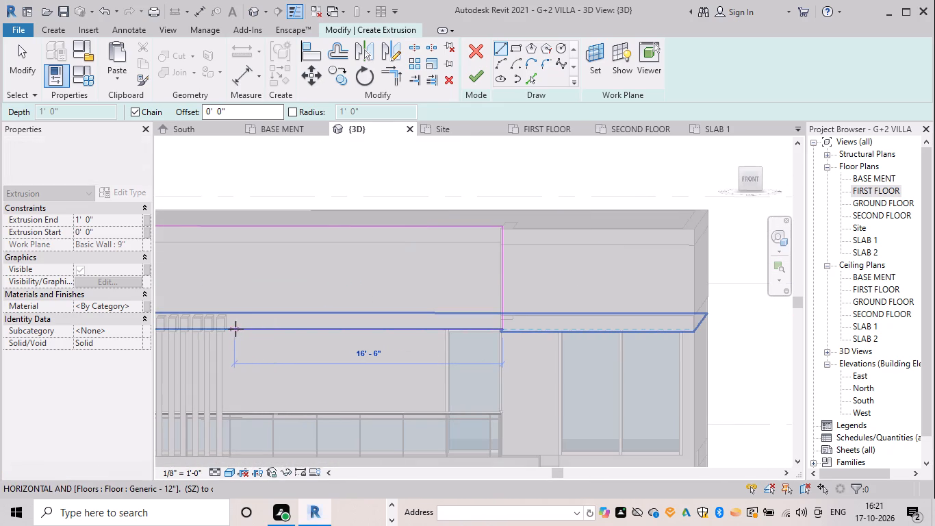
pyautogui.click(229, 329)
# Continue the outline with a notch about 10" high around the pergola top, run along the wall's bottom to the side corner and close the loop.
pyautogui.scroll(4, 230, 321)
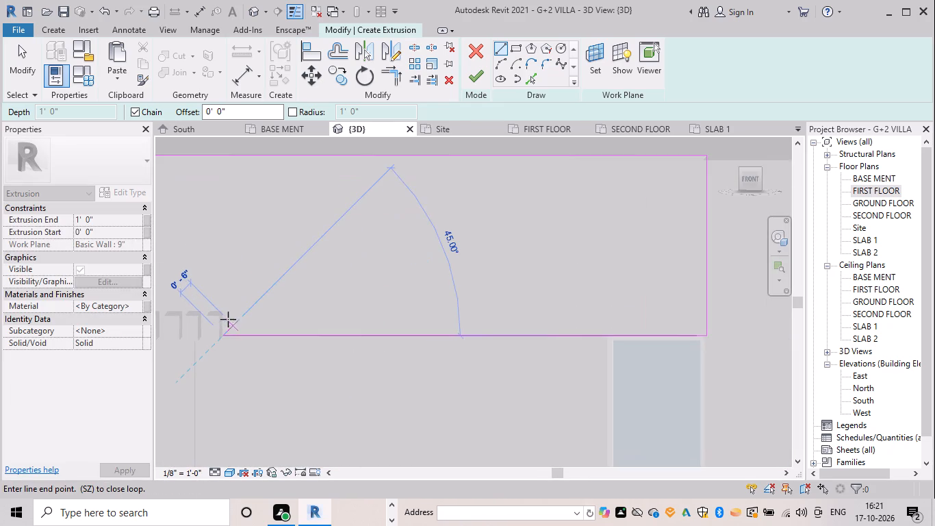
pyautogui.scroll(4, 222, 313)
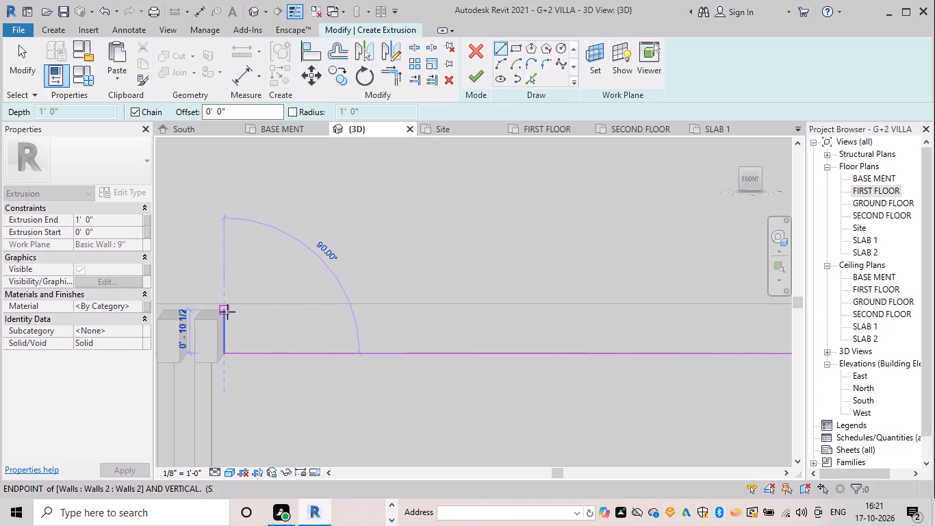
pyautogui.click(227, 312)
pyautogui.scroll(-1, 256, 312)
pyautogui.moveTo(257, 312); pyautogui.dragTo(642, 314, button='middle')
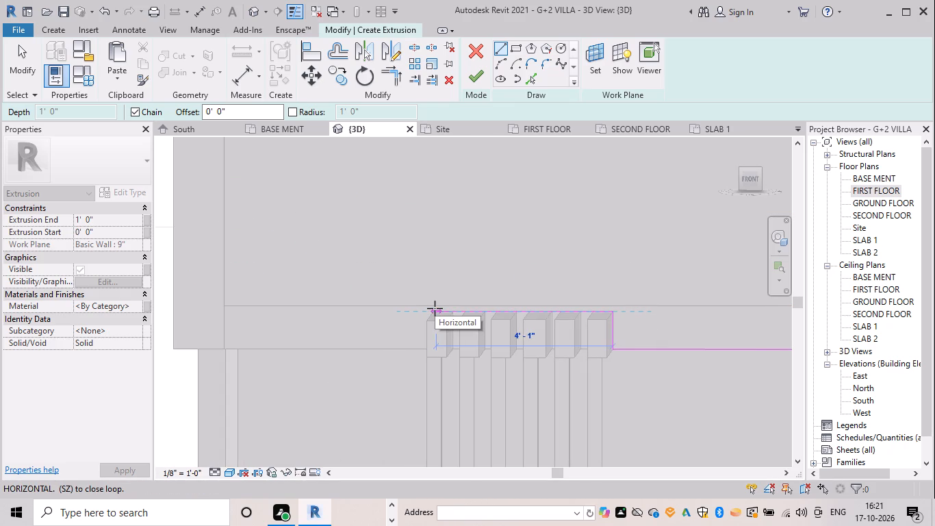
pyautogui.click(435, 308)
pyautogui.scroll(-1, 420, 311)
pyautogui.keyDown('shift'); pyautogui.moveTo(419, 312); pyautogui.dragTo(464, 314, button='middle'); pyautogui.keyUp('shift')
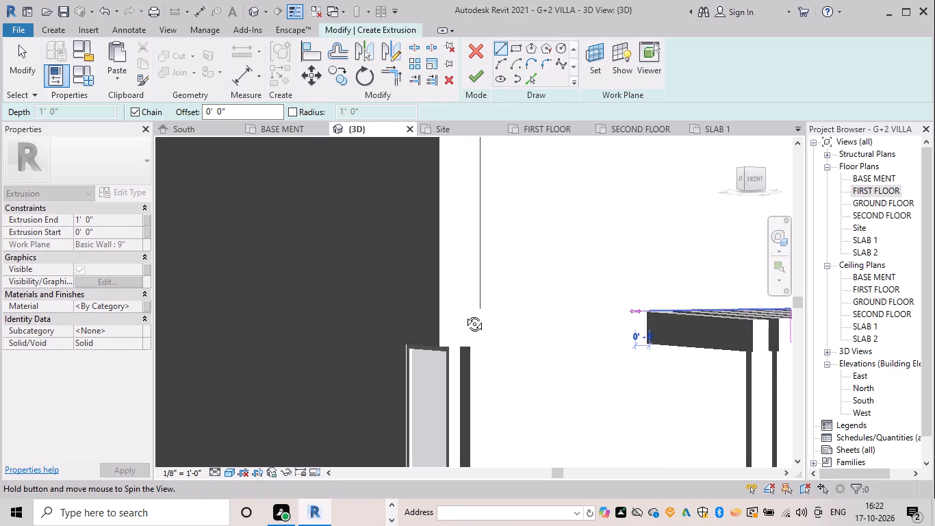
pyautogui.keyDown('shift'); pyautogui.moveTo(464, 314); pyautogui.dragTo(469, 314, button='middle'); pyautogui.keyUp('shift')
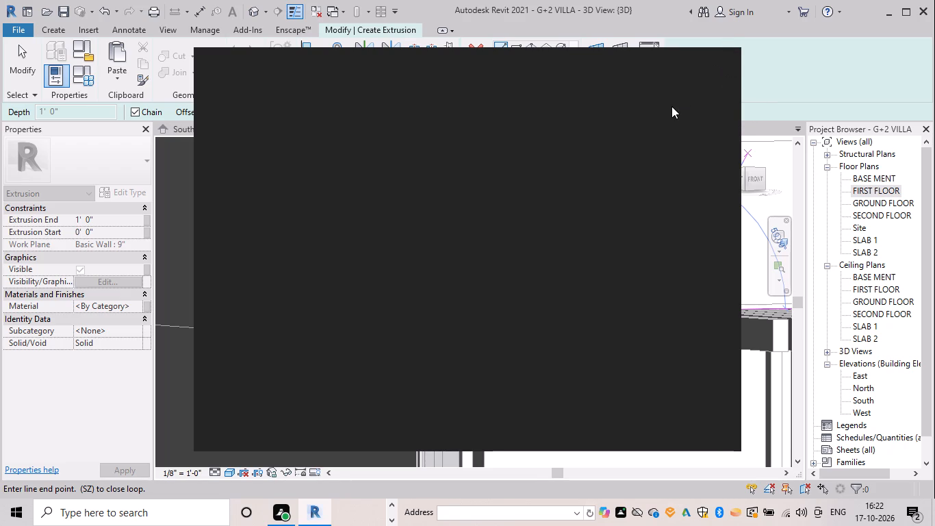
pyautogui.click(713, 60)
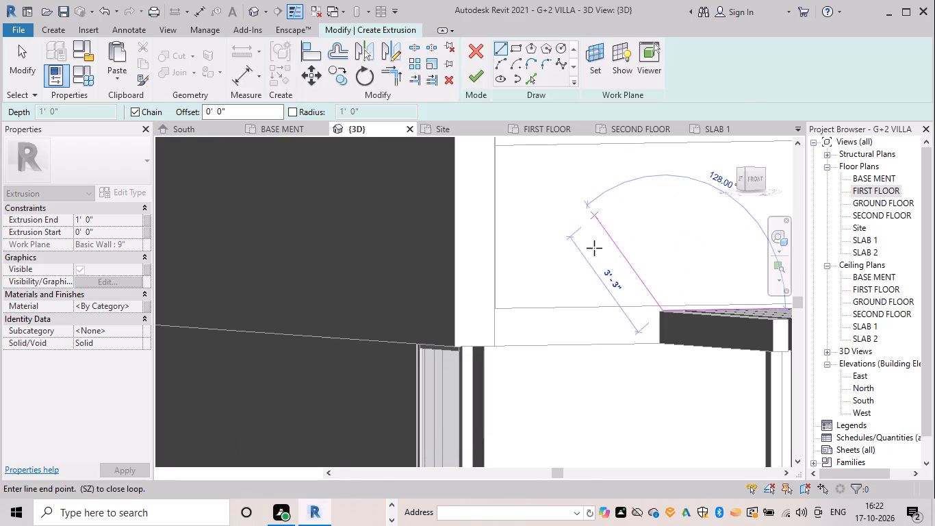
pyautogui.click(660, 342)
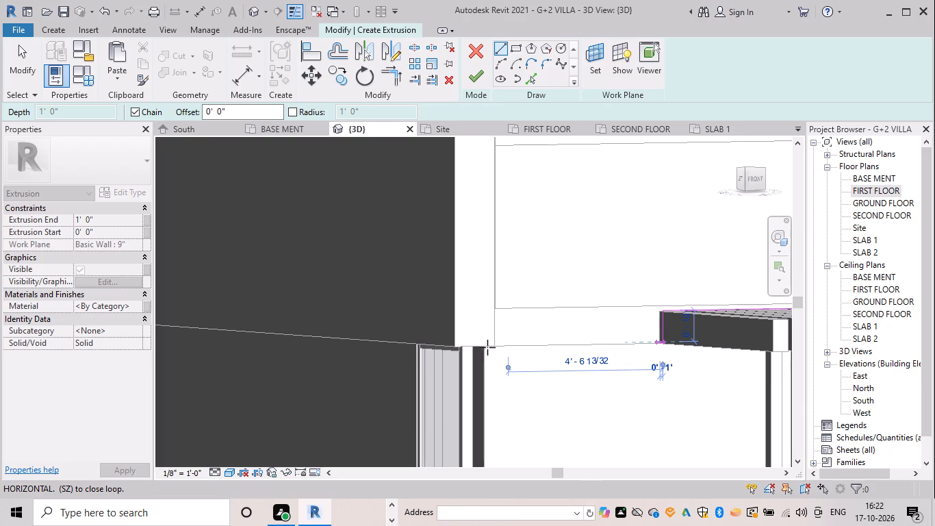
pyautogui.scroll(-4, 549, 336)
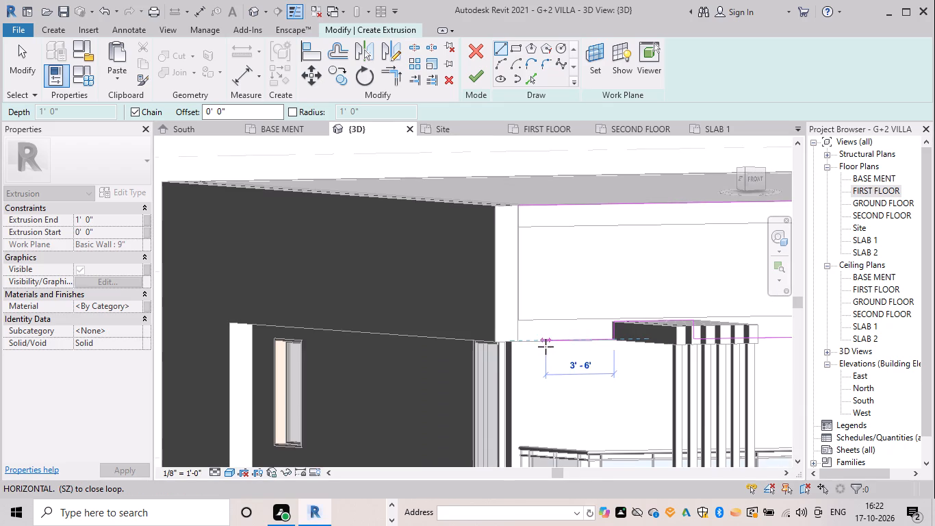
pyautogui.click(517, 339)
pyautogui.click(520, 206)
pyautogui.press('Escape')
pyautogui.press('Escape')
pyautogui.scroll(4, 510, 295)
pyautogui.press('Escape')
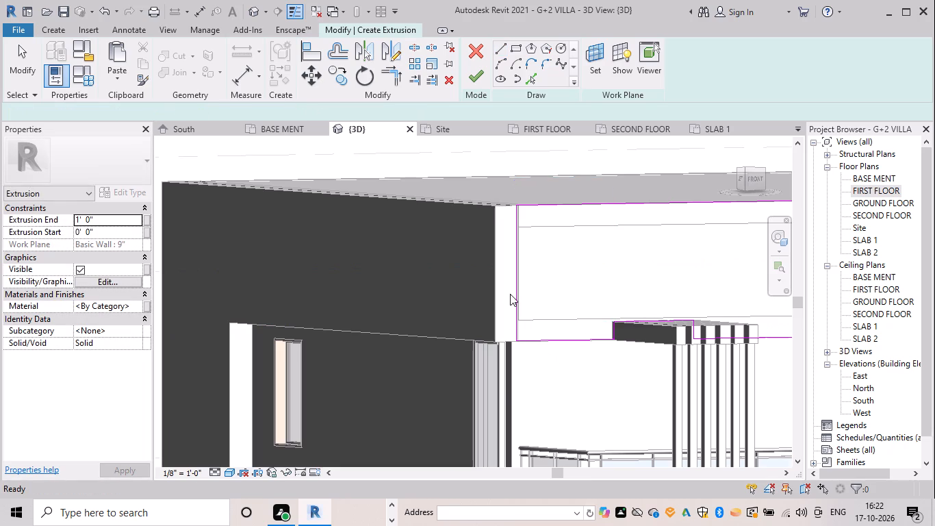
# Nudge the outline's side-corner edge onto the wall edge and the notch's nearby vertical line flush with the pergola's side.
pyautogui.click(524, 338)
pyautogui.press('Right')
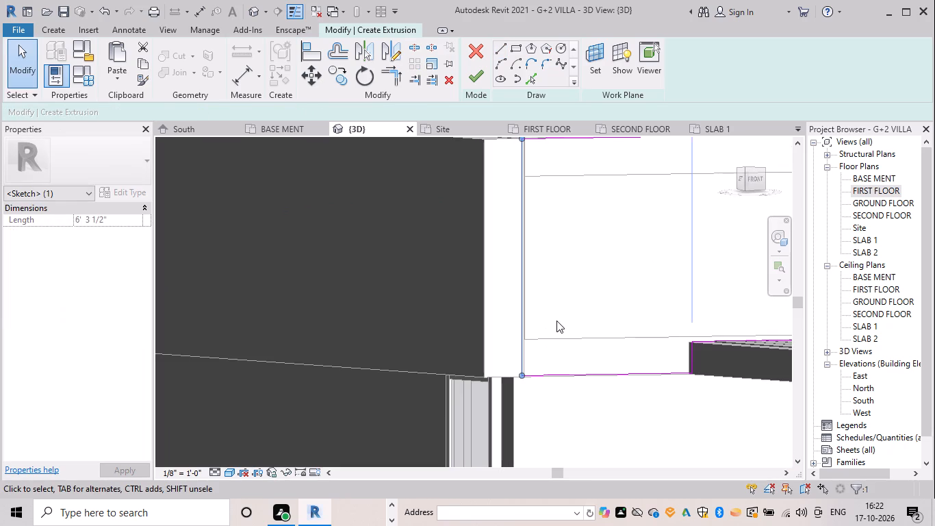
pyautogui.scroll(4, 726, 385)
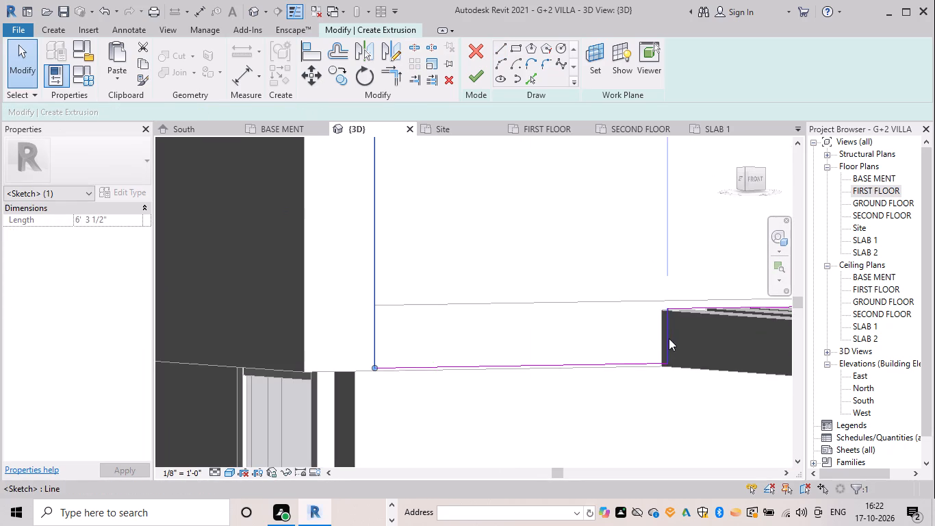
pyautogui.click(668, 338)
pyautogui.press('Left')
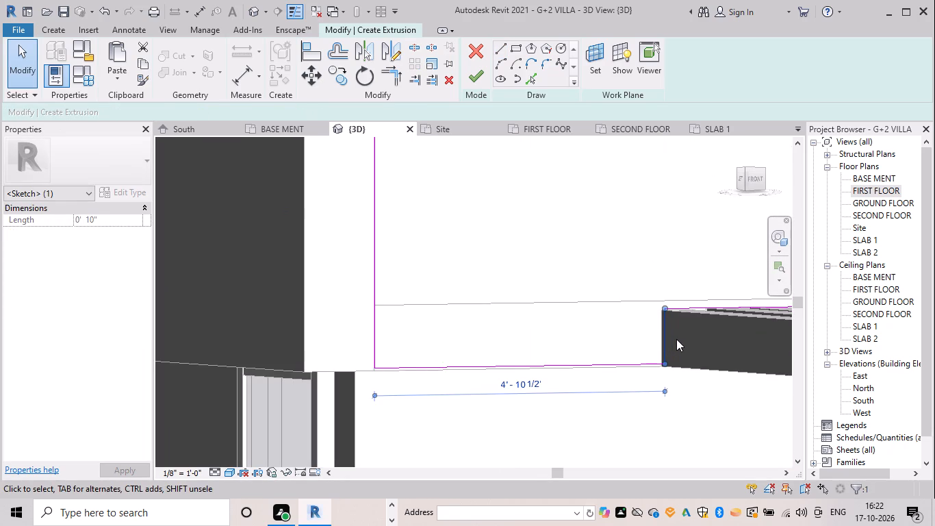
pyautogui.press('Left')
pyautogui.press('Escape')
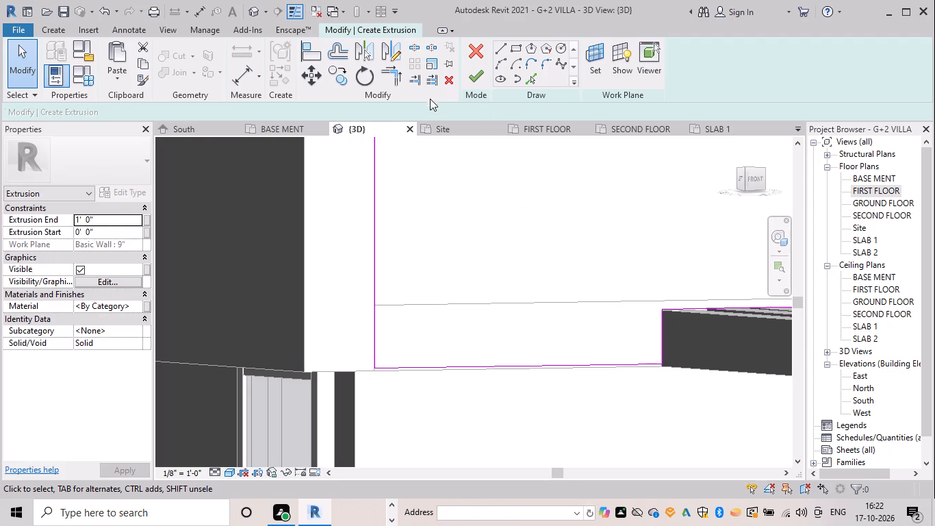
# Finish the front extrusion sketch and set its Extrusion End to 1' 2".
pyautogui.click(476, 77)
pyautogui.scroll(-5, 503, 188)
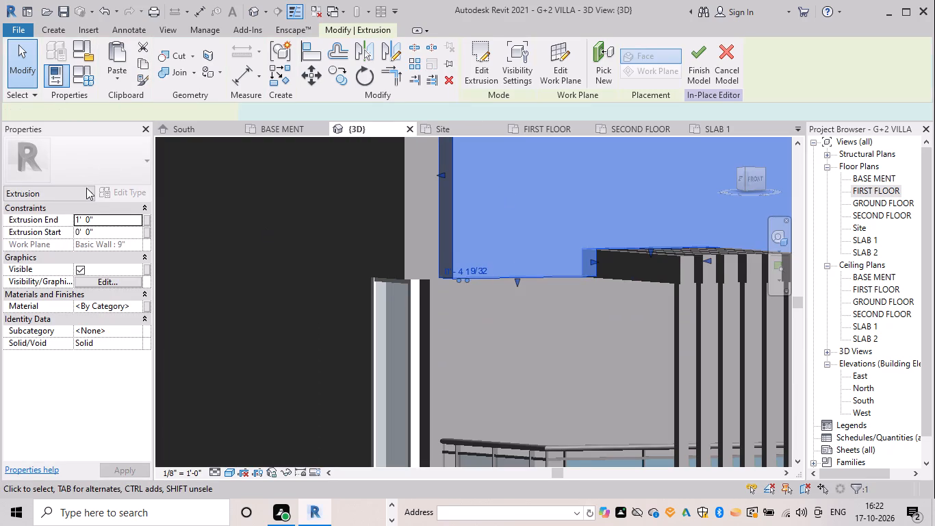
pyautogui.click(93, 216)
pyautogui.press('\\')
pyautogui.press('BackSpace')
pyautogui.press('BackSpace')
pyautogui.press('BackSpace')
pyautogui.press('BackSpace')
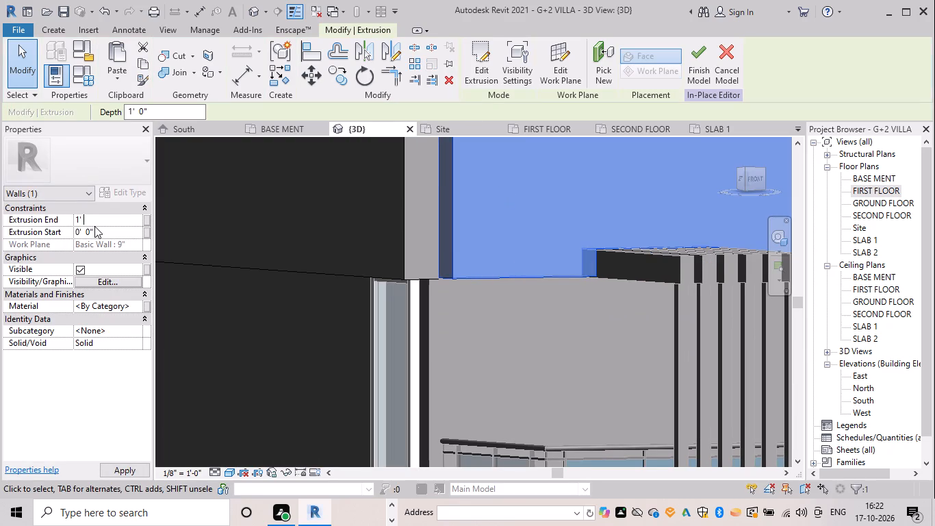
pyautogui.press('BackSpace')
pyautogui.press('BackSpace')
pyautogui.press('BackSpace')
pyautogui.press('BackSpace')
pyautogui.press('BackSpace')
pyautogui.write('1\'2"')
pyautogui.press('Return')
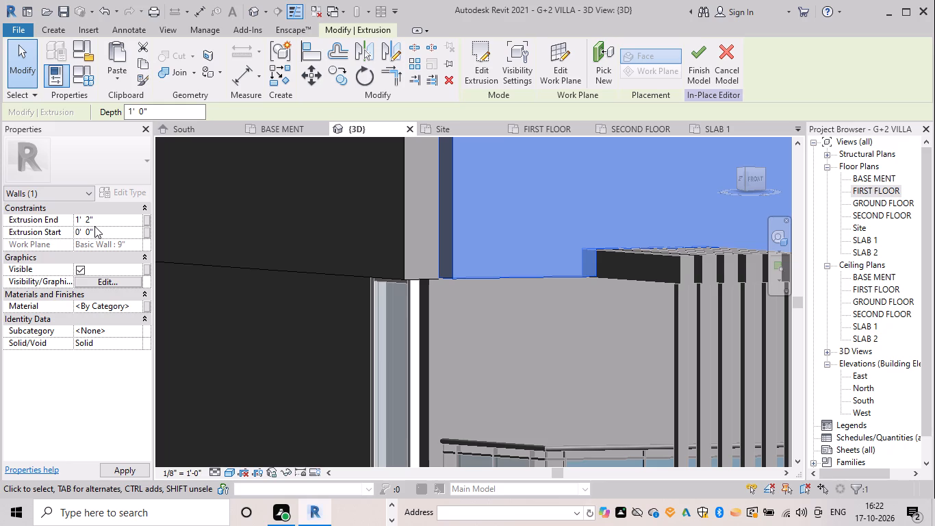
# Stretch the front extrusion's end to the outer corner of the side-wall extrusion, and finish the in-place model.
pyautogui.scroll(-3, 401, 273)
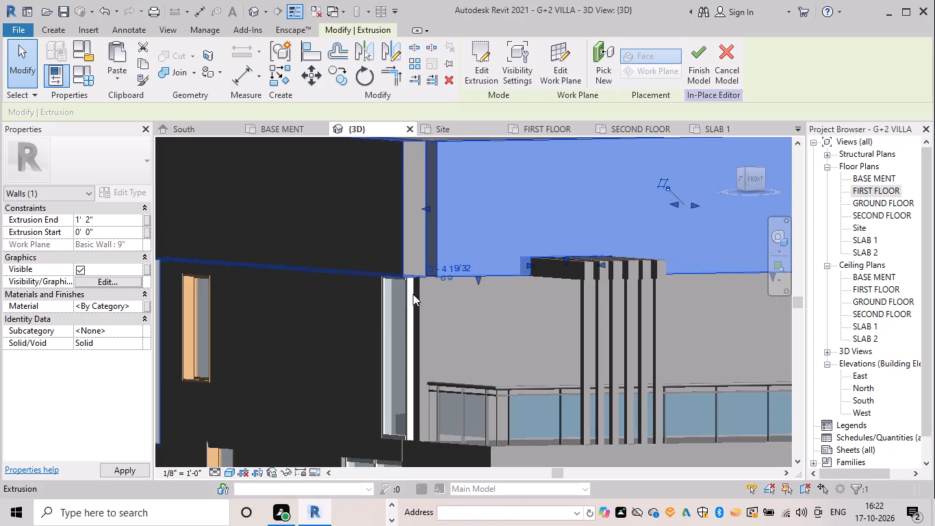
pyautogui.scroll(-5, 443, 337)
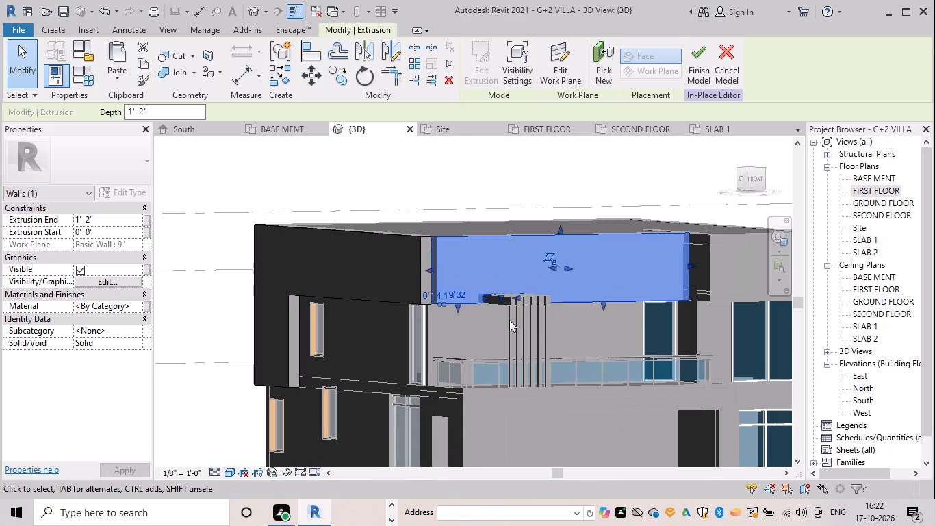
pyautogui.keyDown('shift'); pyautogui.moveTo(499, 321); pyautogui.dragTo(466, 321, button='middle'); pyautogui.keyUp('shift')
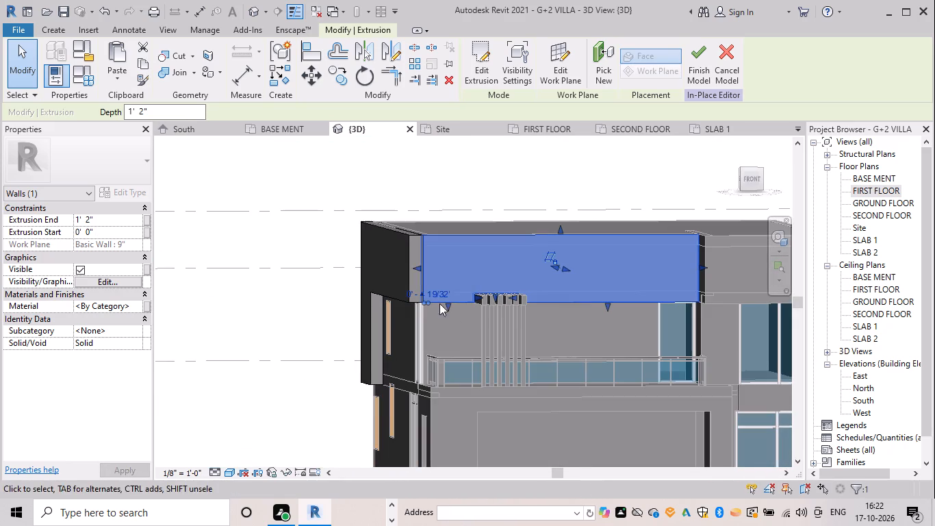
pyautogui.scroll(4, 424, 269)
pyautogui.moveTo(416, 266); pyautogui.dragTo(411, 267)
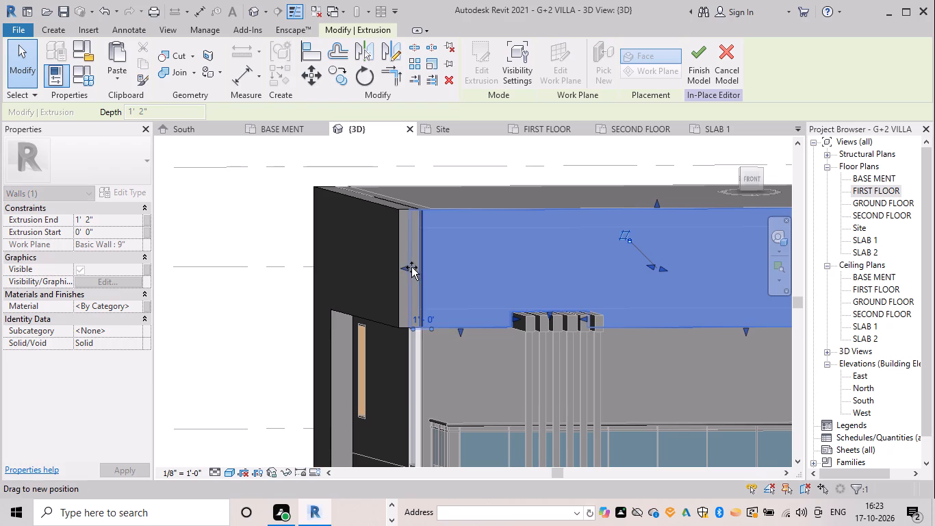
pyautogui.moveTo(411, 267); pyautogui.dragTo(400, 269)
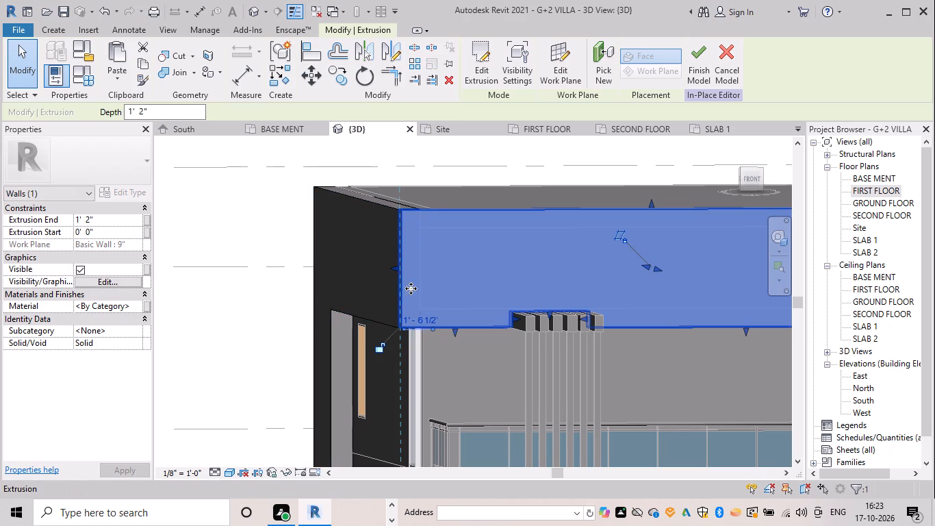
pyautogui.press('Escape')
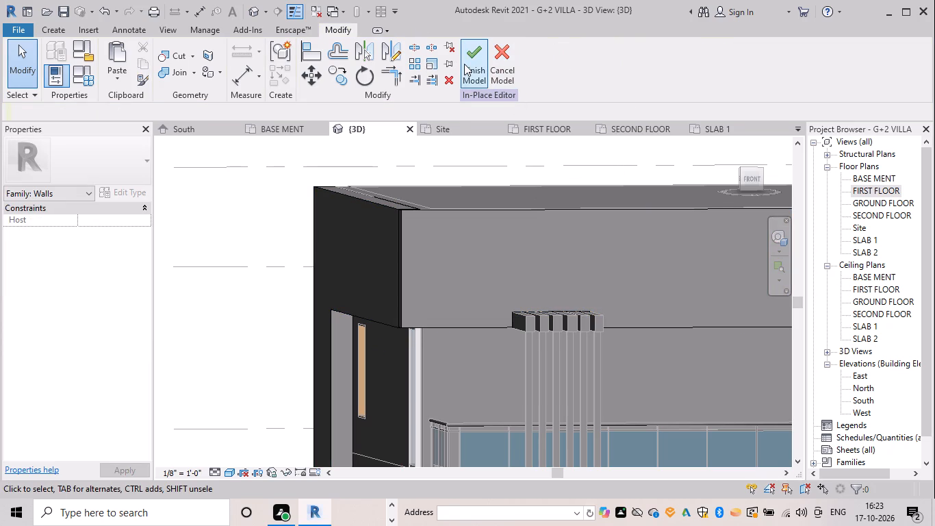
pyautogui.click(468, 62)
# Reopen the finished in-place wall model around the upper floor's side and front for editing.
pyautogui.scroll(-4, 466, 262)
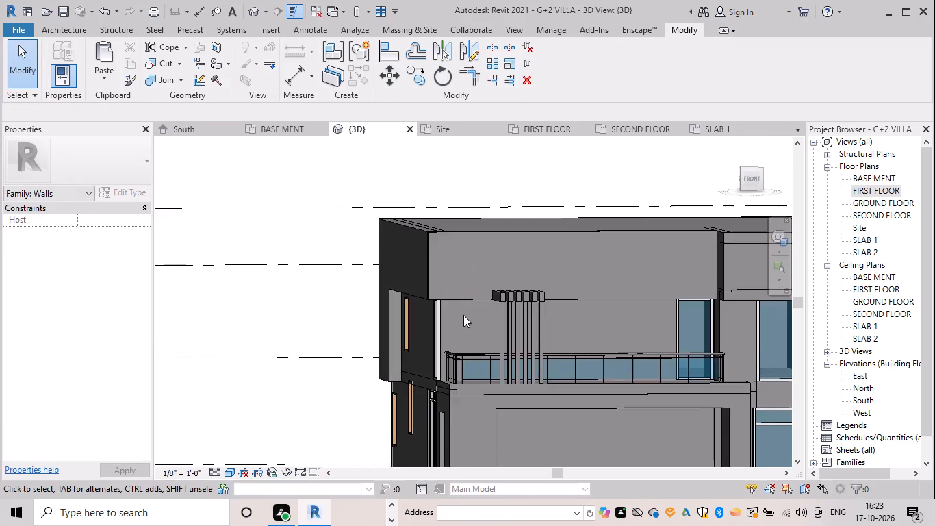
pyautogui.keyDown('shift'); pyautogui.moveTo(464, 315); pyautogui.dragTo(569, 258, button='middle'); pyautogui.keyUp('shift')
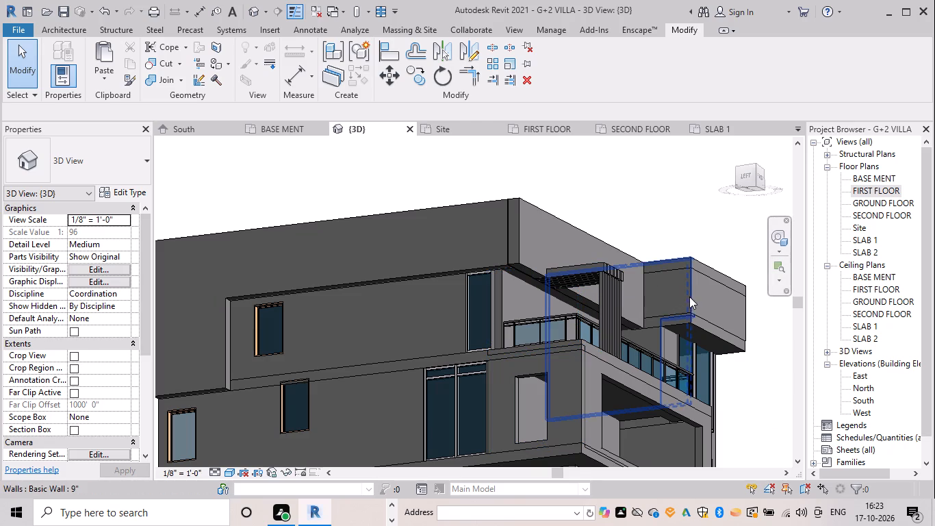
pyautogui.keyDown('shift'); pyautogui.moveTo(699, 271); pyautogui.dragTo(693, 281, button='middle'); pyautogui.keyUp('shift')
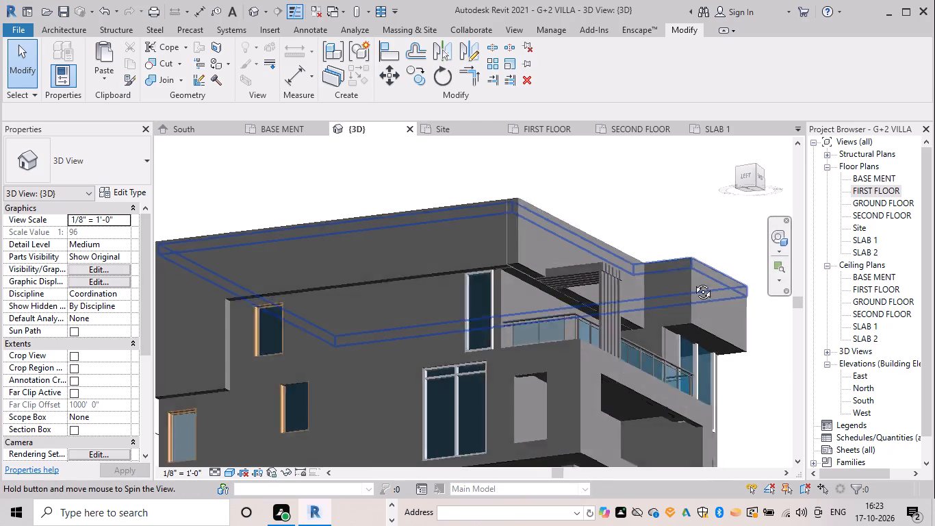
pyautogui.keyDown('shift'); pyautogui.moveTo(693, 281); pyautogui.dragTo(660, 354, button='middle'); pyautogui.keyUp('shift')
pyautogui.moveTo(665, 281); pyautogui.dragTo(481, 315, button='middle')
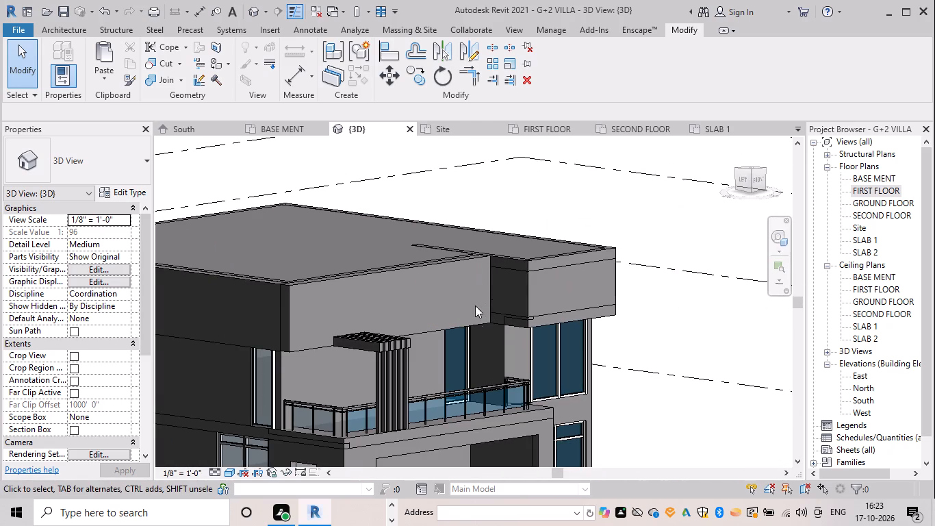
pyautogui.click(476, 321)
pyautogui.moveTo(539, 212); pyautogui.dragTo(529, 225)
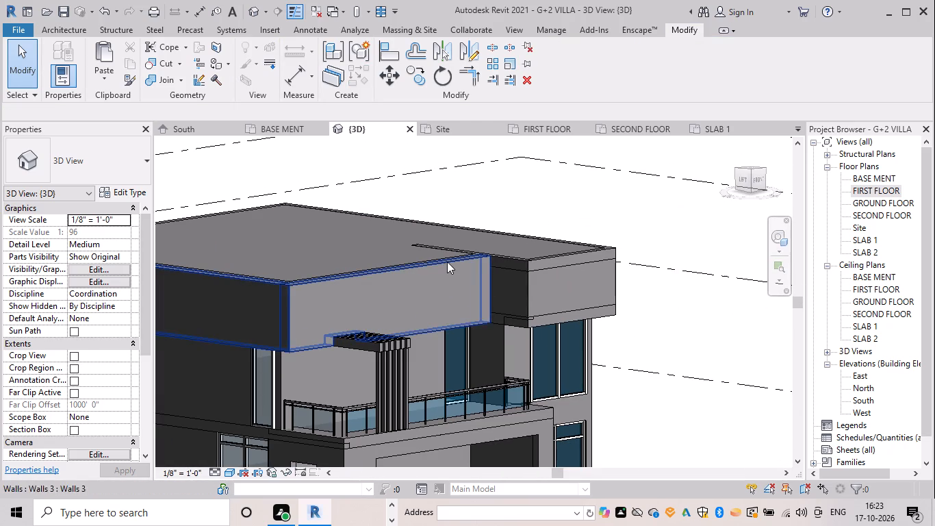
pyautogui.doubleClick(447, 262)
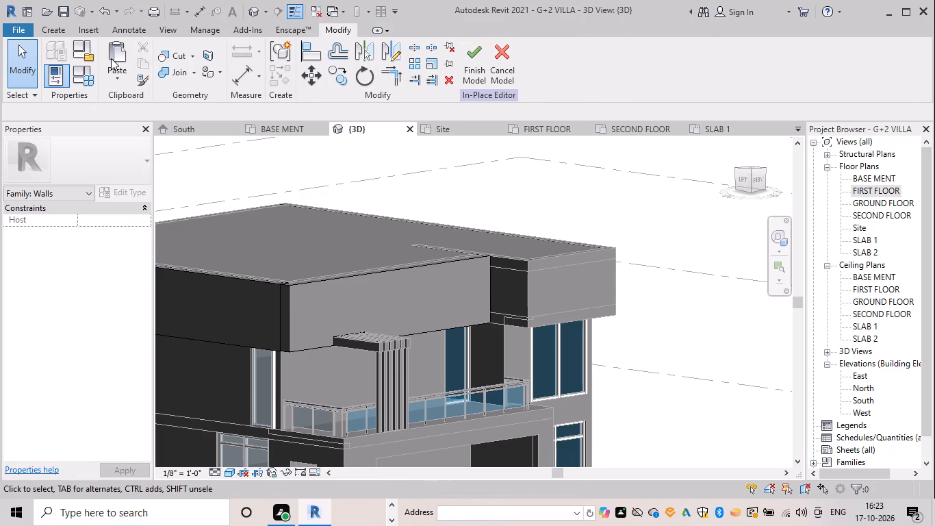
# Start an extrusion on the return face beside the front extrusion and sketch a rectangle about 4' 10 1/2" by 6' 4" covering it.
pyautogui.click(57, 31)
pyautogui.moveTo(125, 72); pyautogui.dragTo(128, 81)
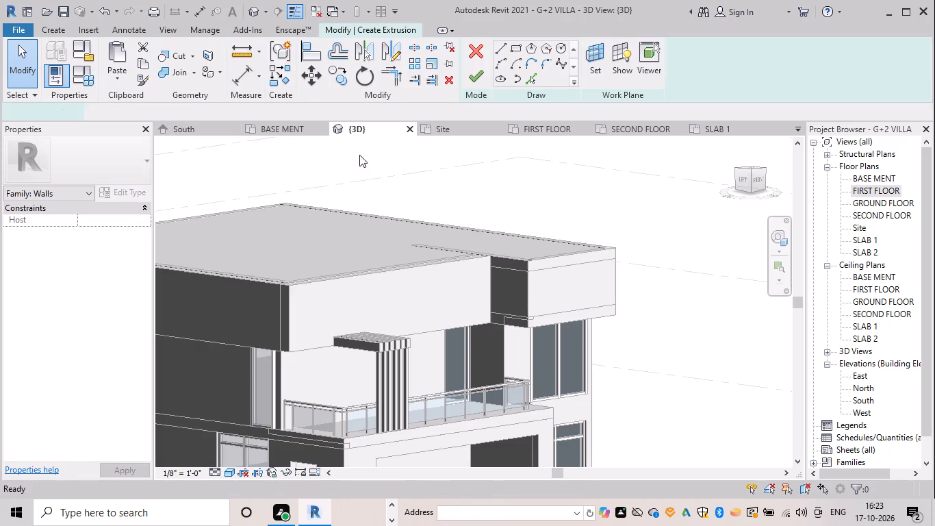
pyautogui.moveTo(600, 48); pyautogui.dragTo(600, 55)
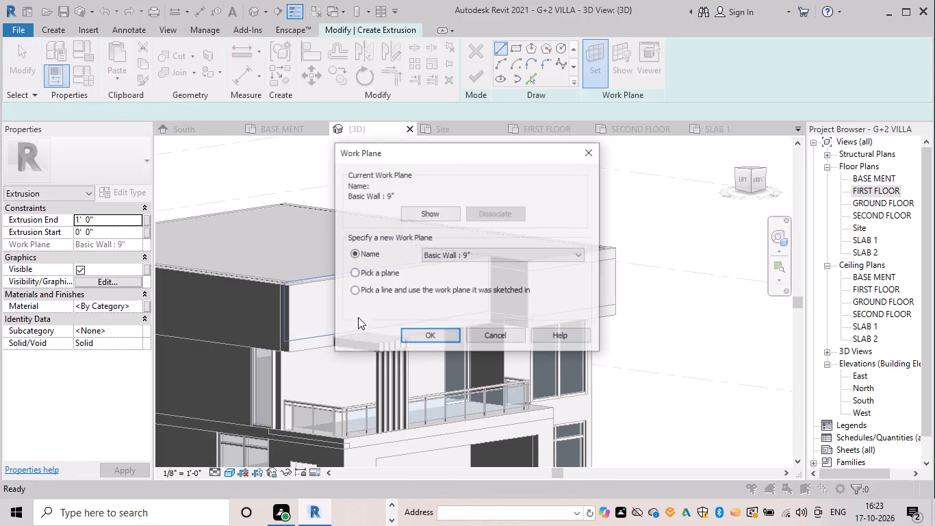
pyautogui.click(383, 275)
pyautogui.click(413, 338)
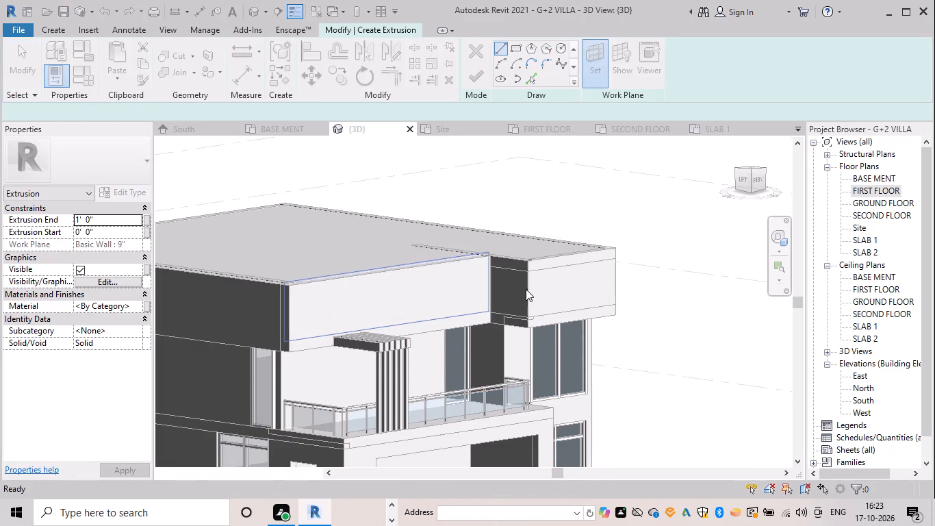
pyautogui.click(524, 282)
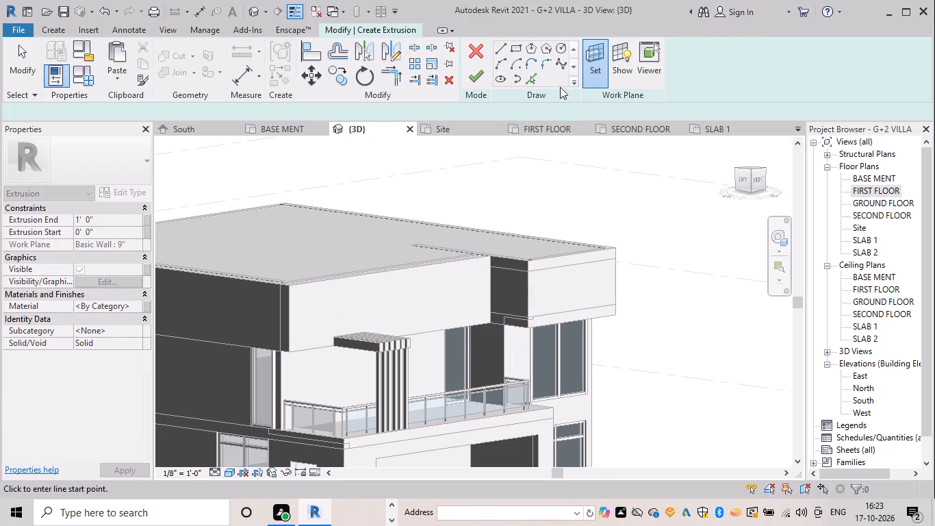
pyautogui.click(515, 50)
pyautogui.scroll(4, 488, 286)
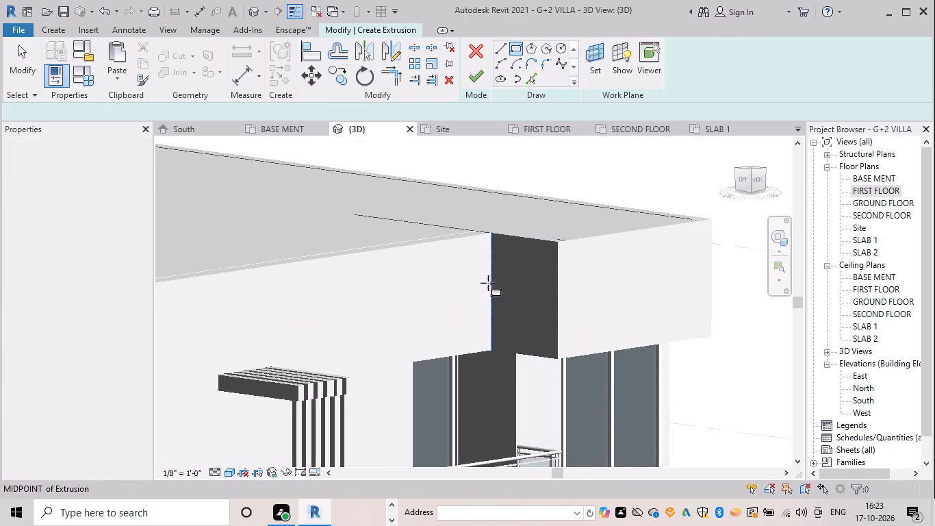
pyautogui.moveTo(492, 231); pyautogui.dragTo(495, 252)
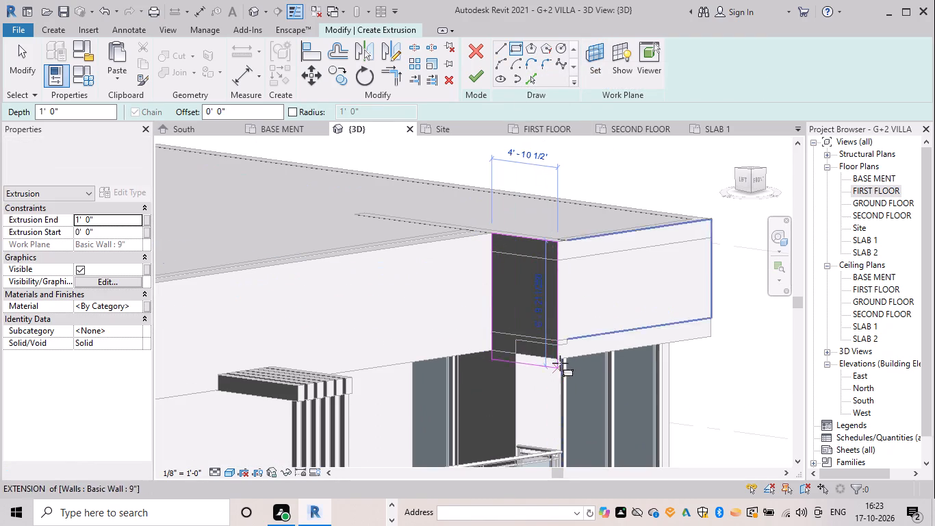
pyautogui.click(555, 359)
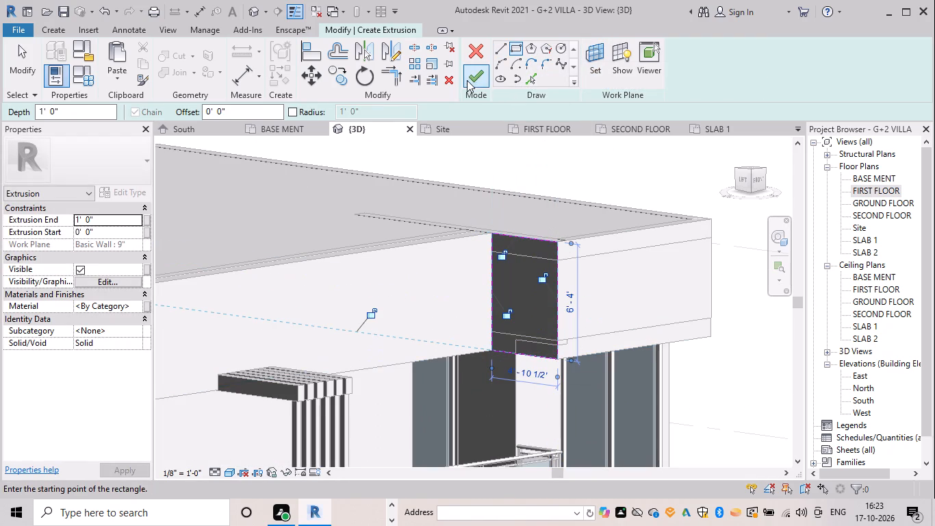
# Finish the return-face extrusion sketch and set its Extrusion End to 1' 2".
pyautogui.click(467, 80)
pyautogui.click(106, 222)
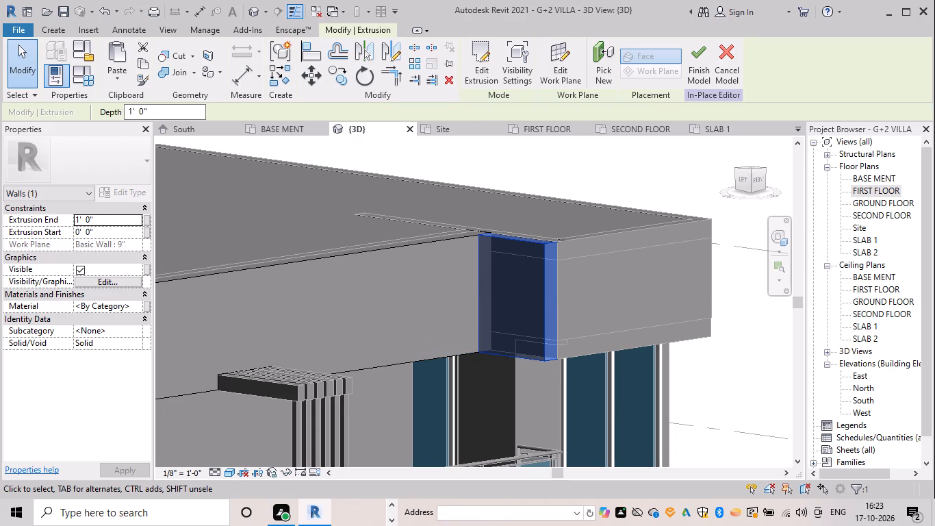
pyautogui.press('BackSpace')
pyautogui.write('1\'2"')
pyautogui.press('Return')
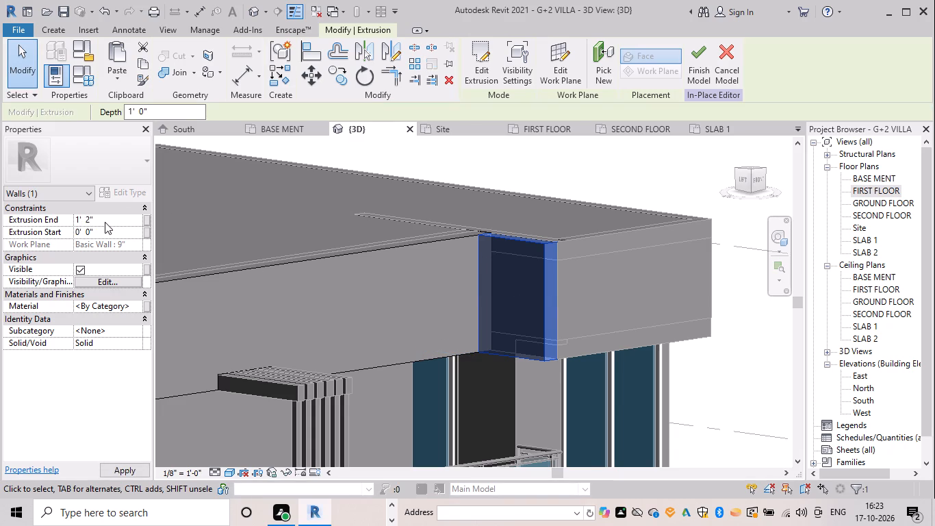
# Start another extrusion on the projecting corner's front face and sketch a rectangle about 13' by 6' 4", including the return extrusion's edge.
pyautogui.click(65, 32)
pyautogui.click(116, 67)
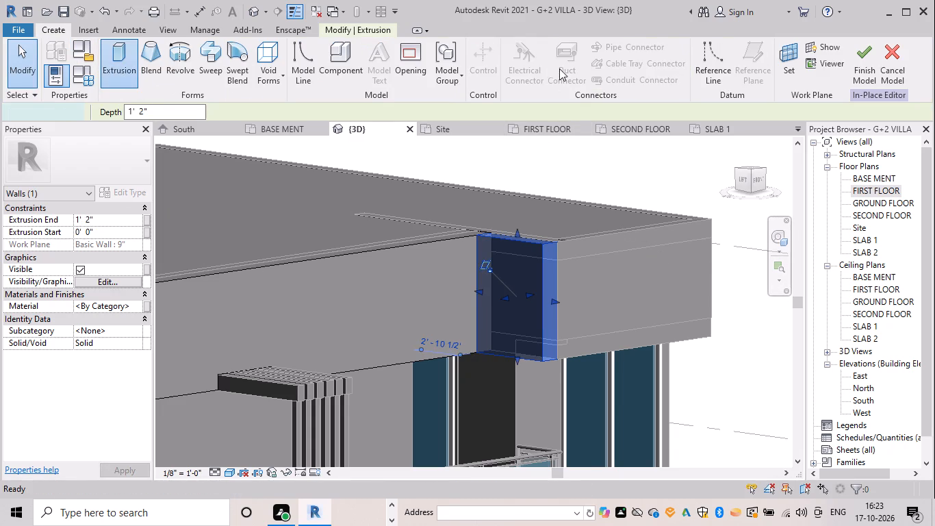
pyautogui.moveTo(601, 67); pyautogui.dragTo(598, 73)
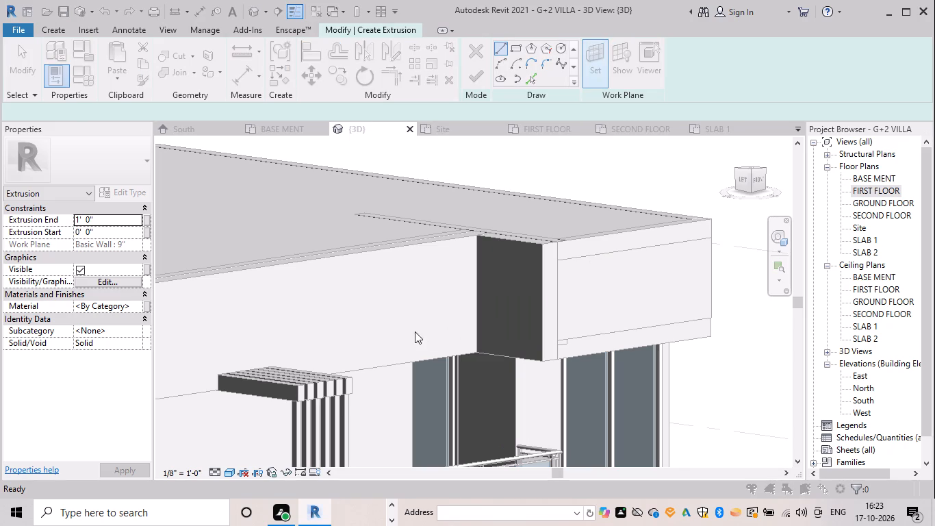
pyautogui.click(381, 274)
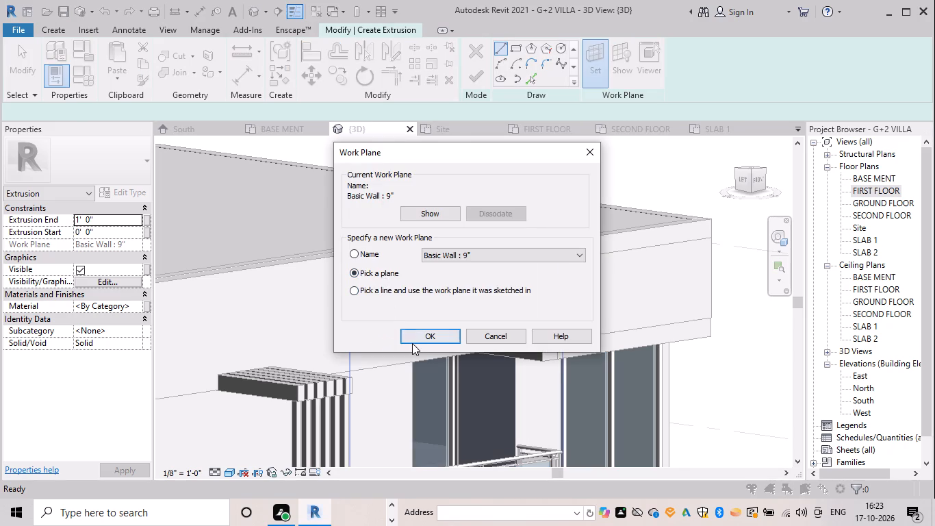
pyautogui.click(412, 343)
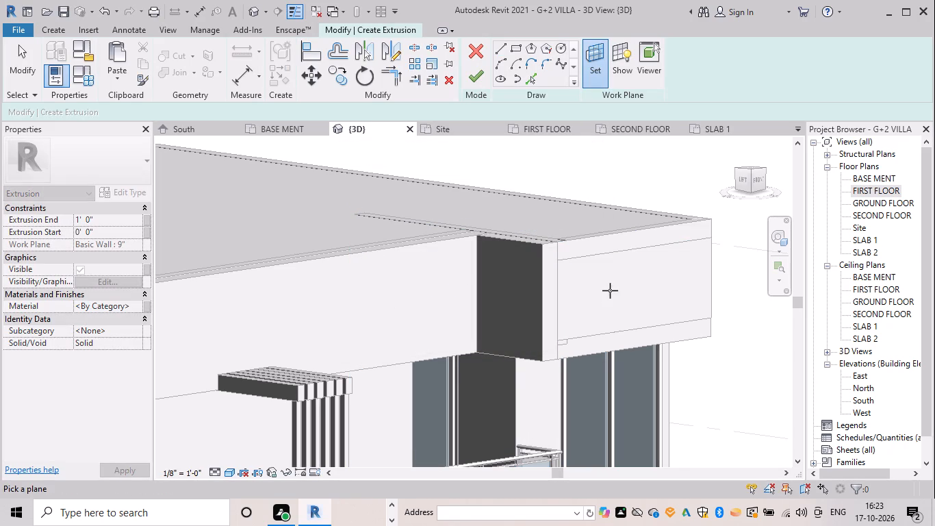
pyautogui.click(622, 326)
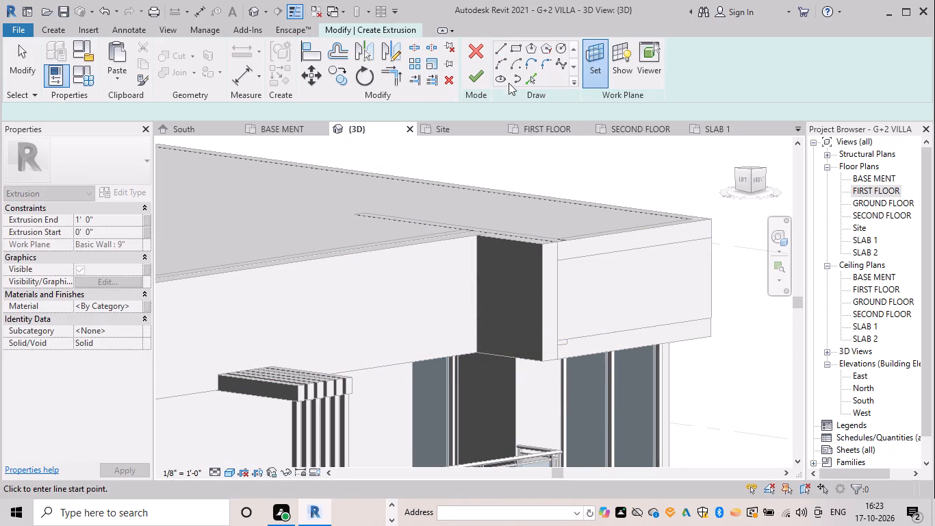
pyautogui.moveTo(517, 44); pyautogui.dragTo(536, 103)
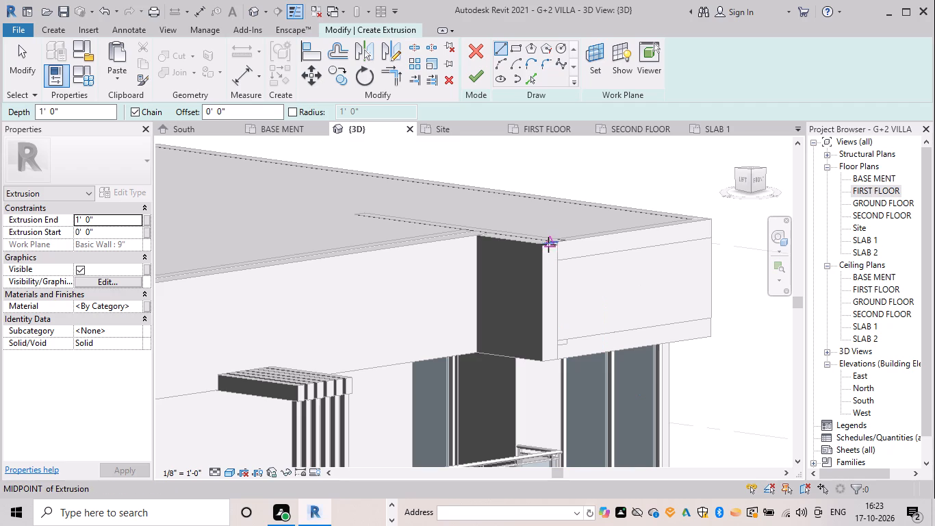
pyautogui.moveTo(545, 245); pyautogui.dragTo(581, 258)
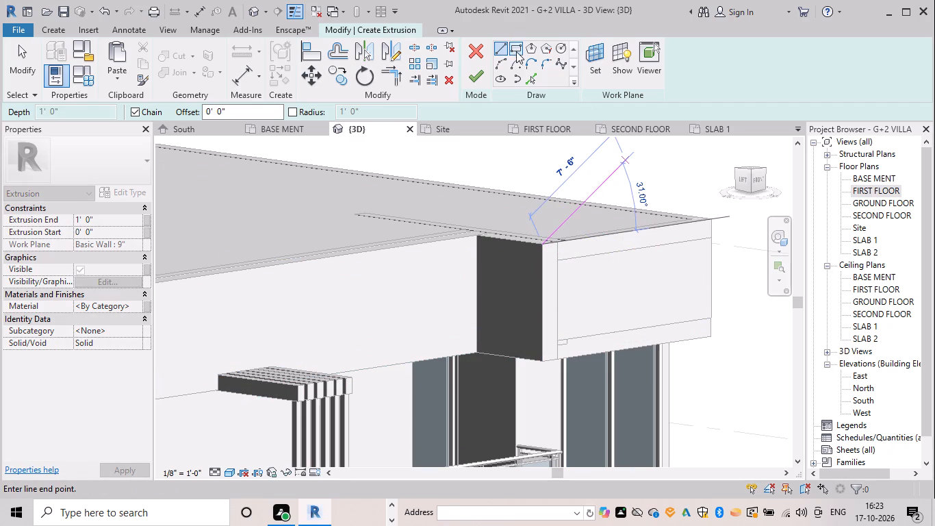
pyautogui.doubleClick(519, 50)
pyautogui.click(541, 245)
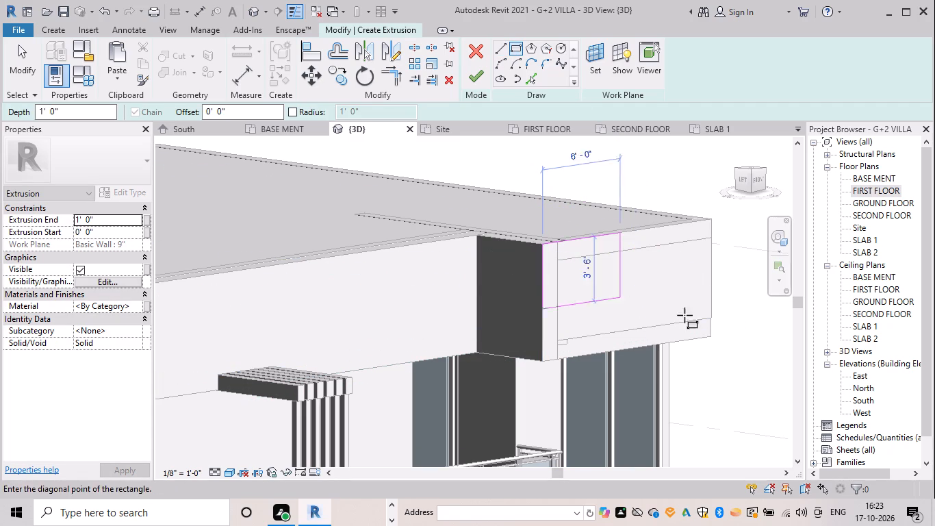
pyautogui.click(713, 334)
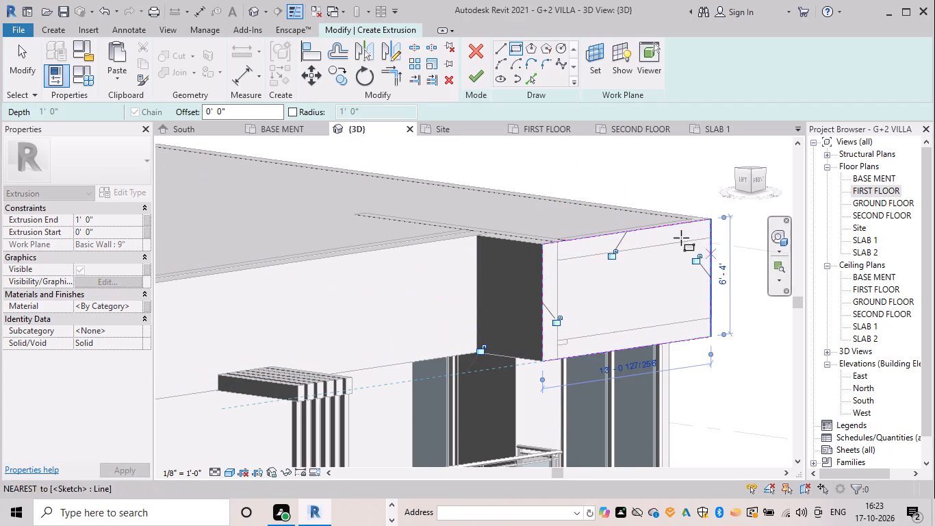
# Set the projecting corner's extrusion to an Extrusion End of 1' 2" and finish its sketch.
pyautogui.click(114, 220)
pyautogui.press('BackSpace')
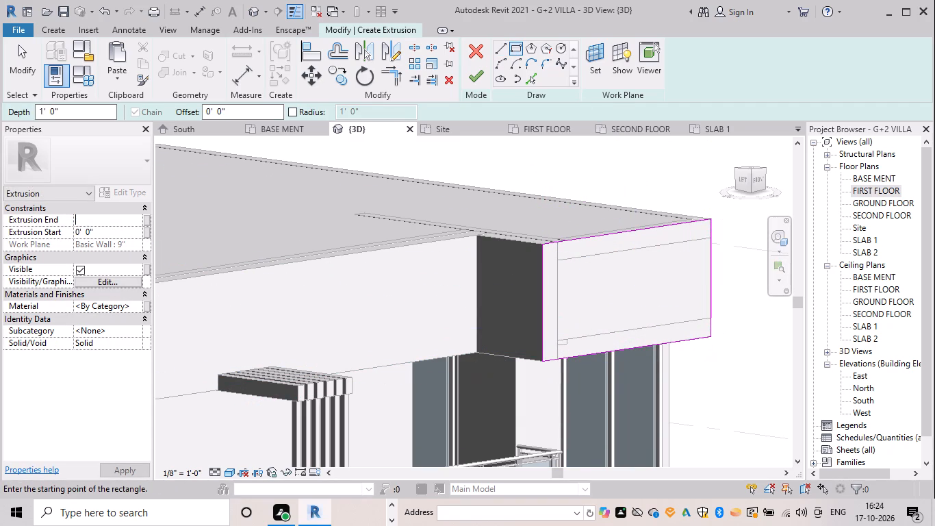
pyautogui.write('1\'@"')
pyautogui.press('BackSpace')
pyautogui.press('BackSpace')
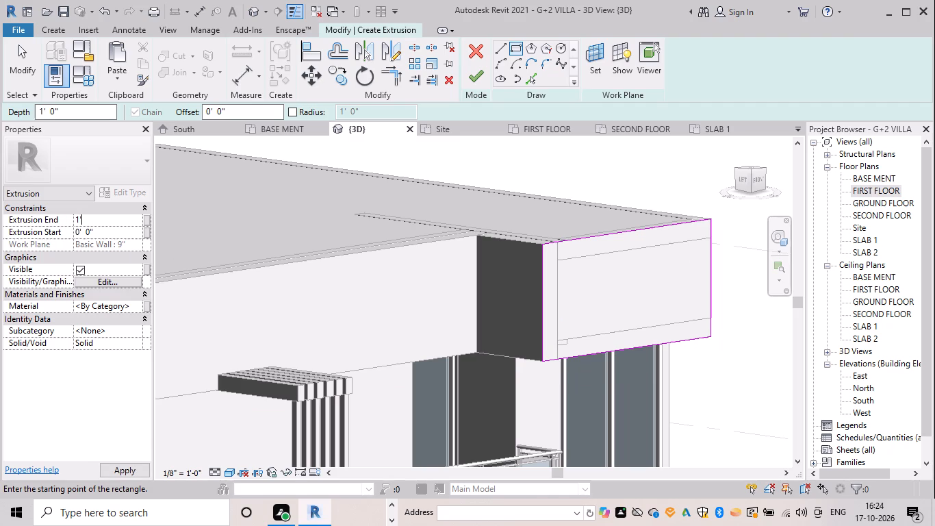
pyautogui.write('2"')
pyautogui.press('Return')
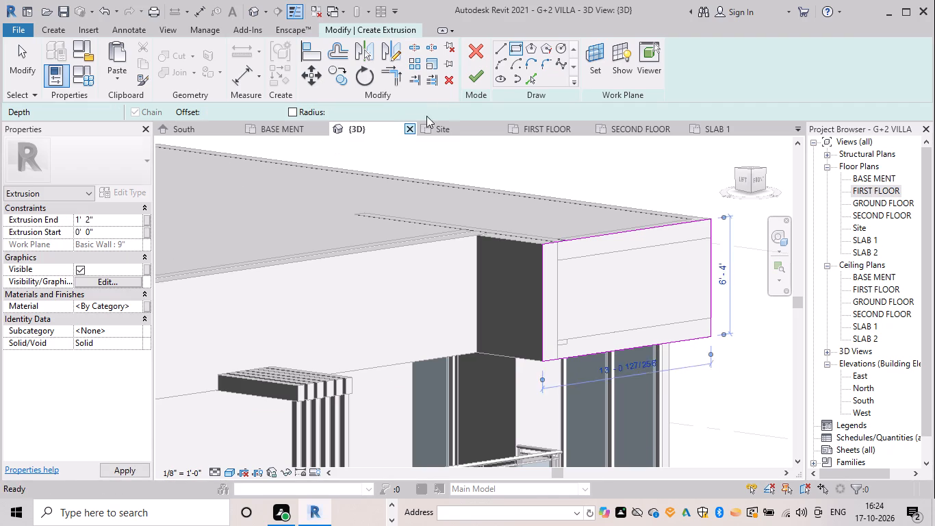
pyautogui.click(474, 79)
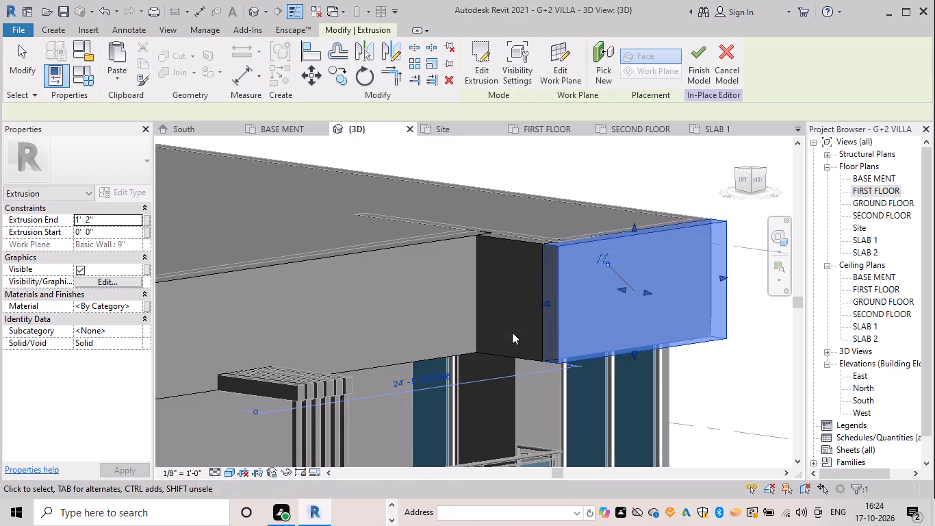
# Check the wrapped upper-floor walls from the front and side, and finish the in-place model.
pyautogui.scroll(-3, 512, 332)
pyautogui.click(678, 218)
pyautogui.scroll(-3, 606, 344)
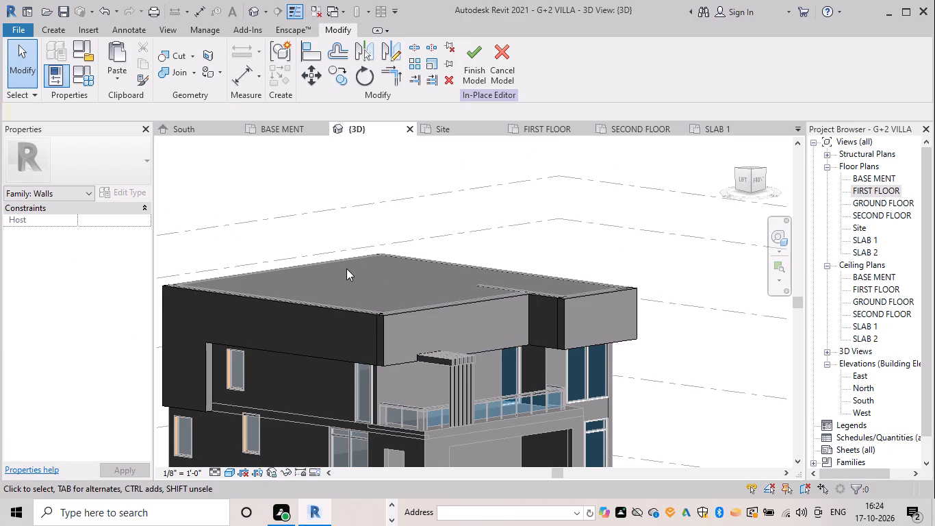
pyautogui.scroll(-2, 347, 268)
pyautogui.keyDown('shift'); pyautogui.moveTo(347, 268); pyautogui.dragTo(462, 246, button='middle'); pyautogui.keyUp('shift')
pyautogui.scroll(-2, 535, 290)
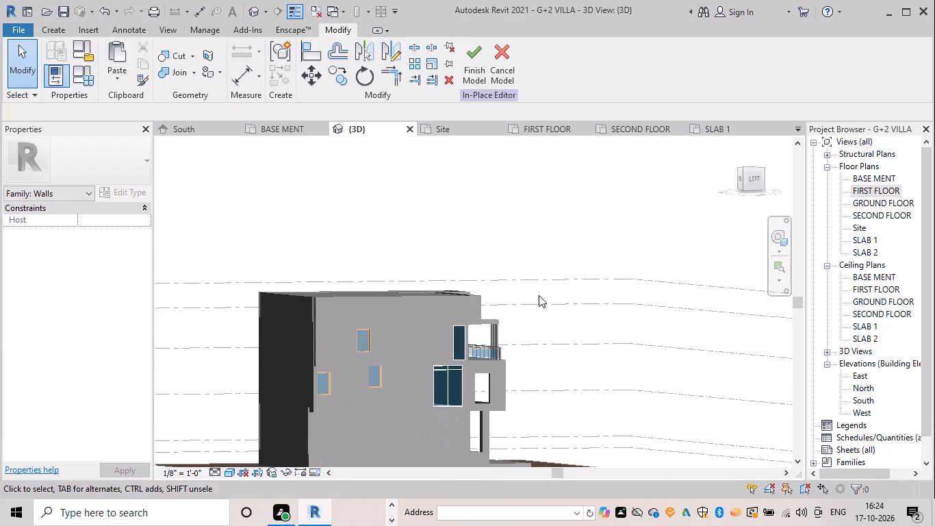
pyautogui.keyDown('shift'); pyautogui.moveTo(552, 301); pyautogui.dragTo(489, 335, button='middle'); pyautogui.keyUp('shift')
pyautogui.scroll(3, 448, 329)
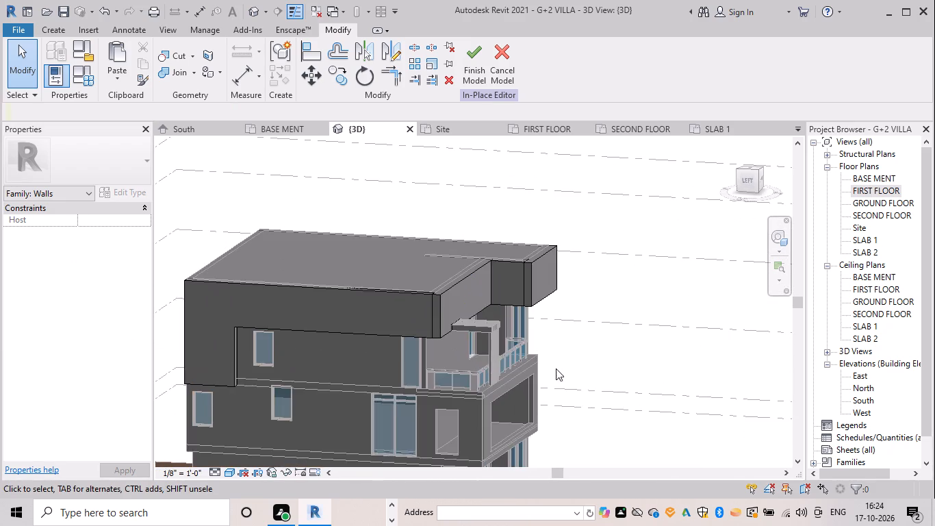
pyautogui.scroll(-3, 606, 368)
pyautogui.moveTo(481, 60); pyautogui.dragTo(471, 61)
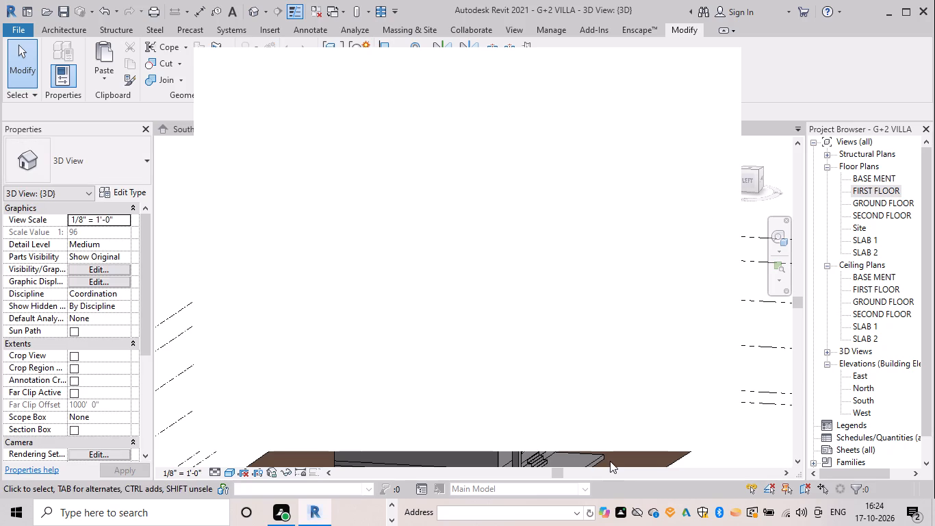
# Dismiss the notification window covering the 3D view.
pyautogui.scroll(-2, 569, 446)
pyautogui.moveTo(567, 437); pyautogui.dragTo(566, 412, button='middle')
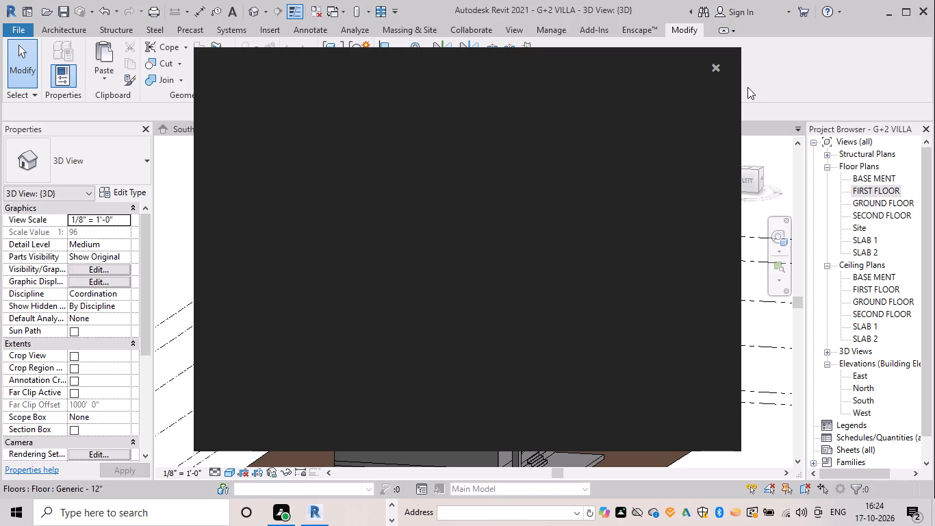
pyautogui.click(715, 64)
pyautogui.scroll(4, 546, 333)
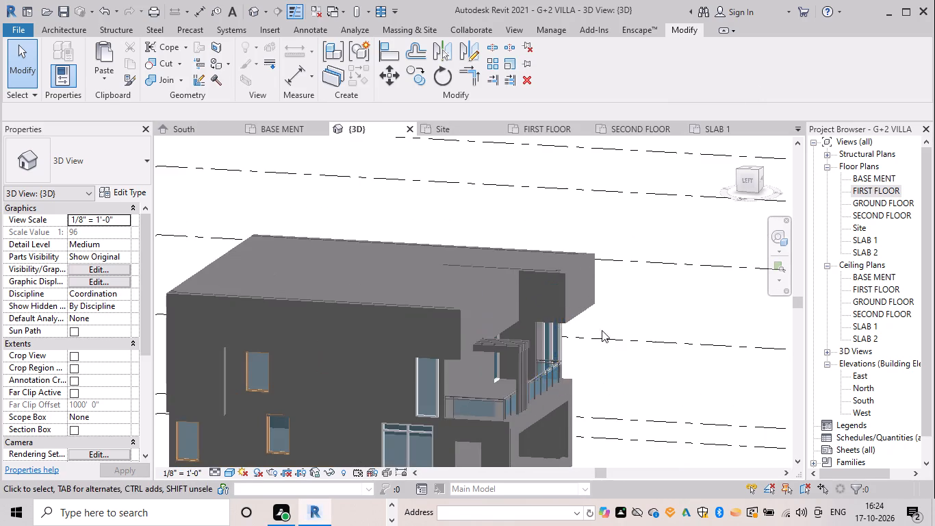
# Examine the villa's wrapped upper floor, balcony and corner glazing from the side and front.
pyautogui.keyDown('shift'); pyautogui.moveTo(637, 295); pyautogui.dragTo(606, 306, button='middle'); pyautogui.keyUp('shift')
pyautogui.keyDown('shift'); pyautogui.moveTo(575, 329); pyautogui.dragTo(522, 318, button='middle'); pyautogui.keyUp('shift')
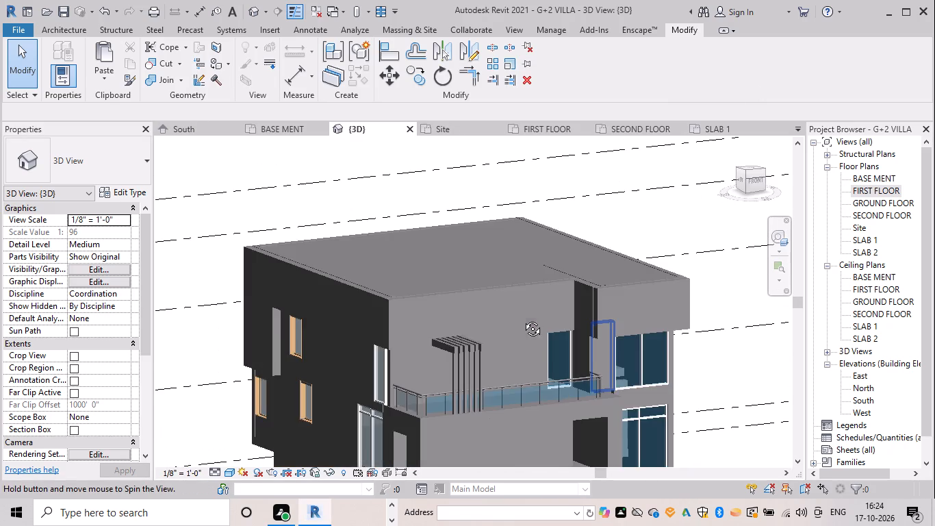
pyautogui.keyDown('shift'); pyautogui.moveTo(522, 318); pyautogui.dragTo(523, 318, button='middle'); pyautogui.keyUp('shift')
pyautogui.scroll(-2, 526, 364)
pyautogui.moveTo(526, 364); pyautogui.dragTo(515, 348, button='middle')
pyautogui.scroll(4, 549, 321)
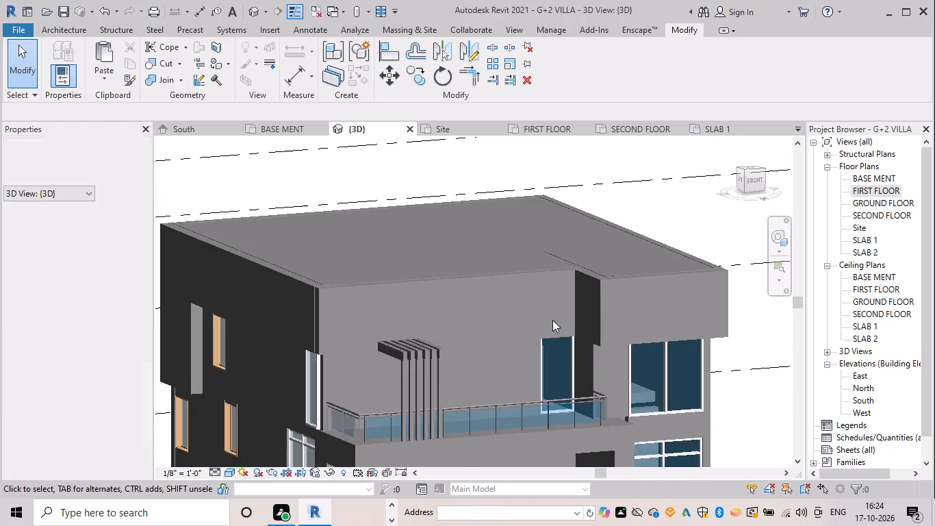
pyautogui.scroll(6, 587, 305)
pyautogui.scroll(-10, 569, 394)
pyautogui.moveTo(566, 406); pyautogui.dragTo(557, 299, button='middle')
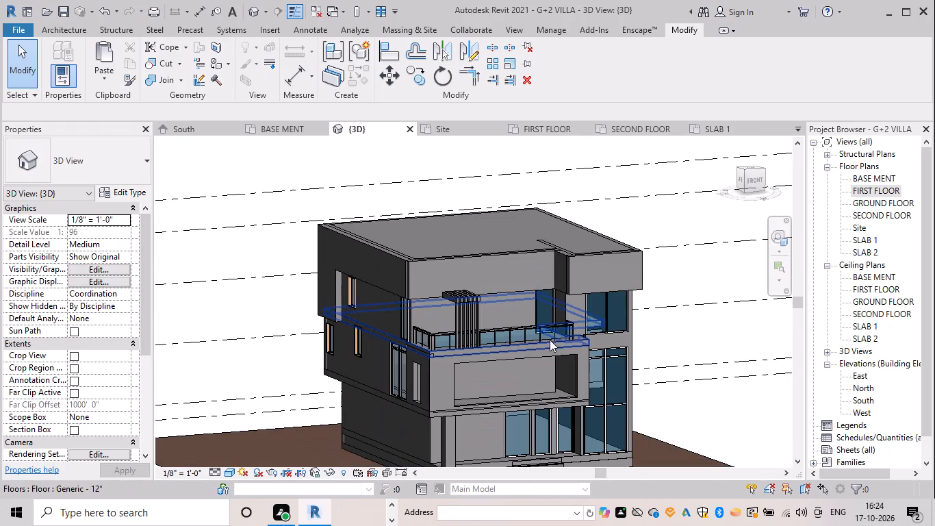
pyautogui.keyDown('shift'); pyautogui.moveTo(617, 311); pyautogui.dragTo(584, 298, button='middle'); pyautogui.keyUp('shift')
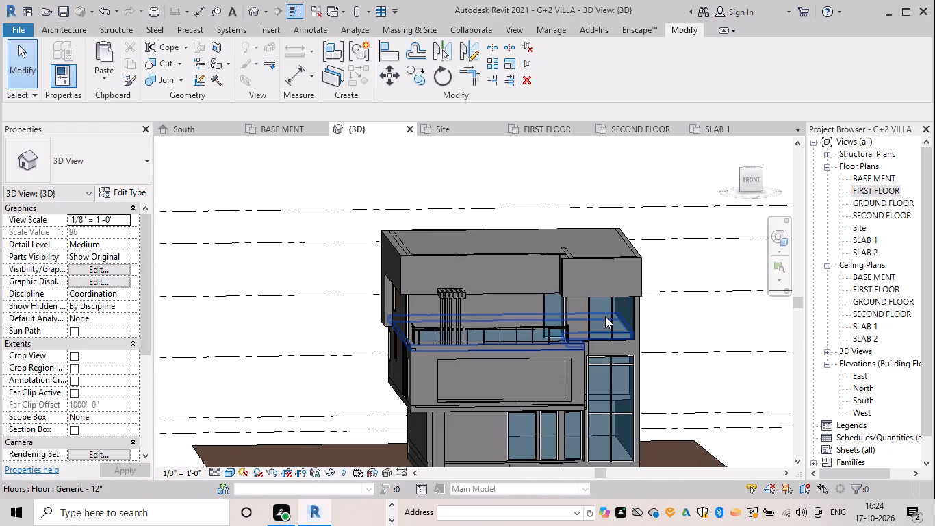
# Set the Storefront curtain wall type's vertical and horizontal grid spacing to 100' each.
pyautogui.click(617, 325)
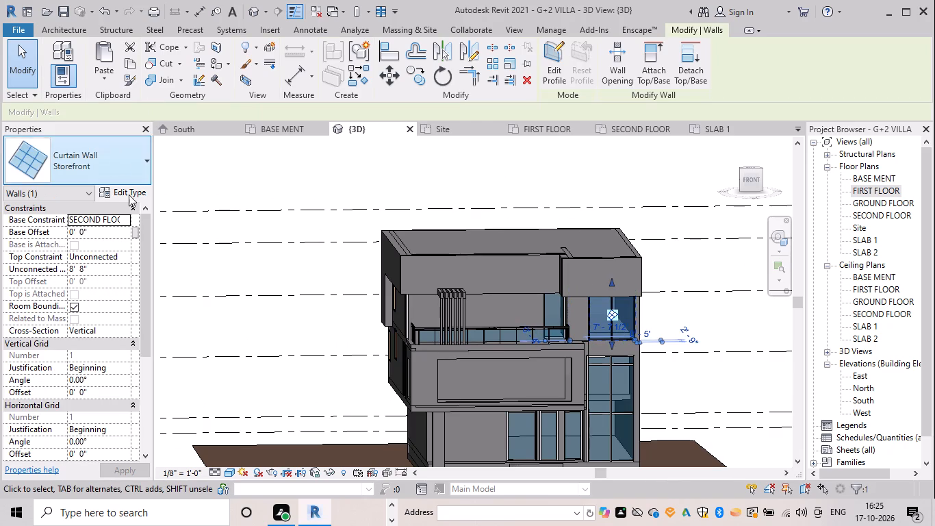
pyautogui.click(128, 191)
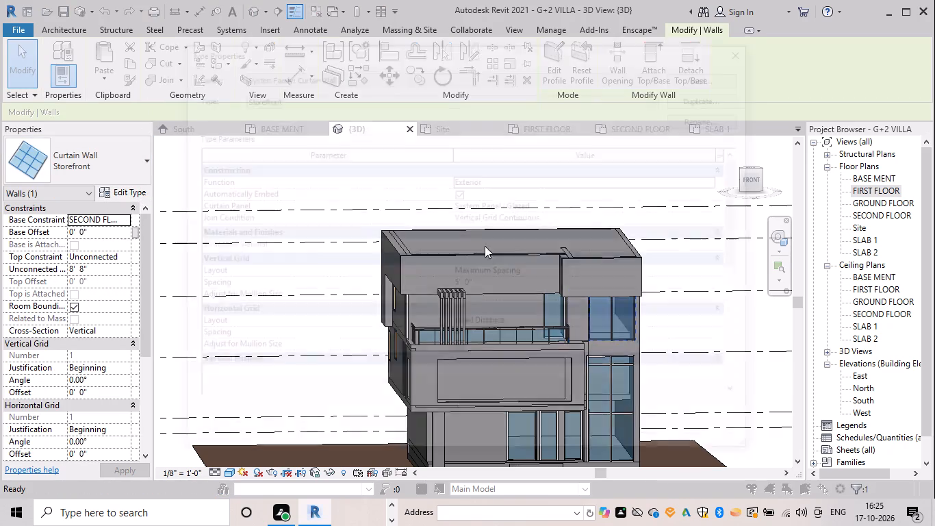
pyautogui.click(514, 282)
pyautogui.press('BackSpace')
pyautogui.write("100'")
pyautogui.press('Return')
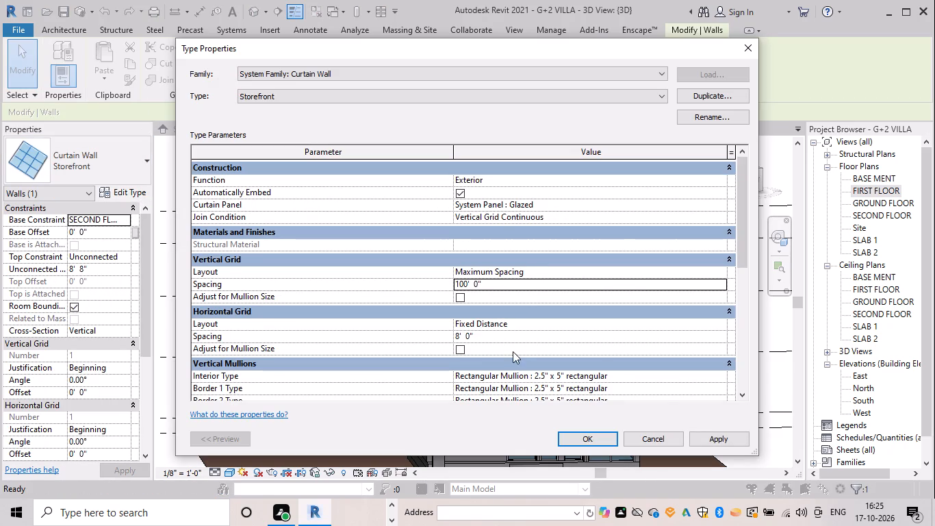
pyautogui.click(522, 336)
pyautogui.press('BackSpace')
pyautogui.write("100'")
pyautogui.press('Return')
pyautogui.click(612, 434)
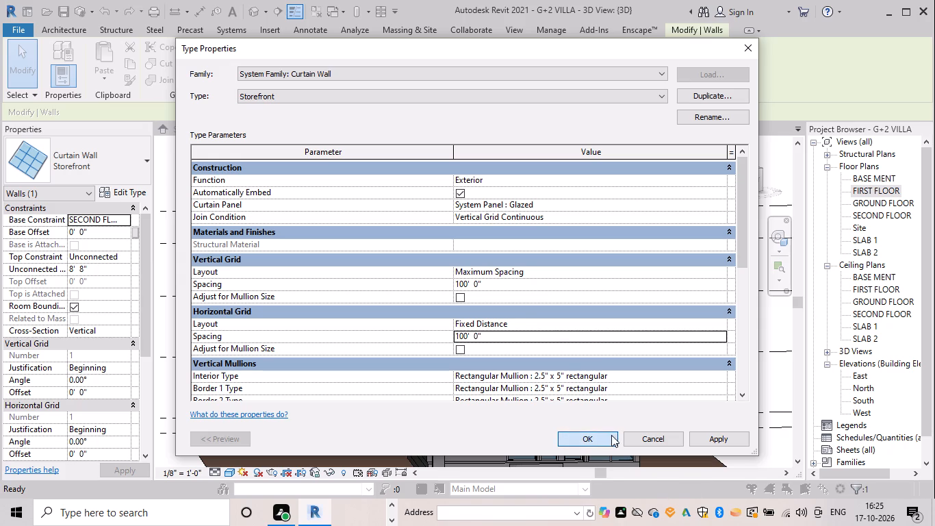
pyautogui.press('Escape')
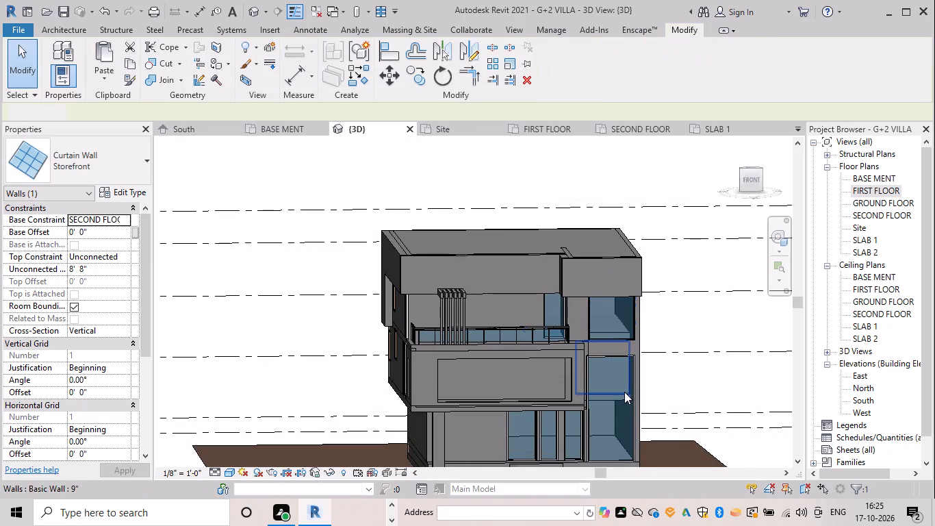
# Add two vertical curtain grid lines dividing the second-floor front corner curtain wall into three panels about 2' 6 1/2" wide.
pyautogui.scroll(-1, 658, 388)
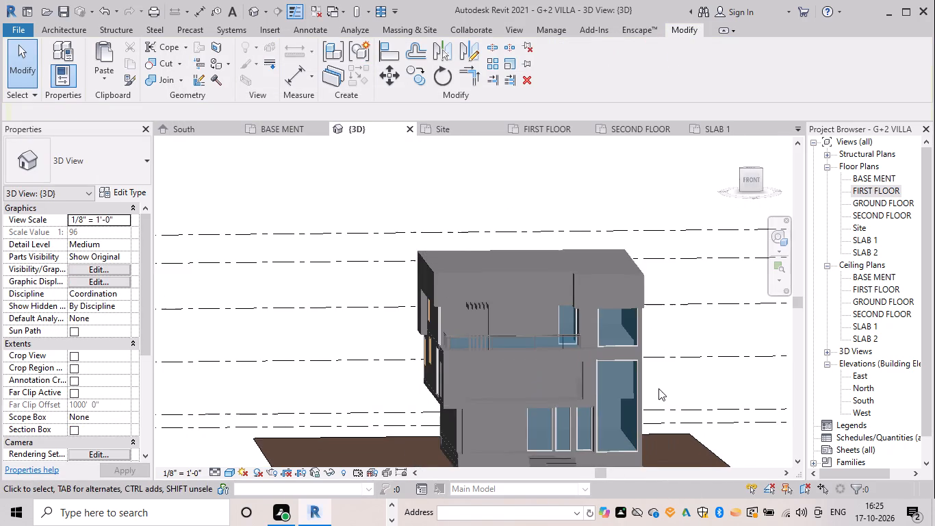
pyautogui.moveTo(658, 388); pyautogui.dragTo(674, 351, button='middle')
pyautogui.scroll(-1, 464, 377)
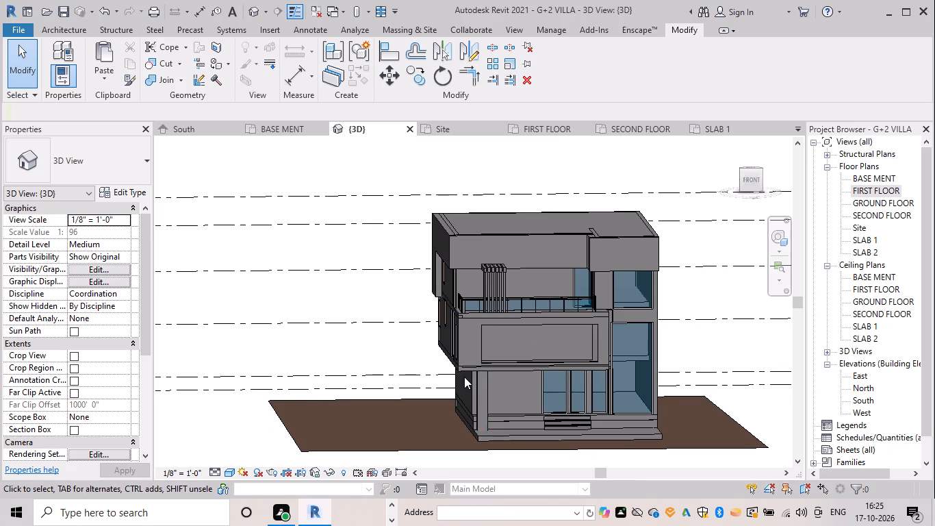
pyautogui.scroll(-1, 464, 377)
pyautogui.keyDown('shift'); pyautogui.moveTo(461, 364); pyautogui.dragTo(636, 349, button='middle'); pyautogui.keyUp('shift')
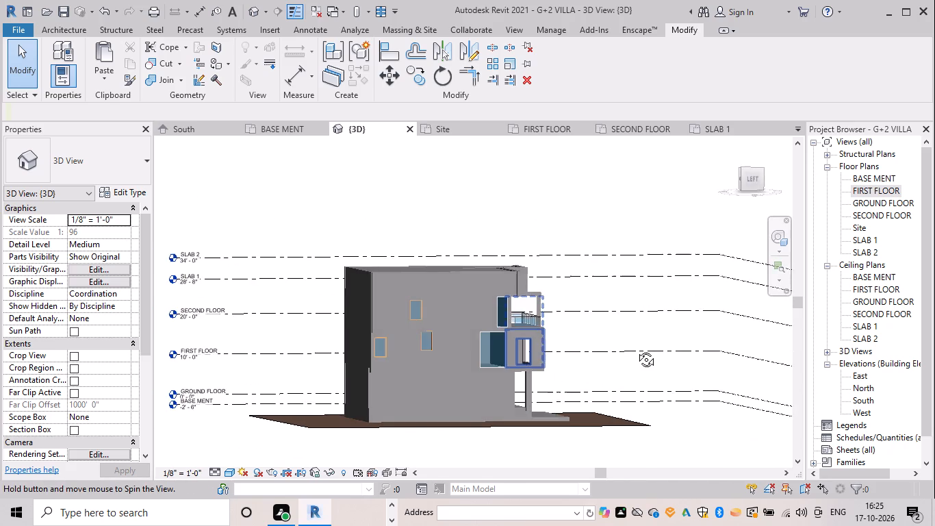
pyautogui.keyDown('shift'); pyautogui.moveTo(636, 349); pyautogui.dragTo(437, 363, button='middle'); pyautogui.keyUp('shift')
pyautogui.press('Escape')
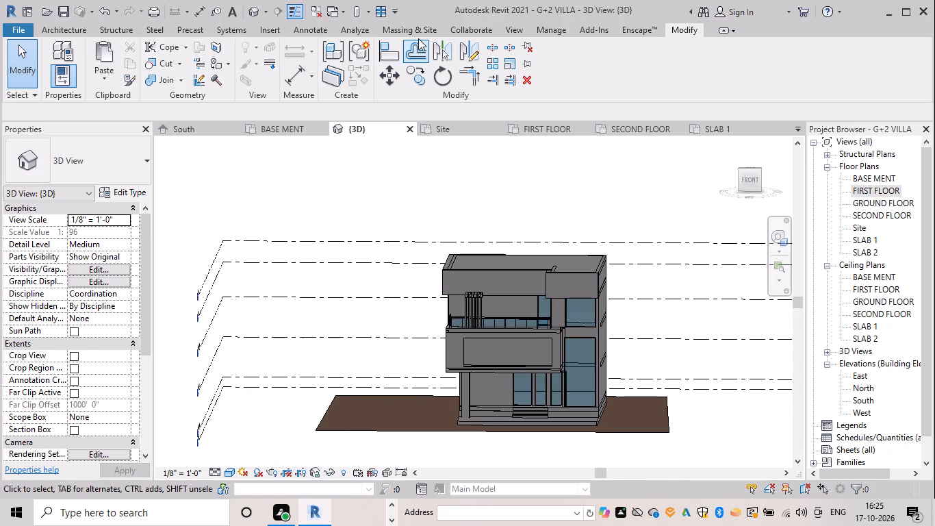
pyautogui.moveTo(73, 26); pyautogui.dragTo(84, 32)
pyautogui.click(309, 61)
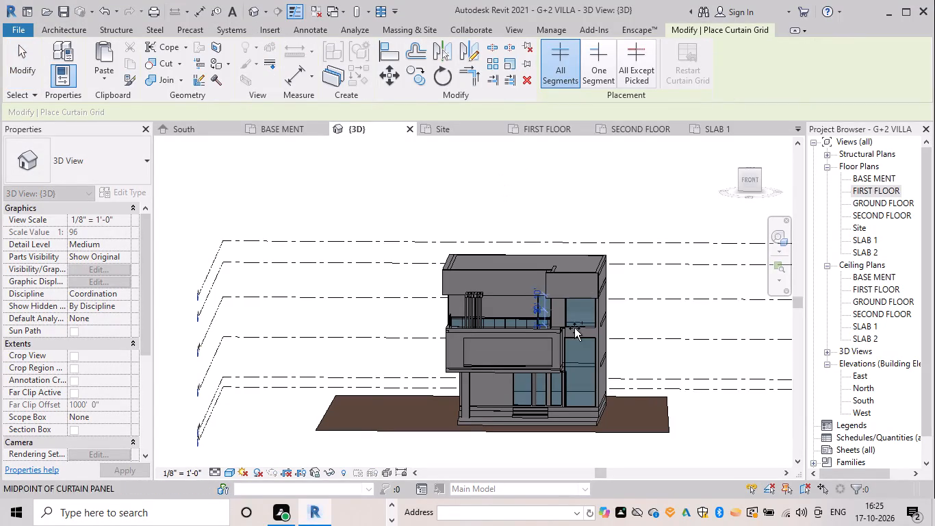
pyautogui.keyDown('shift'); pyautogui.moveTo(598, 301); pyautogui.dragTo(600, 279, button='middle'); pyautogui.keyUp('shift')
pyautogui.scroll(5, 579, 291)
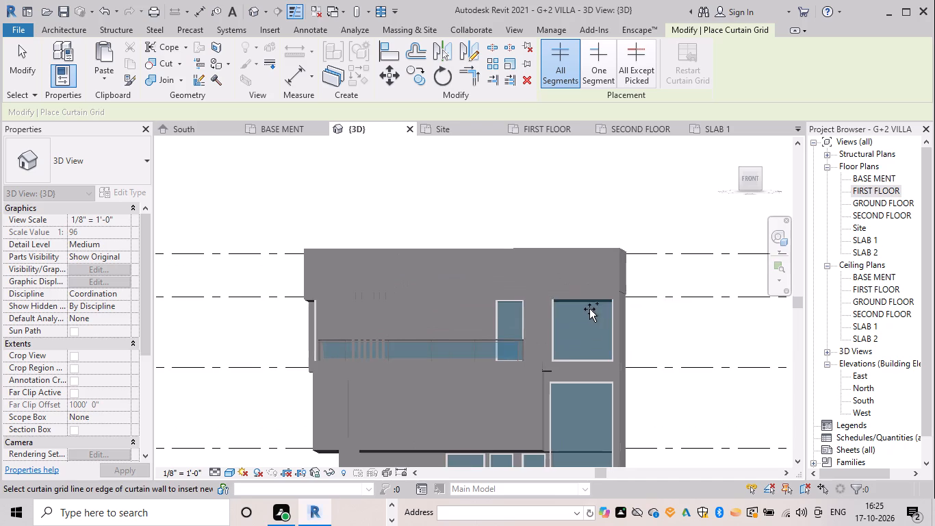
pyautogui.click(563, 358)
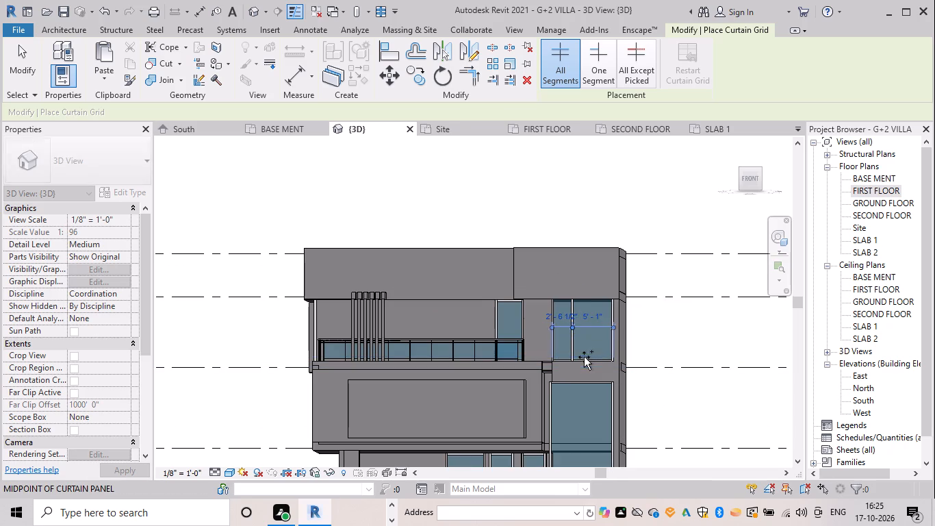
pyautogui.click(590, 356)
# Add two vertical grid lines dividing the tall front curtain wall below it into three equal panels.
pyautogui.moveTo(593, 375); pyautogui.dragTo(591, 293, button='middle')
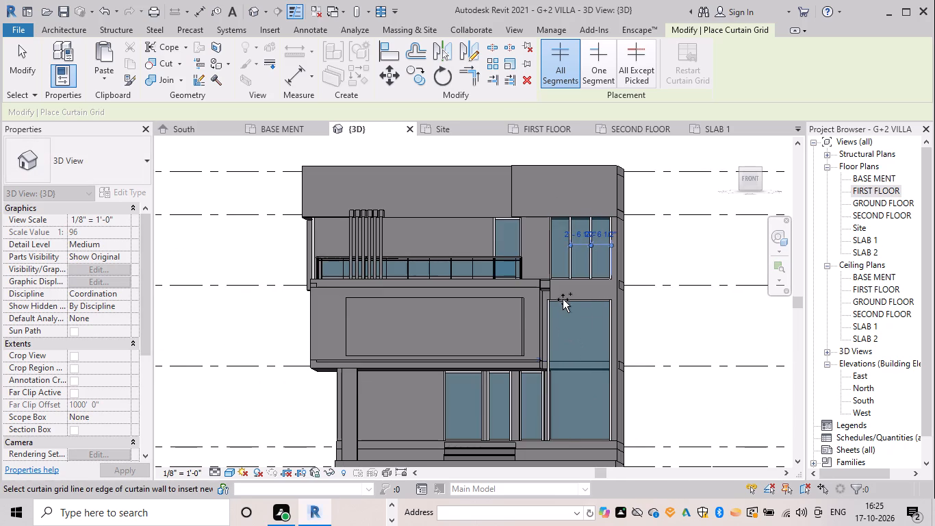
pyautogui.click(563, 299)
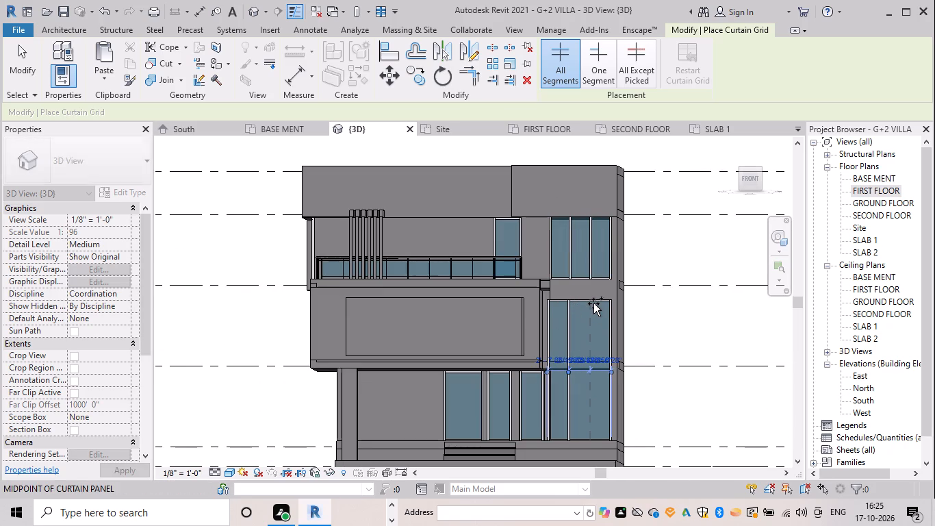
pyautogui.click(593, 303)
pyautogui.press('Escape')
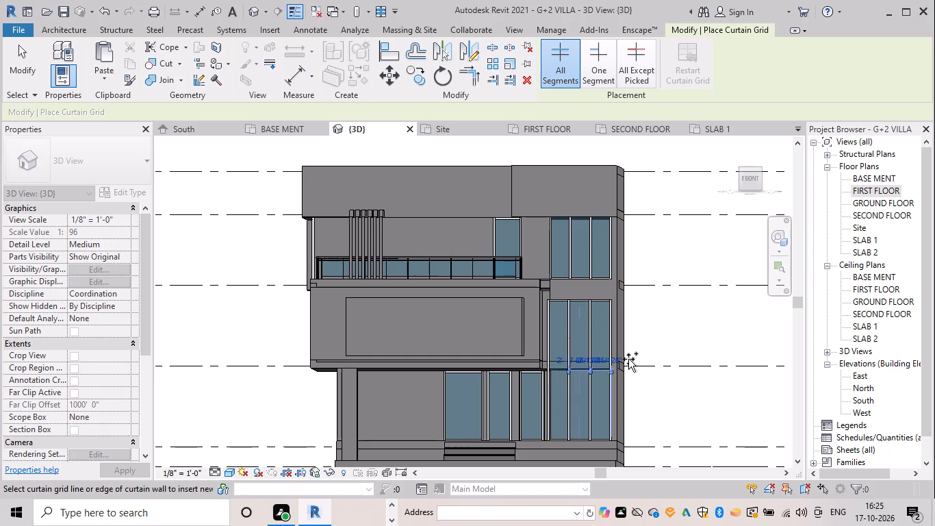
# Add two horizontal grid lines to the tall curtain wall, about 5' 10" below its top and about 3' 11" below that.
pyautogui.scroll(-2, 604, 345)
pyautogui.moveTo(604, 345); pyautogui.dragTo(611, 369, button='middle')
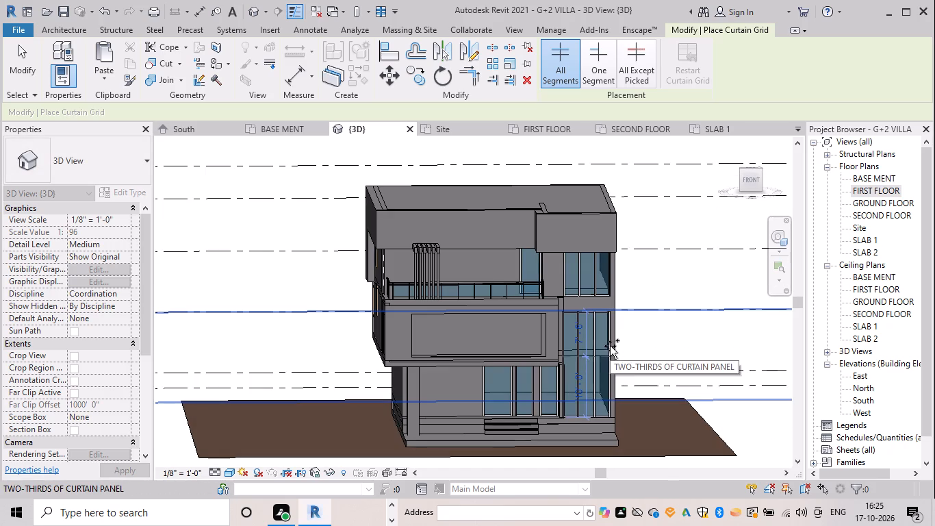
pyautogui.scroll(5, 610, 346)
pyautogui.click(607, 343)
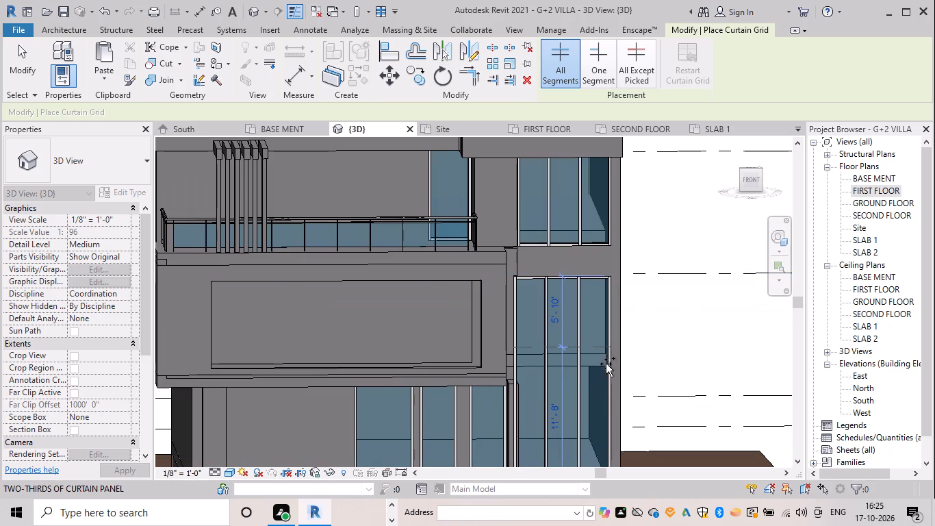
pyautogui.click(609, 386)
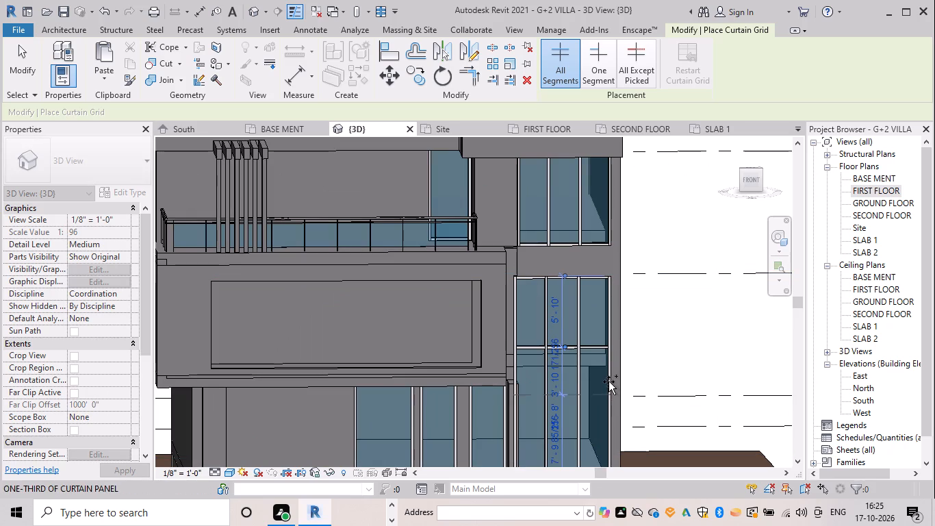
# Dismiss the notification window covering the 3D view.
pyautogui.press('Escape')
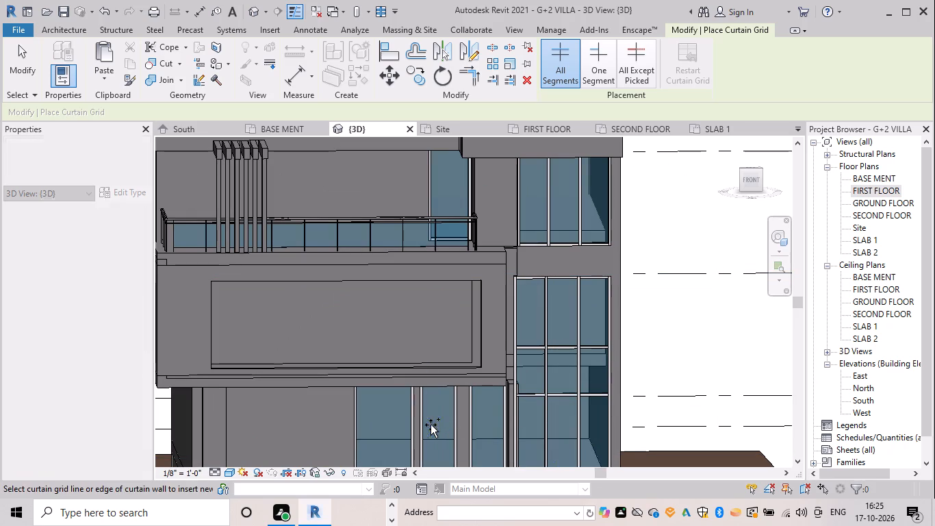
pyautogui.scroll(-3, 534, 398)
pyautogui.moveTo(534, 398); pyautogui.dragTo(548, 347, button='middle')
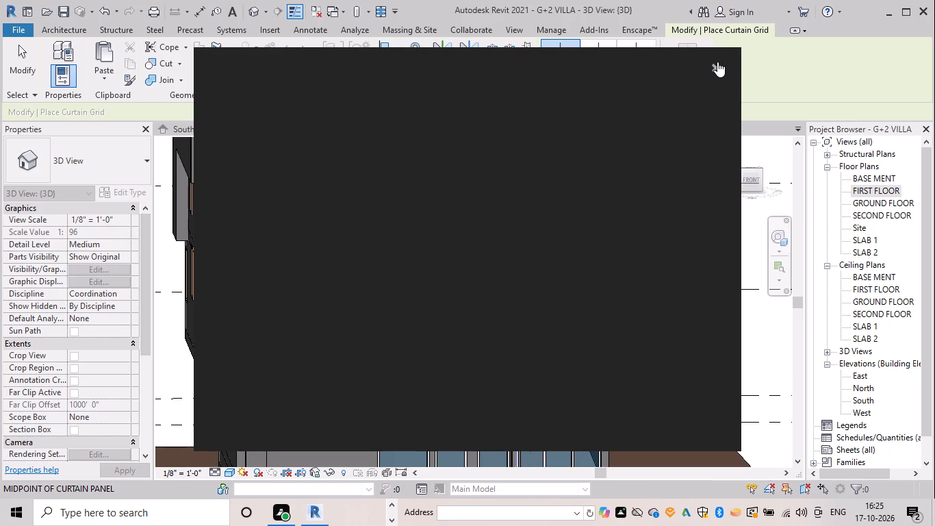
pyautogui.click(712, 65)
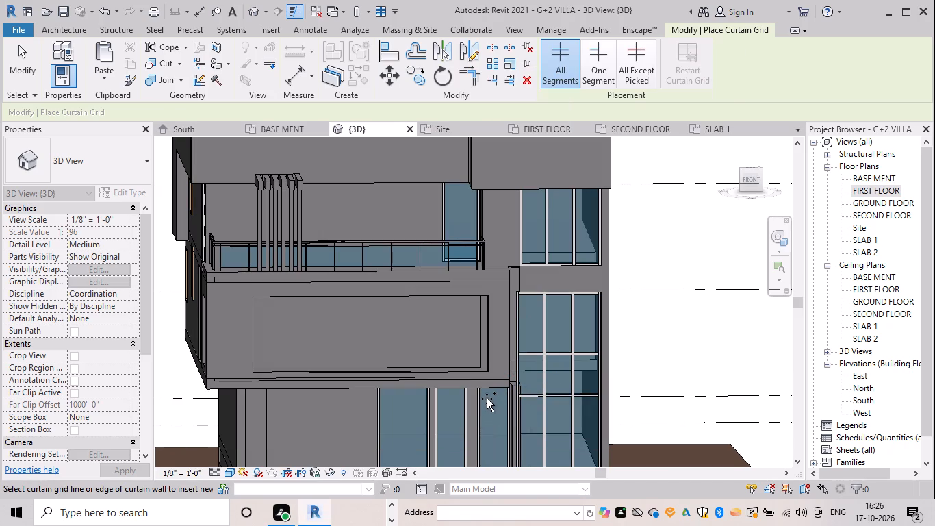
# Add a midpoint vertical grid line to the widest ground-floor glazing by the entrance steps and to the second-floor balcony's front glazing.
pyautogui.moveTo(475, 378); pyautogui.dragTo(485, 278, button='middle')
pyautogui.scroll(-1, 473, 343)
pyautogui.click(426, 284)
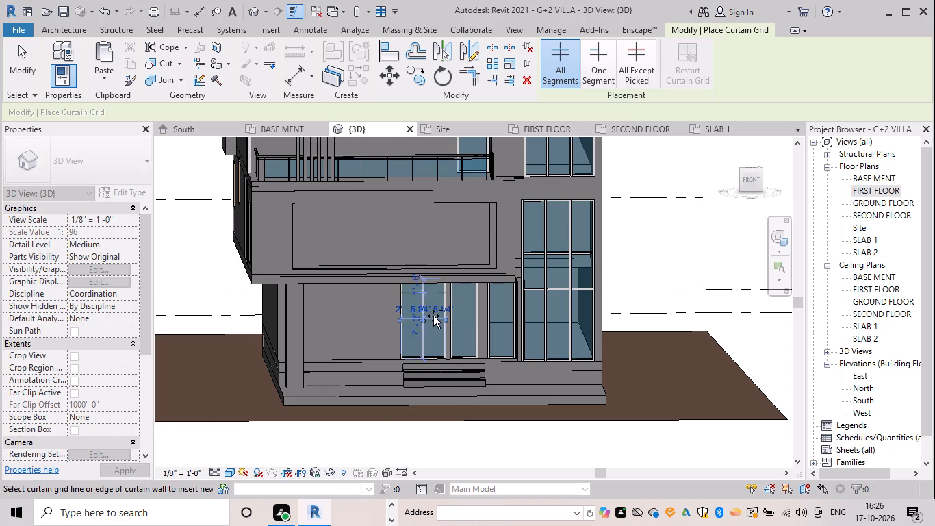
pyautogui.scroll(-3, 452, 394)
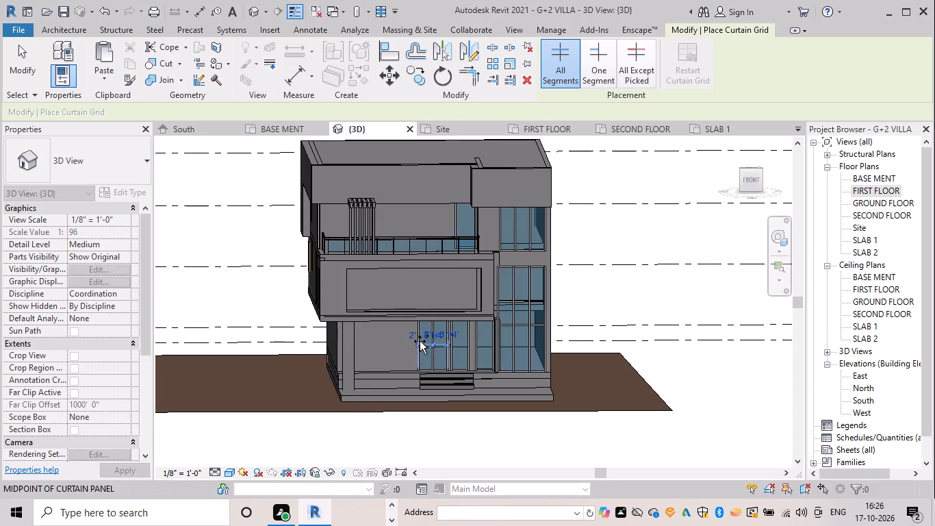
pyautogui.scroll(4, 464, 210)
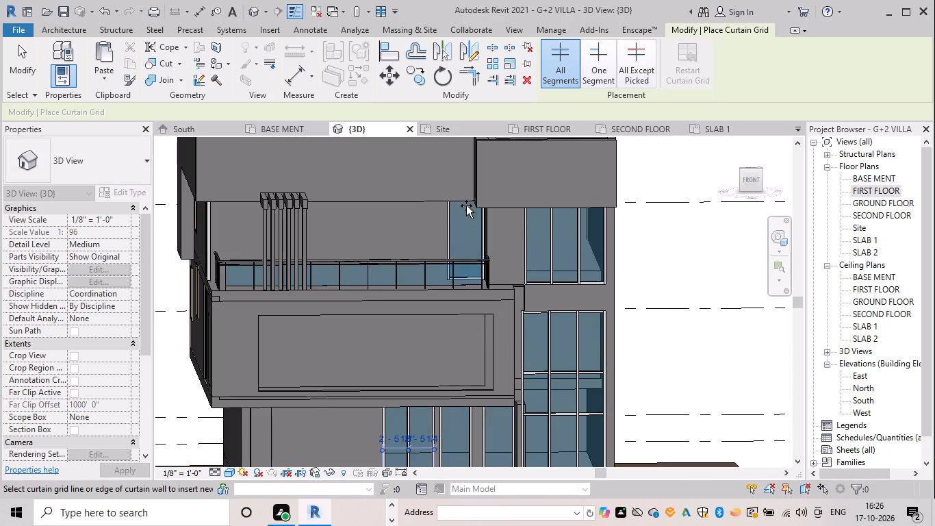
pyautogui.click(467, 204)
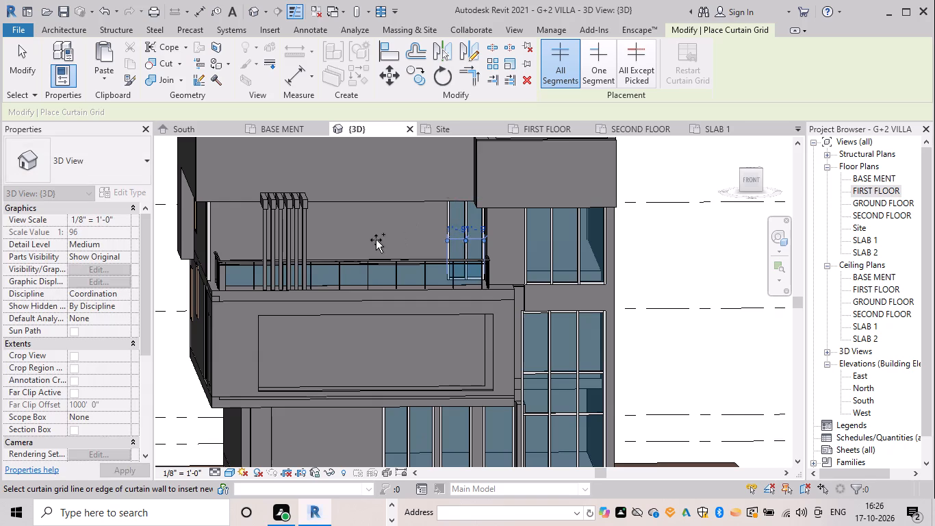
# Add two vertical grid lines dividing the side elevation's first-floor curtain wall into thirds, and end grid placement.
pyautogui.scroll(-3, 376, 240)
pyautogui.keyDown('shift'); pyautogui.moveTo(357, 252); pyautogui.dragTo(523, 237, button='middle'); pyautogui.keyUp('shift')
pyautogui.scroll(3, 397, 285)
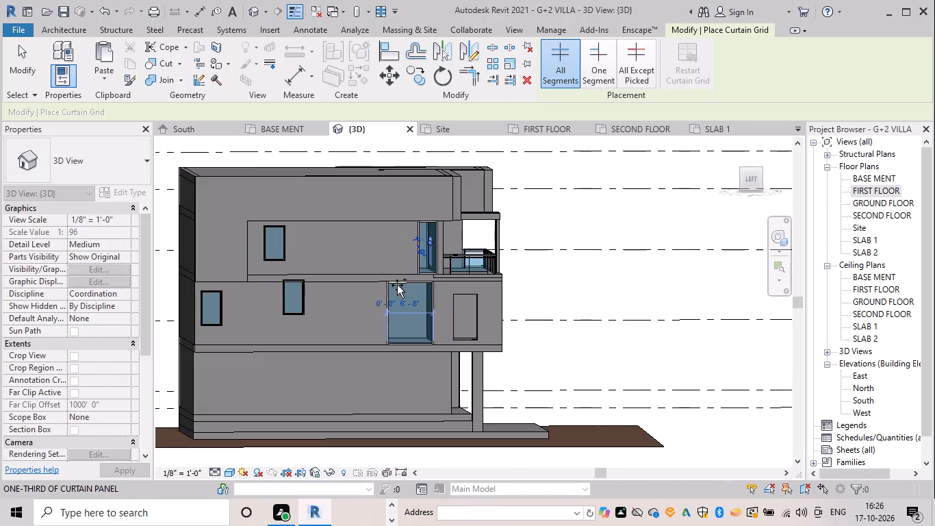
pyautogui.scroll(2, 397, 285)
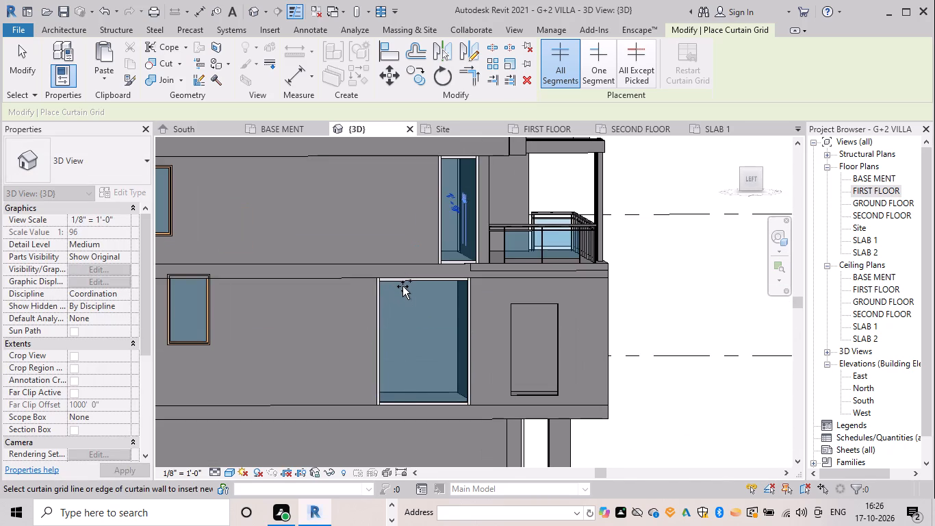
pyautogui.click(403, 282)
pyautogui.click(433, 281)
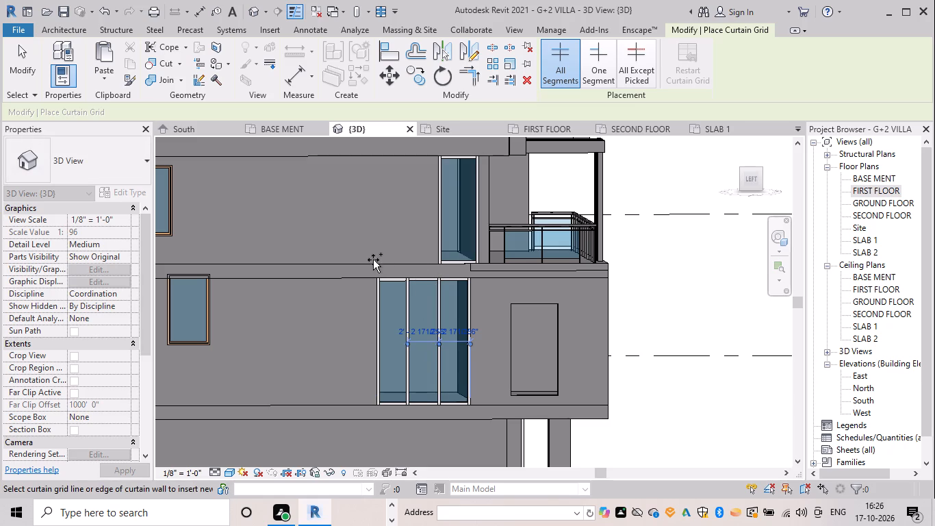
pyautogui.press('Escape')
pyautogui.press('Escape')
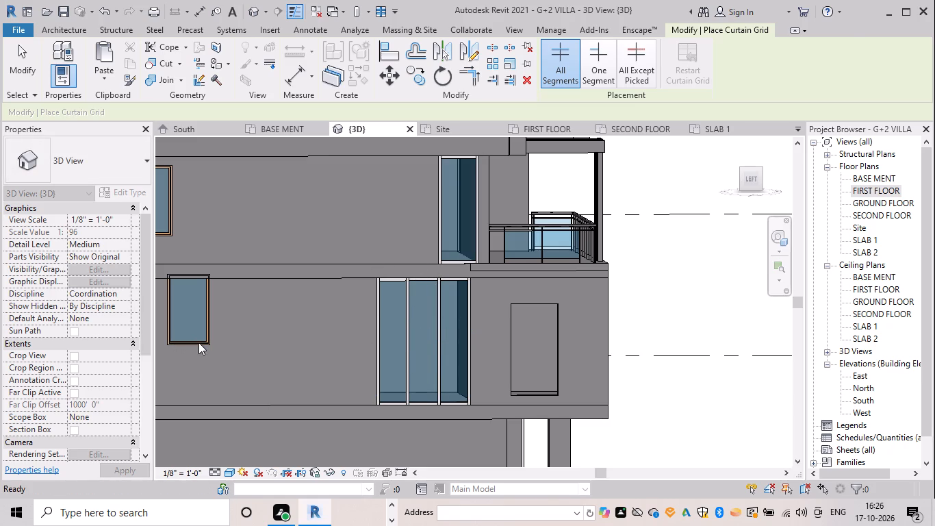
# Nudge the first-floor side window nearest the curtain wall down to a sill height of about 3' 9 5/8".
pyautogui.click(199, 341)
pyautogui.press('Down')
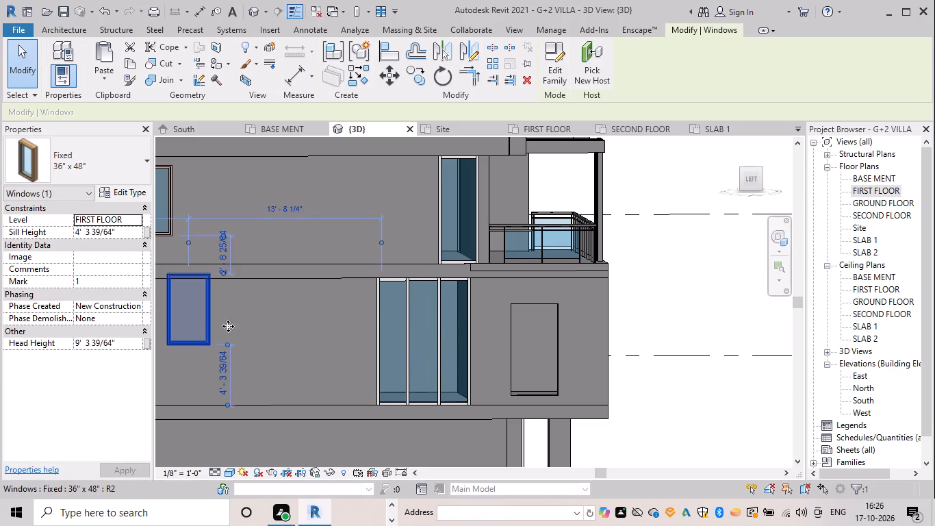
pyautogui.press('Down')
pyautogui.press('Down')
pyautogui.click(250, 316)
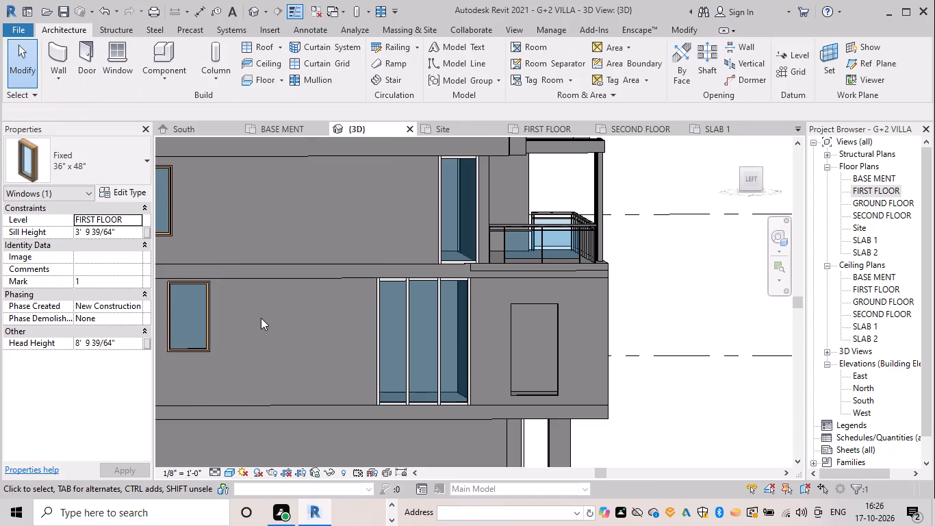
# On the FIRST FLOOR plan, draw a 3' high Storefront curtain wall about 4' 7" long across the gap beside the recessed front wall.
pyautogui.scroll(-5, 266, 321)
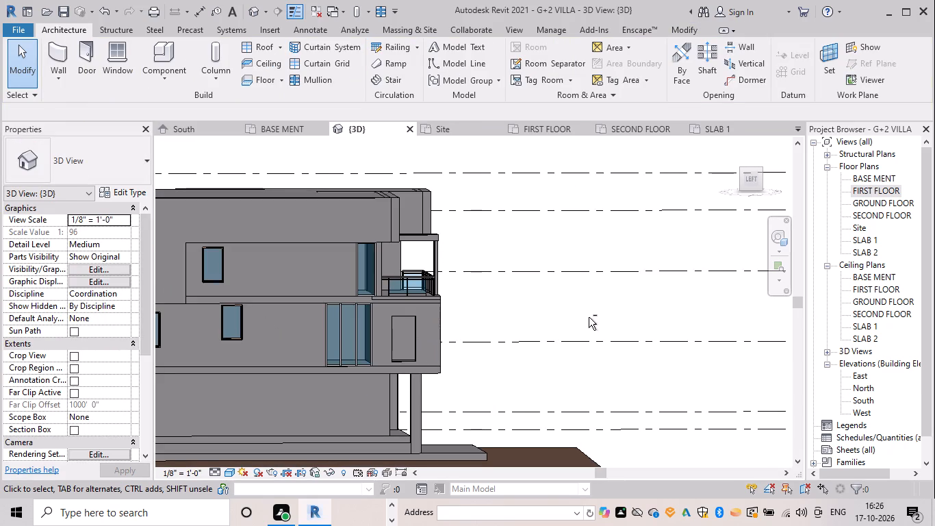
pyautogui.keyDown('shift'); pyautogui.moveTo(589, 317); pyautogui.dragTo(360, 354, button='middle'); pyautogui.keyUp('shift')
pyautogui.keyDown('shift'); pyautogui.moveTo(238, 318); pyautogui.dragTo(329, 305, button='middle'); pyautogui.keyUp('shift')
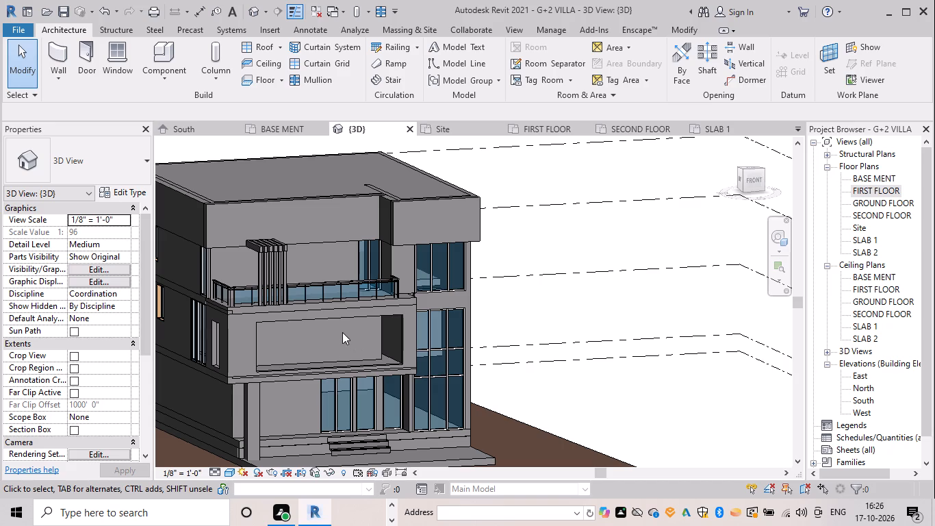
pyautogui.click(388, 336)
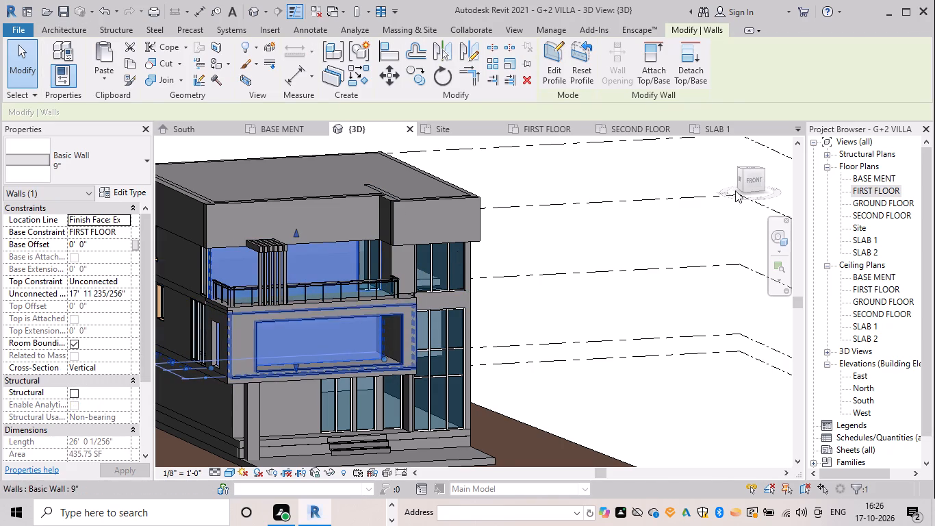
pyautogui.press('Escape')
pyautogui.doubleClick(873, 190)
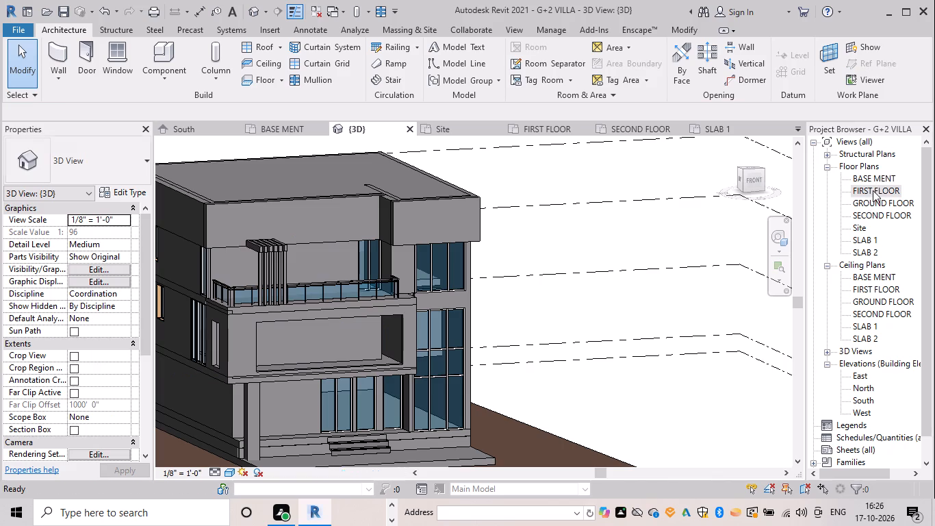
pyautogui.scroll(-6, 584, 316)
pyautogui.moveTo(580, 316); pyautogui.dragTo(427, 255, button='middle')
pyautogui.scroll(1, 580, 316)
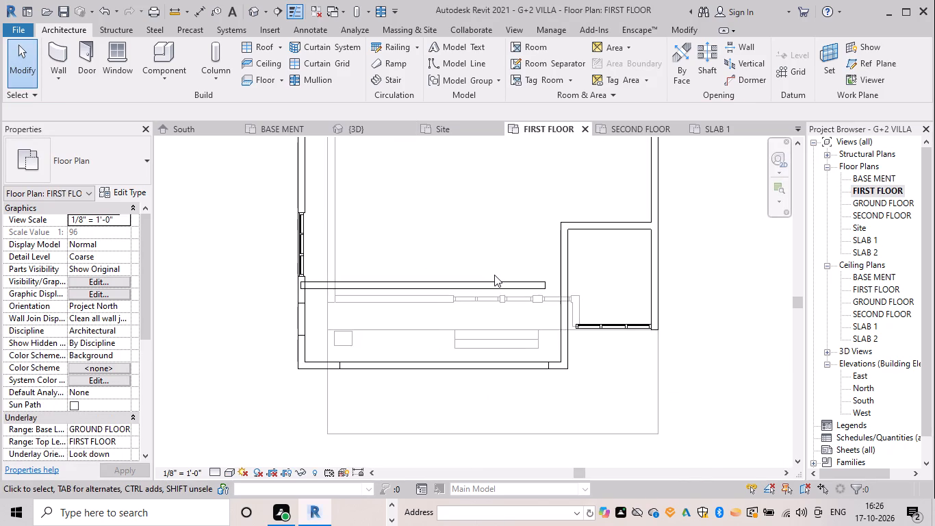
pyautogui.scroll(2, 495, 275)
pyautogui.press('Escape')
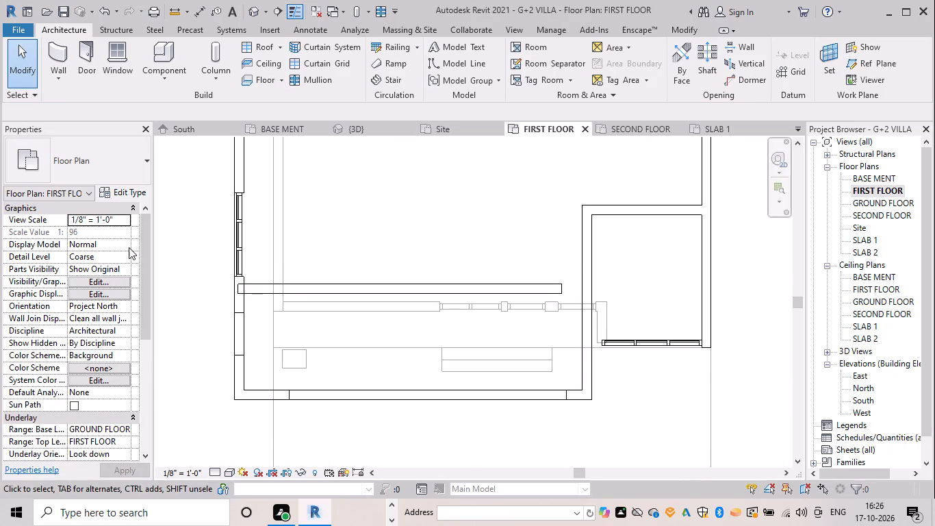
pyautogui.write('wa')
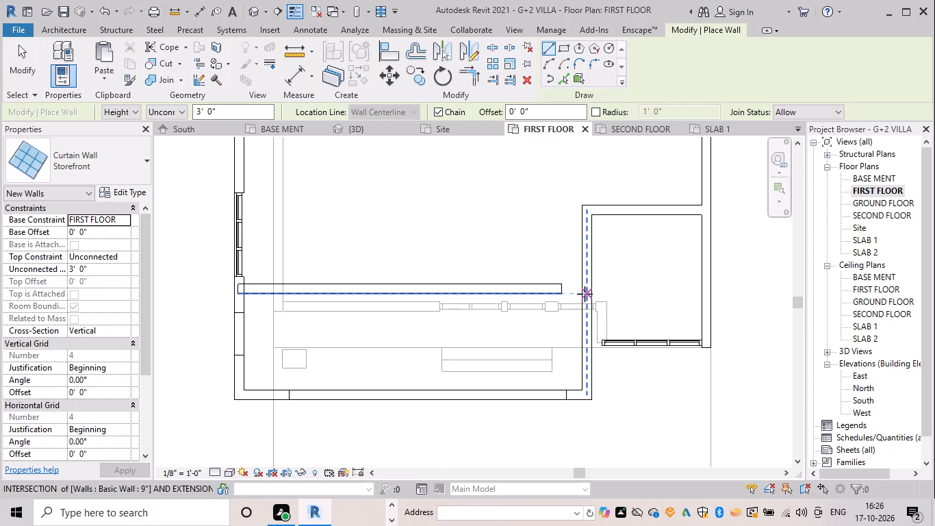
pyautogui.click(582, 294)
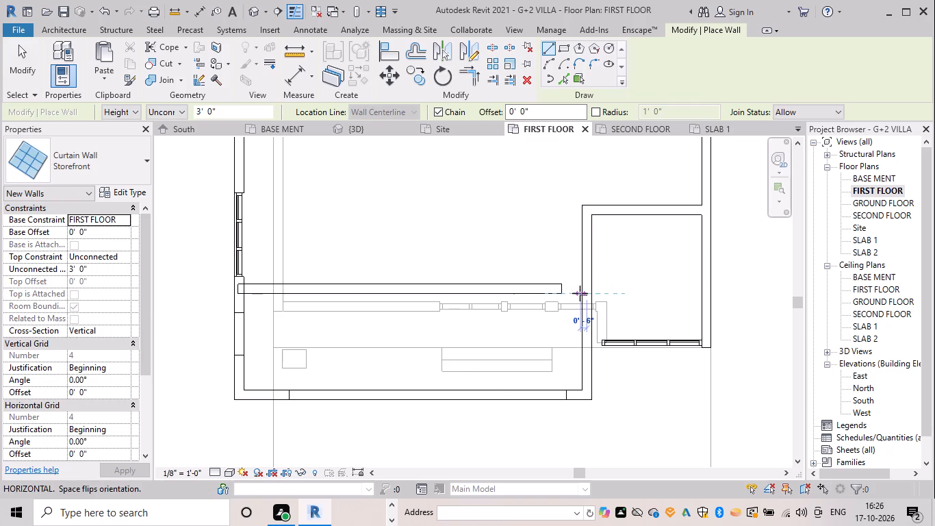
pyautogui.click(524, 292)
pyautogui.press('Escape')
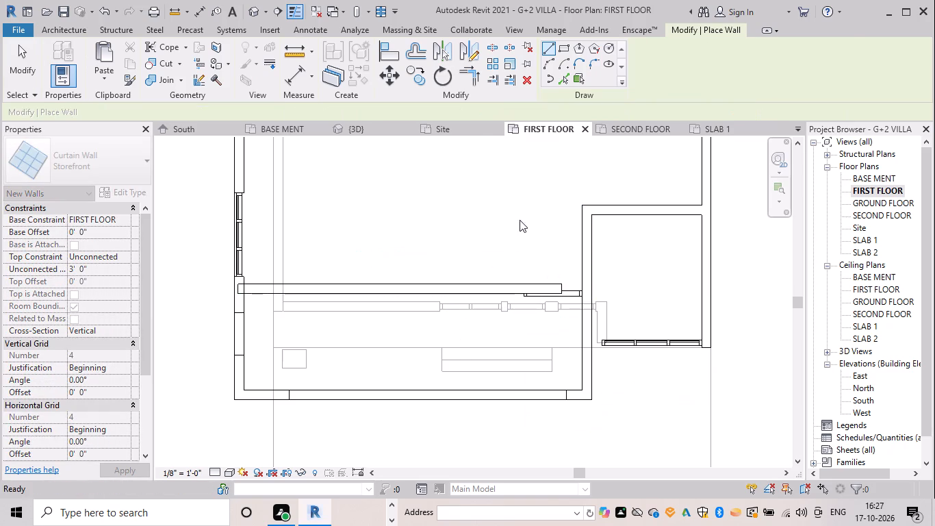
pyautogui.press('Escape')
pyautogui.press('Escape')
pyautogui.press('Escape')
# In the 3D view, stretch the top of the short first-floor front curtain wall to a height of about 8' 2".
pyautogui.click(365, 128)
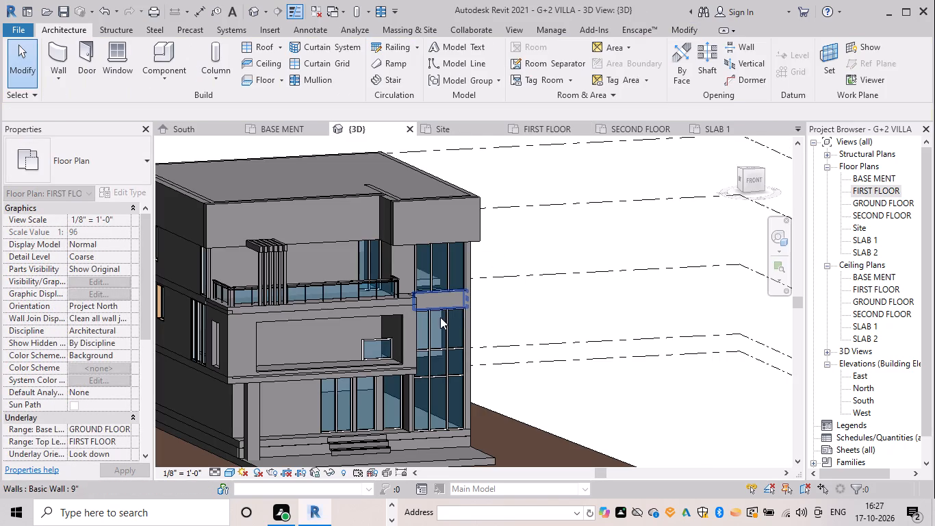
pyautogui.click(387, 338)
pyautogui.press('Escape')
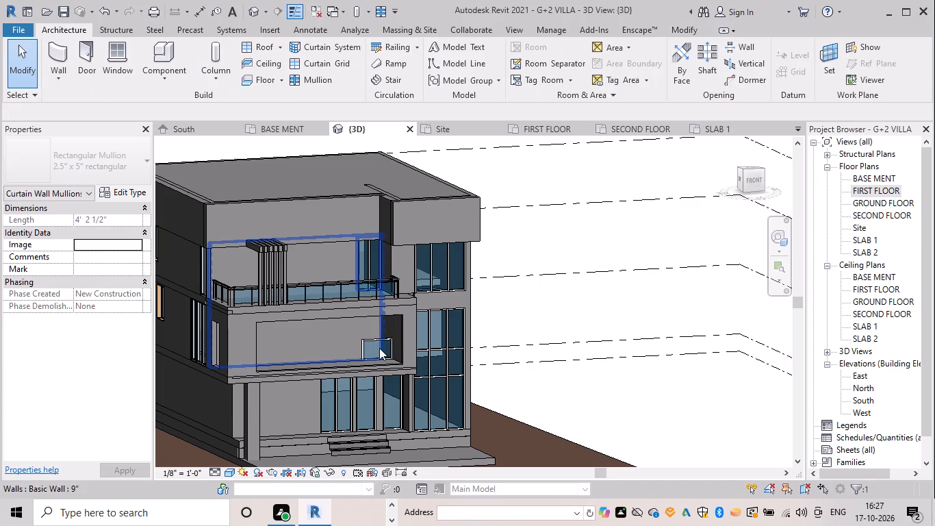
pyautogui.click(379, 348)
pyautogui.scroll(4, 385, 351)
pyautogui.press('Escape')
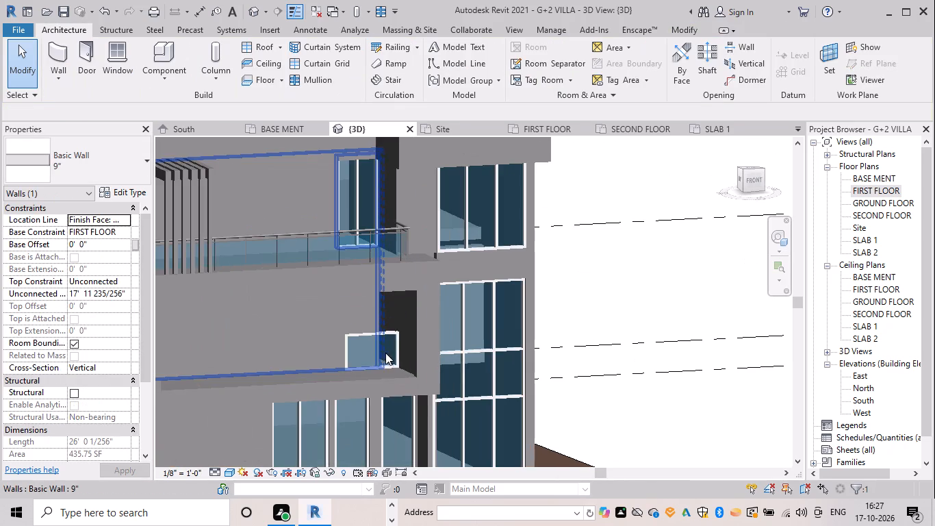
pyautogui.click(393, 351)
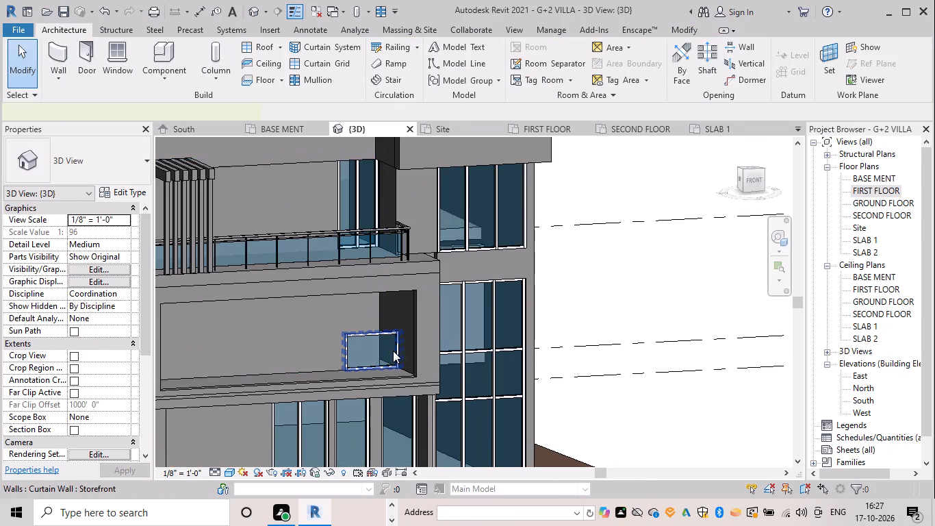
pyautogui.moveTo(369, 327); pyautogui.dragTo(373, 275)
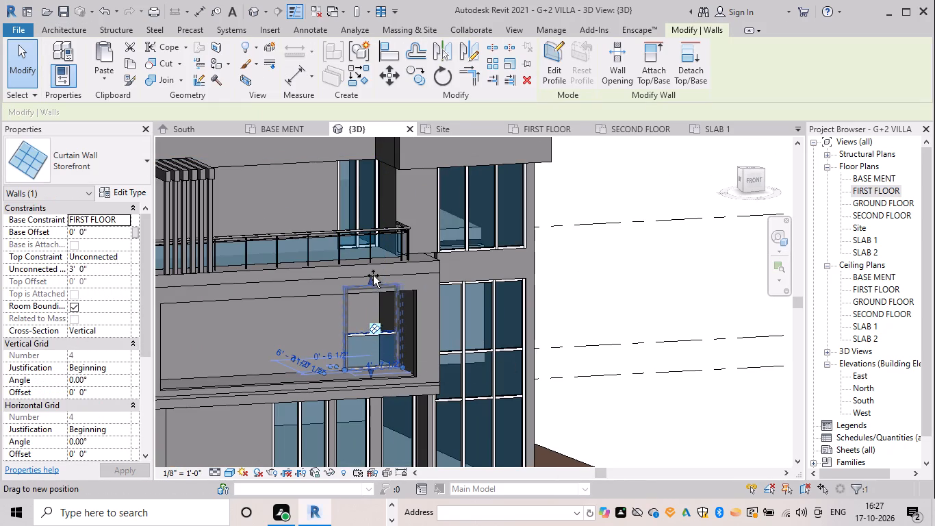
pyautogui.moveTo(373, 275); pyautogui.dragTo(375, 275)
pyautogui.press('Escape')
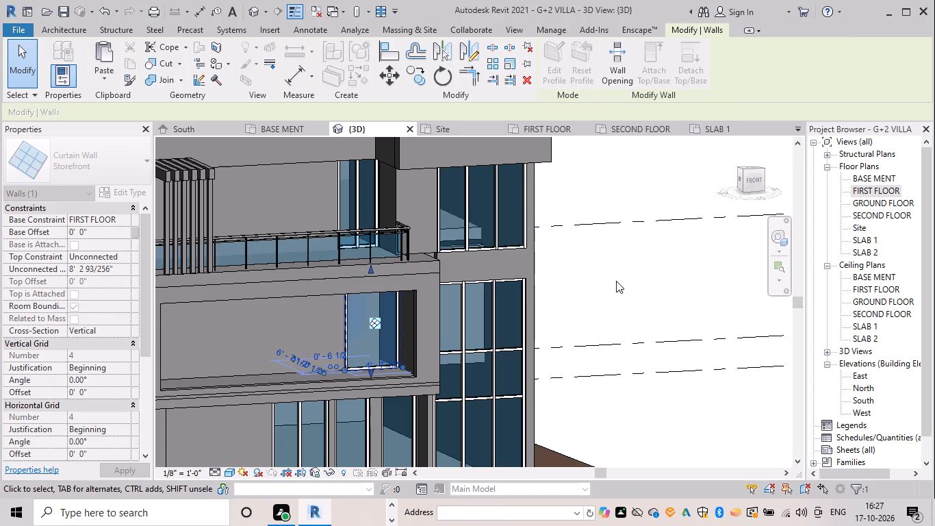
# Dismiss the notification window covering the 3D view.
pyautogui.scroll(-1, 621, 284)
pyautogui.keyDown('shift'); pyautogui.moveTo(620, 283); pyautogui.dragTo(626, 221, button='middle'); pyautogui.keyUp('shift')
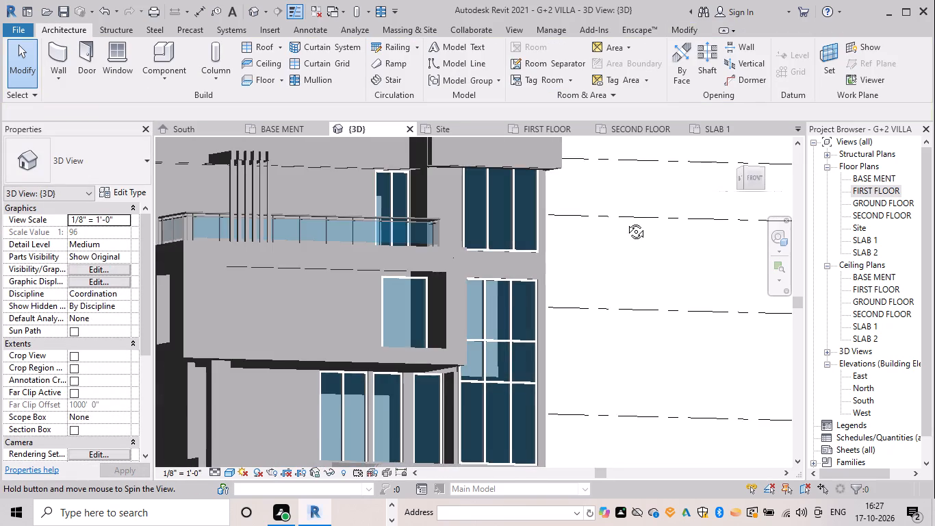
pyautogui.keyDown('shift'); pyautogui.moveTo(626, 221); pyautogui.dragTo(628, 222, button='middle'); pyautogui.keyUp('shift')
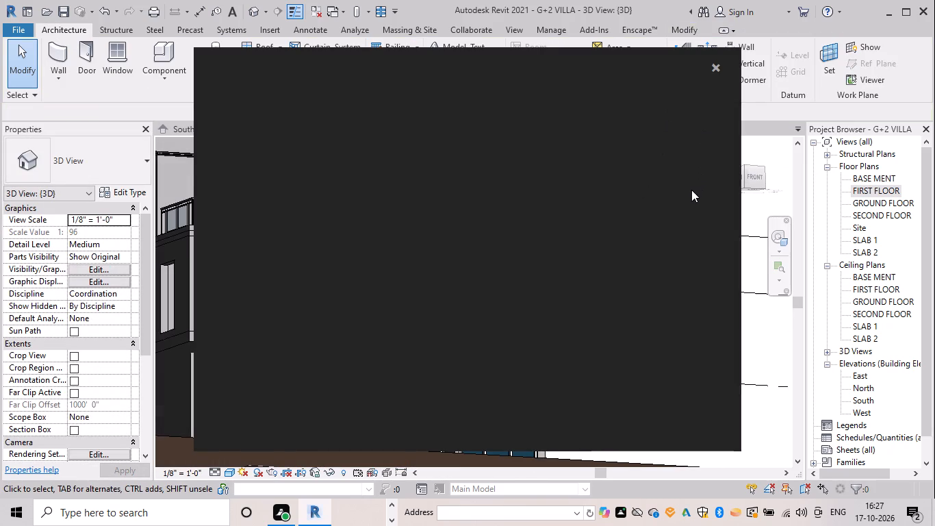
pyautogui.click(713, 62)
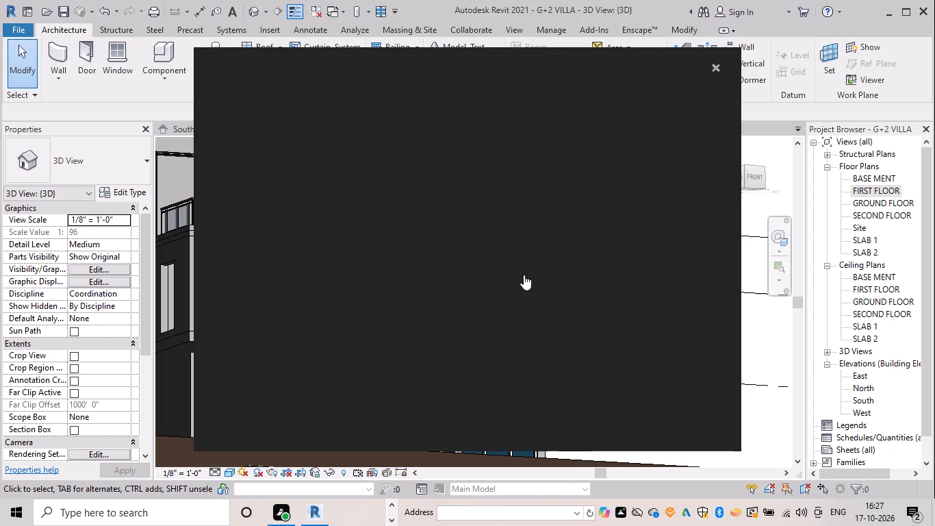
# Stretch the top of the short first-floor front curtain wall to a height of 10' 0".
pyautogui.click(406, 281)
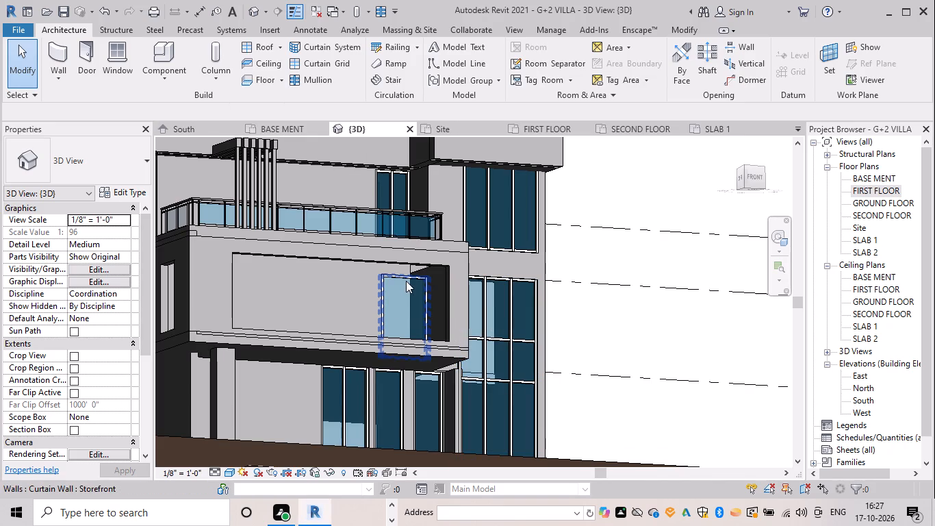
pyautogui.moveTo(404, 269); pyautogui.dragTo(411, 249)
pyautogui.click(619, 162)
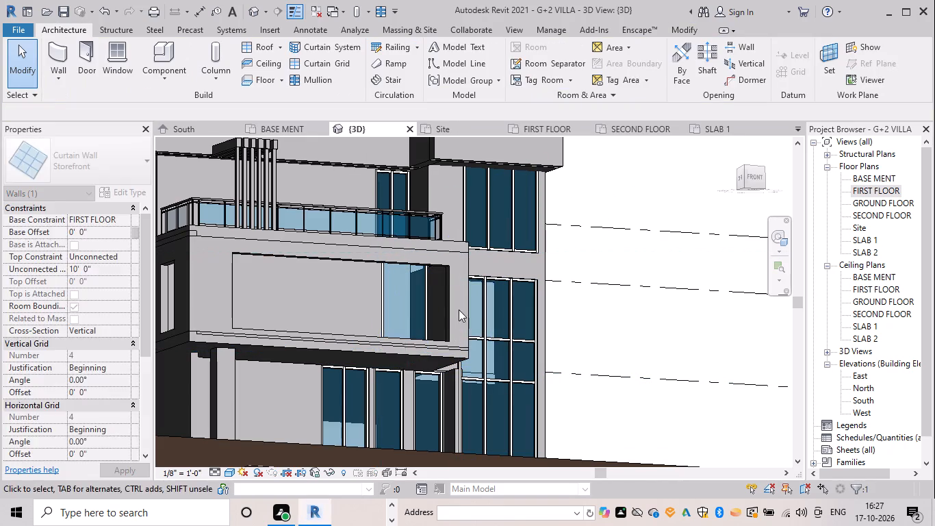
# Add a vertical curtain grid line at the middle of the short first-floor front curtain wall.
pyautogui.keyDown('shift'); pyautogui.moveTo(430, 310); pyautogui.dragTo(411, 368, button='middle'); pyautogui.keyUp('shift')
pyautogui.press('Escape')
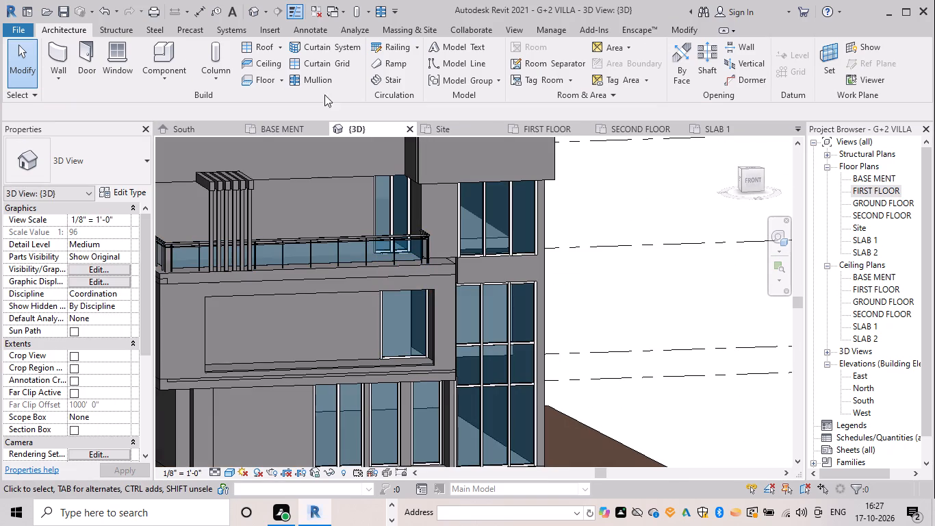
pyautogui.moveTo(337, 61); pyautogui.dragTo(338, 67)
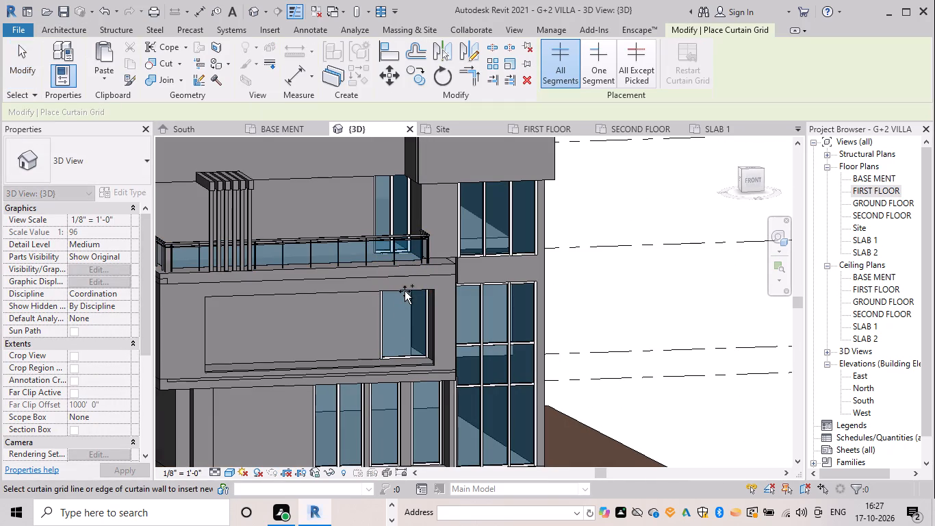
pyautogui.click(405, 356)
pyautogui.press('Escape')
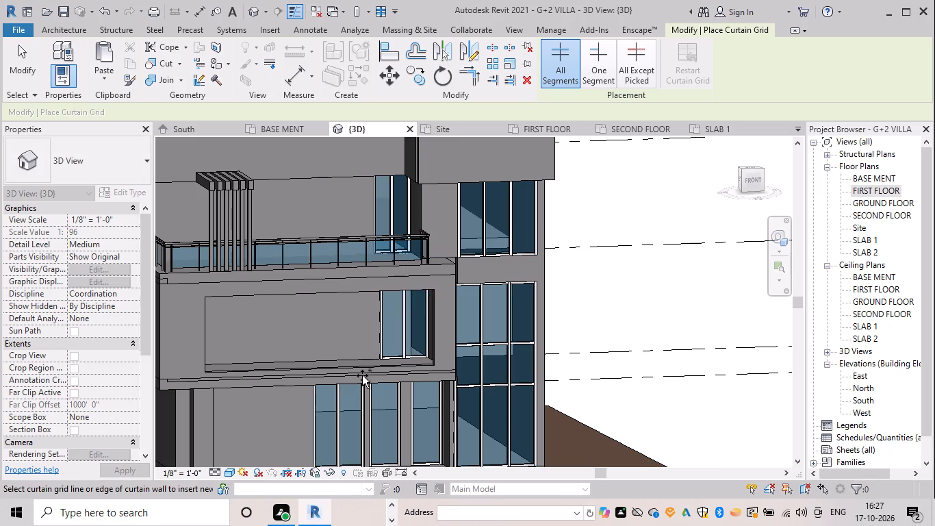
# Place two Fixed 36" x 48" windows on the ground-floor side wall, 21' 6 1/2" and 3' 0" from its rear corner.
pyautogui.scroll(-3, 360, 376)
pyautogui.moveTo(360, 376); pyautogui.dragTo(501, 376, button='middle')
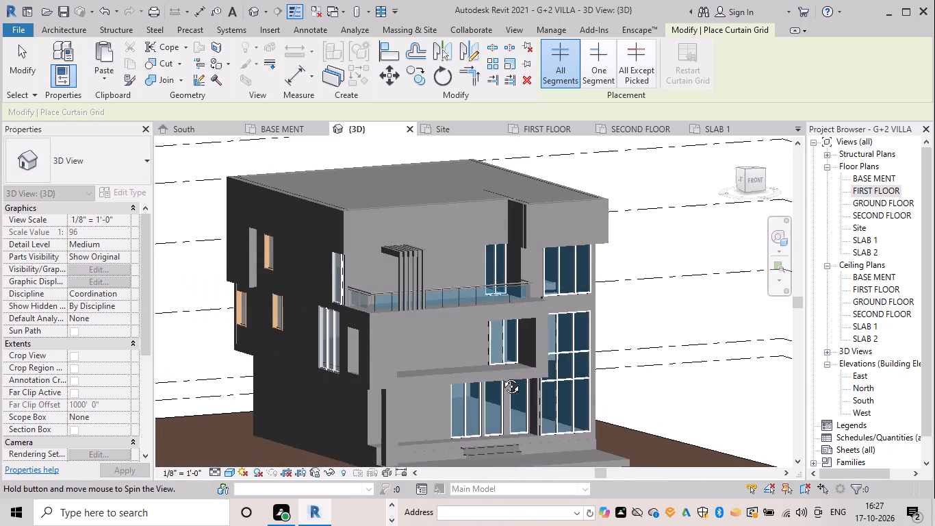
pyautogui.moveTo(501, 376); pyautogui.dragTo(504, 379, button='middle')
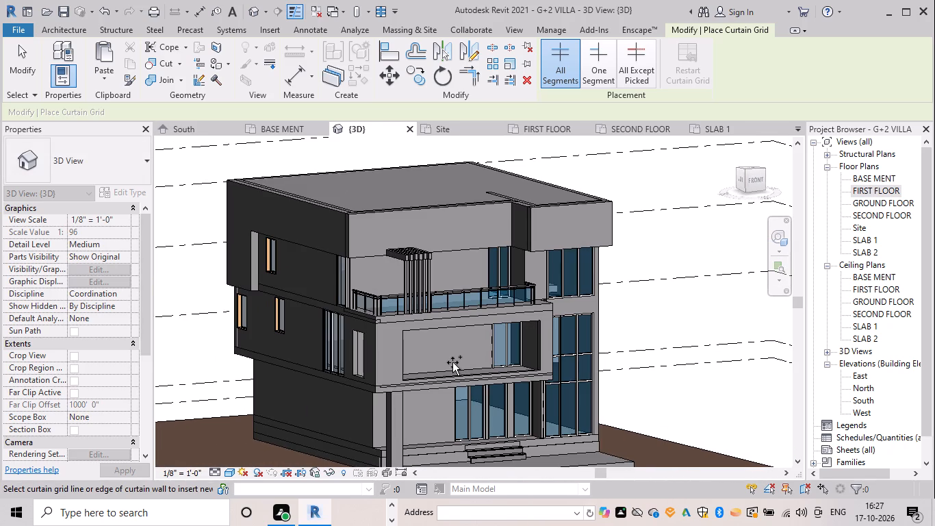
pyautogui.keyDown('shift'); pyautogui.moveTo(398, 346); pyautogui.dragTo(524, 346, button='middle'); pyautogui.keyUp('shift')
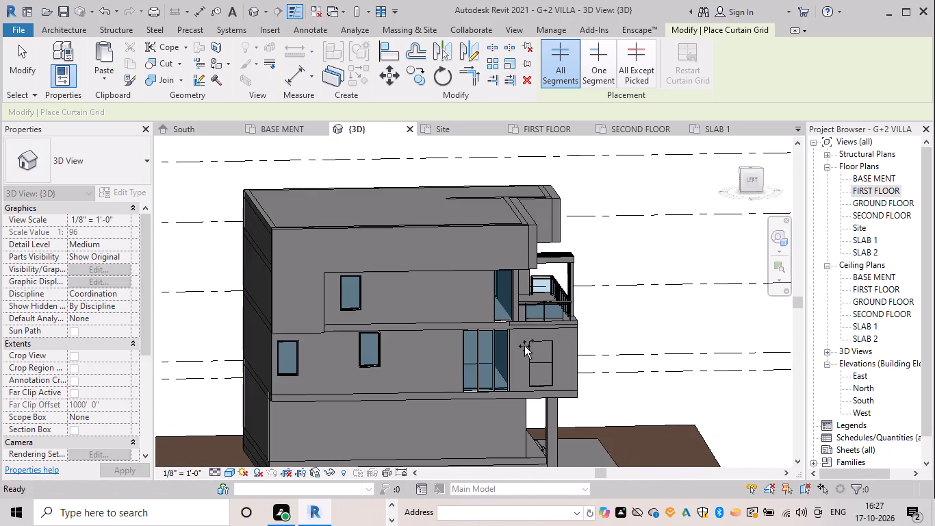
pyautogui.scroll(-3, 483, 375)
pyautogui.moveTo(480, 375); pyautogui.dragTo(468, 298, button='middle')
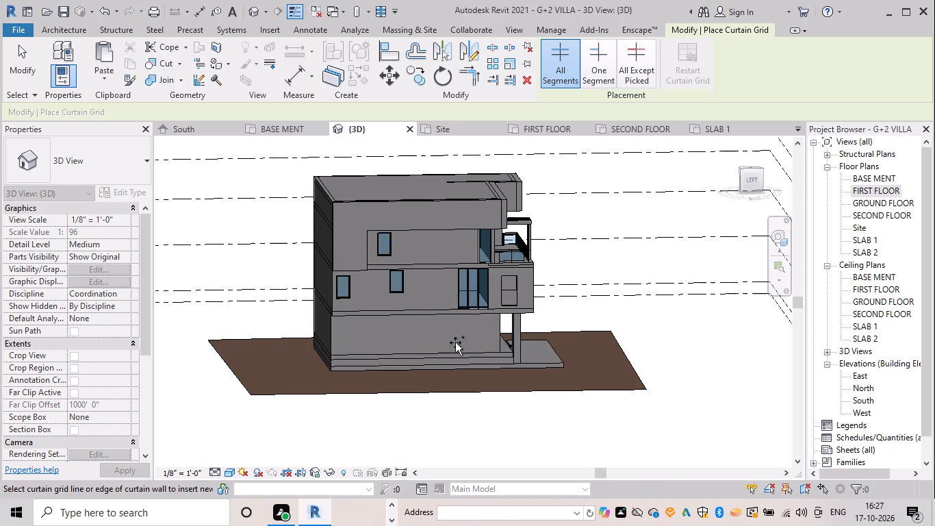
pyautogui.moveTo(420, 334); pyautogui.dragTo(487, 348)
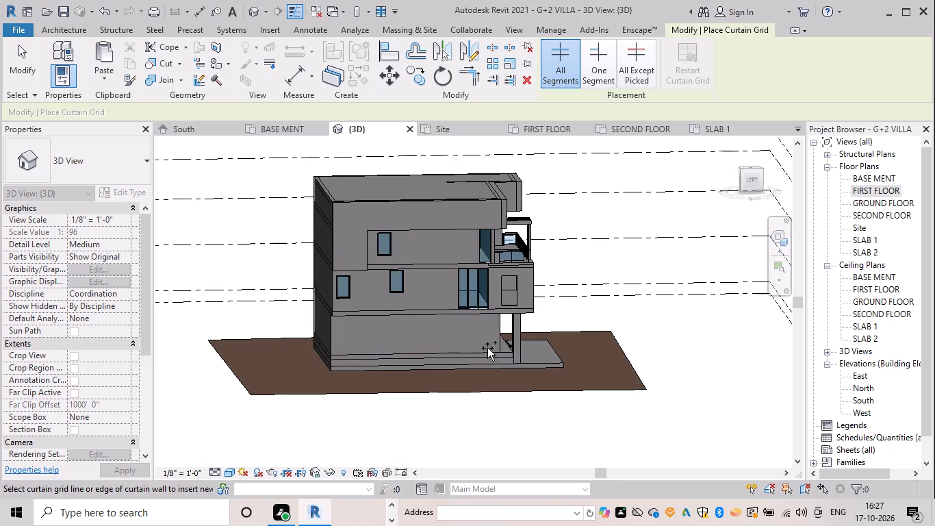
pyautogui.moveTo(487, 348); pyautogui.dragTo(448, 340)
pyautogui.press('Escape')
pyautogui.press('Escape')
pyautogui.press('w')
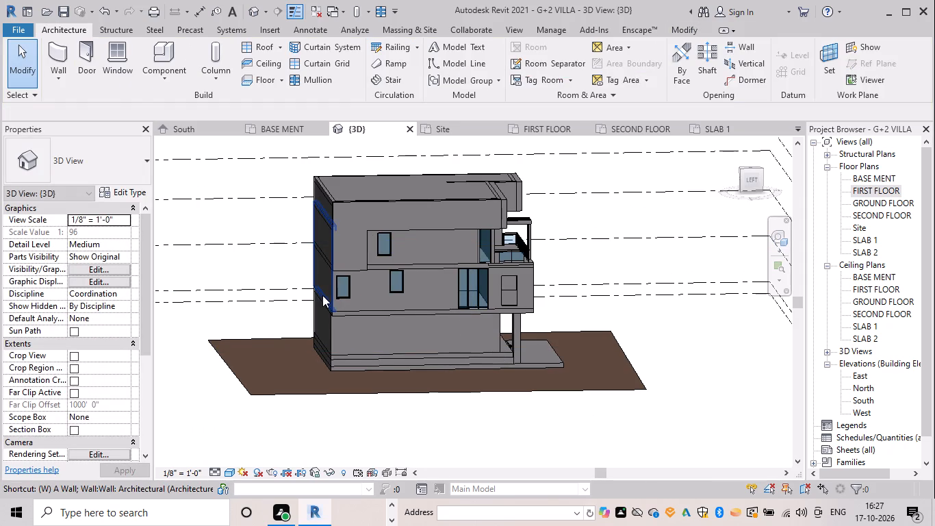
pyautogui.press('n')
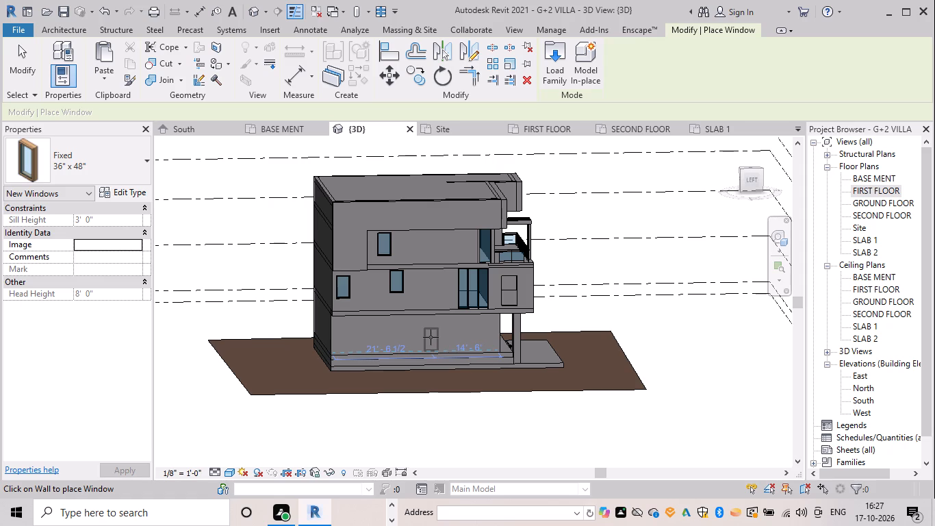
pyautogui.click(432, 334)
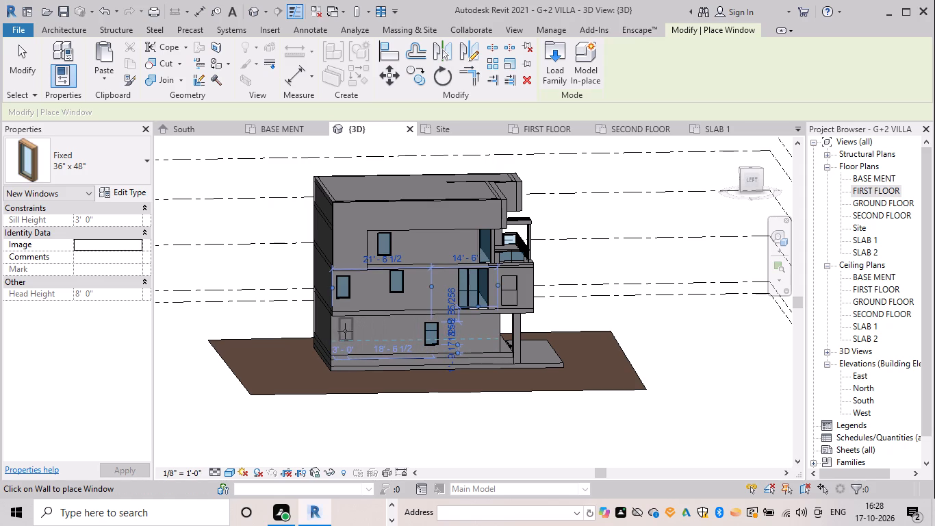
pyautogui.click(342, 332)
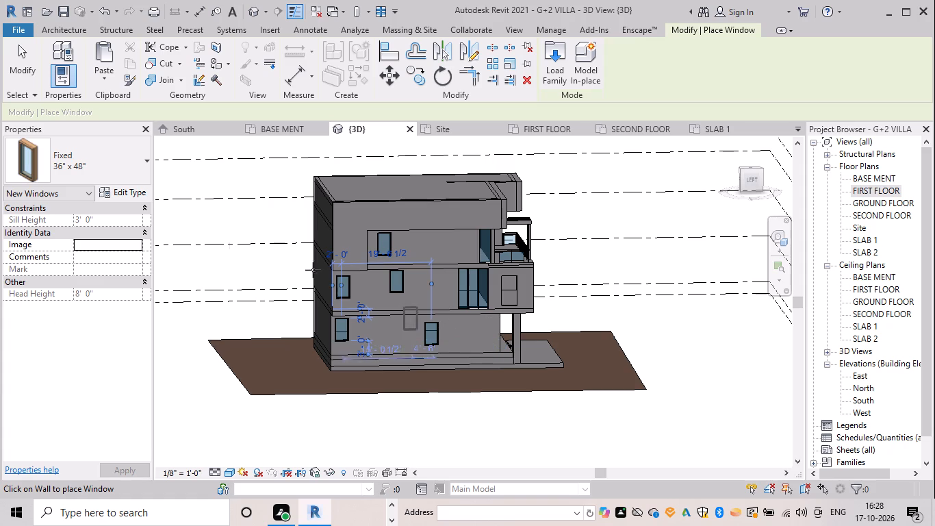
# Place a Fixed 16" x 48" window on the ground-floor side wall toward the front, about 9' 0" from the neighbouring 36" x 48" window.
pyautogui.click(81, 168)
pyautogui.scroll(3, 88, 266)
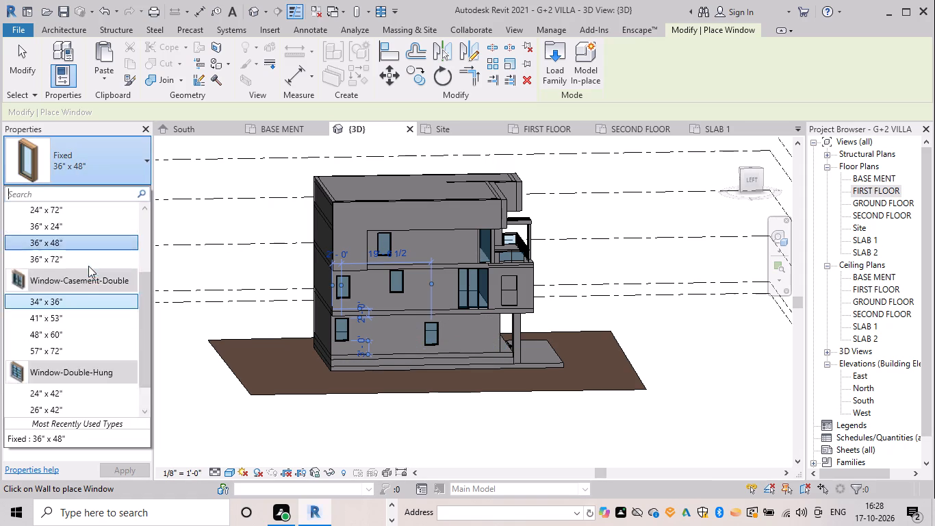
pyautogui.scroll(4, 93, 218)
pyautogui.moveTo(99, 240); pyautogui.dragTo(109, 247)
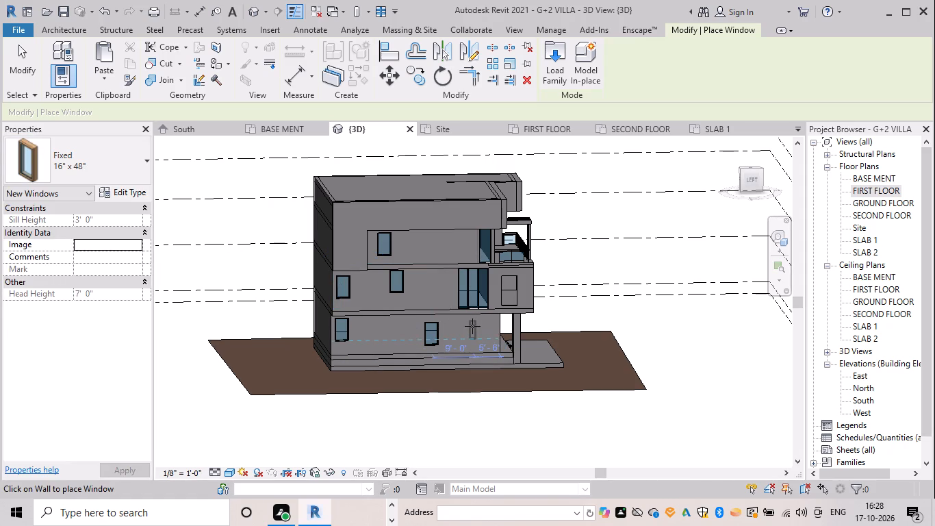
pyautogui.click(472, 326)
pyautogui.press('Escape')
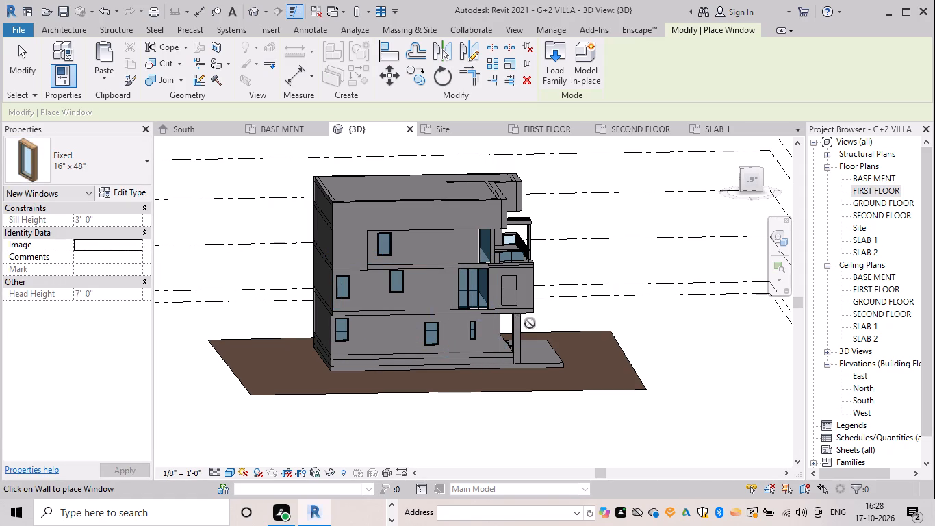
pyautogui.keyDown('shift'); pyautogui.moveTo(530, 323); pyautogui.dragTo(415, 338, button='middle'); pyautogui.keyUp('shift')
pyautogui.keyDown('shift'); pyautogui.moveTo(508, 347); pyautogui.dragTo(478, 316, button='middle'); pyautogui.keyUp('shift')
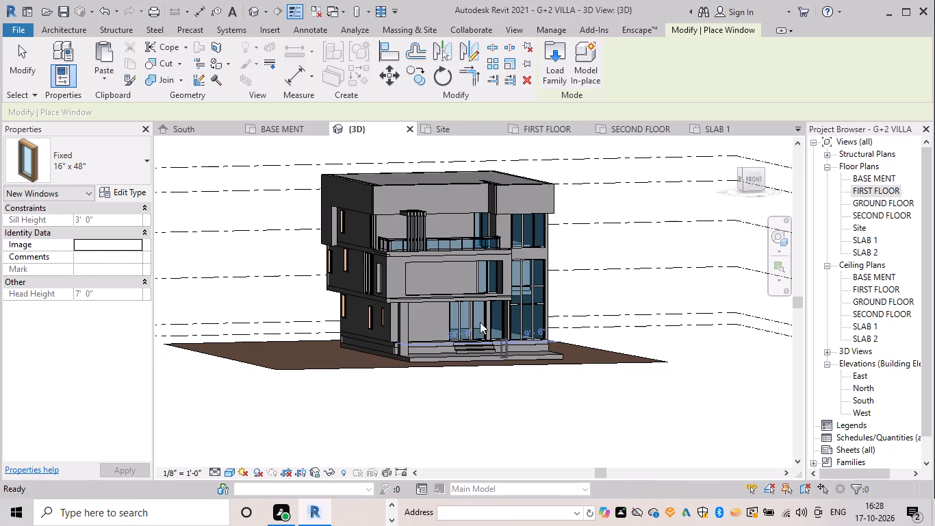
pyautogui.press('Escape')
# Open the project's material library for editing materials.
pyautogui.scroll(2, 589, 327)
pyautogui.moveTo(589, 327); pyautogui.dragTo(611, 371, button='middle')
pyautogui.scroll(1, 609, 365)
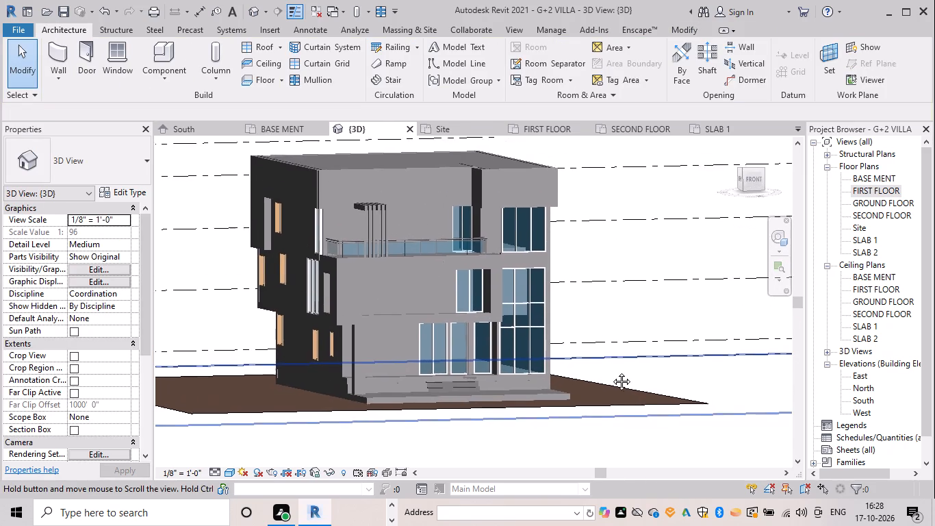
pyautogui.moveTo(611, 371); pyautogui.dragTo(612, 372, button='middle')
pyautogui.press('Escape')
pyautogui.press('Escape')
pyautogui.press('Escape')
pyautogui.press('Escape')
pyautogui.press('Escape')
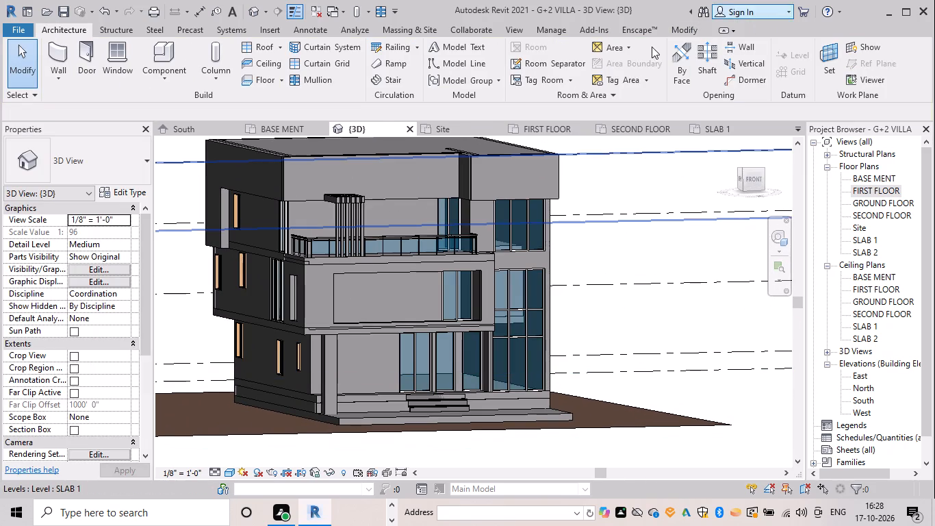
pyautogui.moveTo(561, 25); pyautogui.dragTo(561, 42)
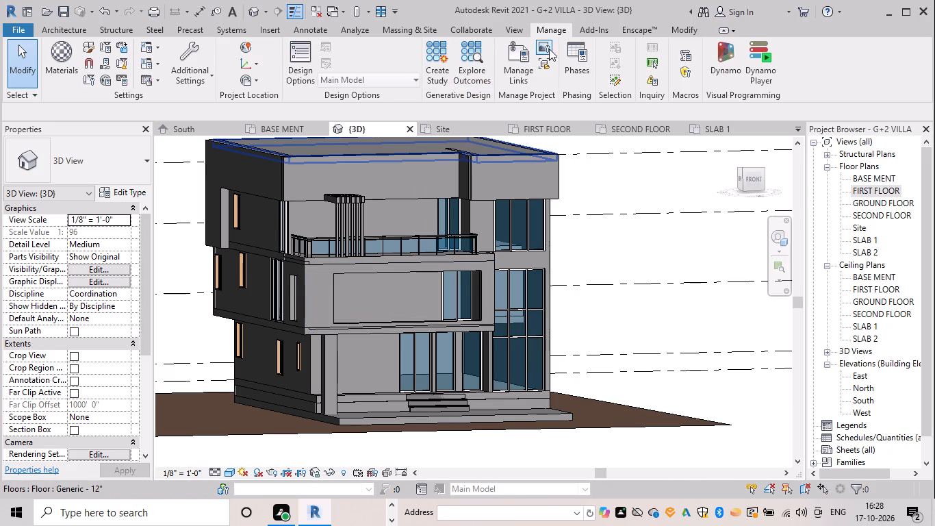
pyautogui.click(63, 71)
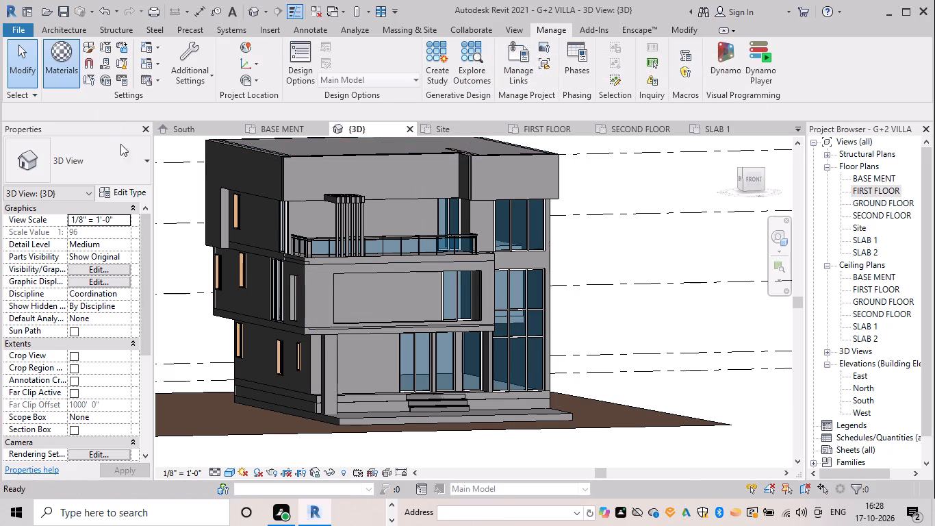
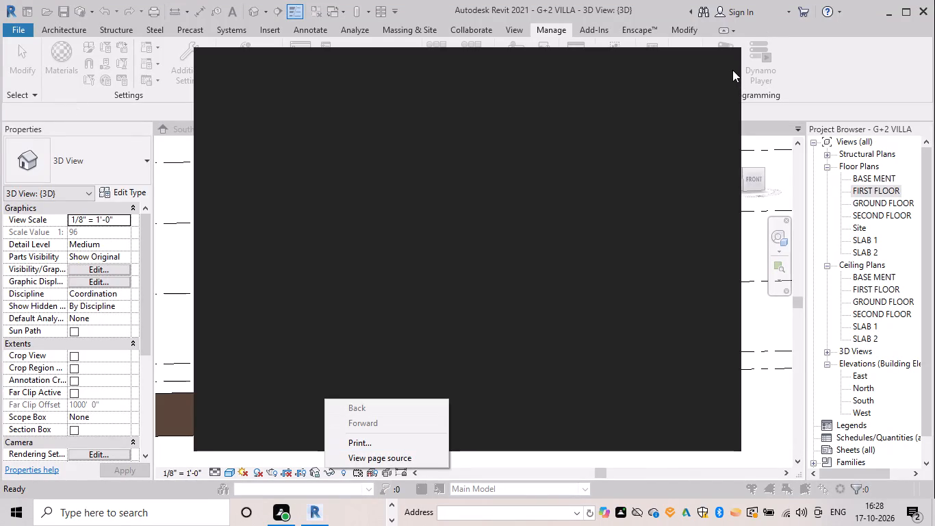
# Create a new project material and name it 1 wall.
pyautogui.scroll(-1, 180, 258)
pyautogui.moveTo(178, 258); pyautogui.dragTo(107, 257, button='middle')
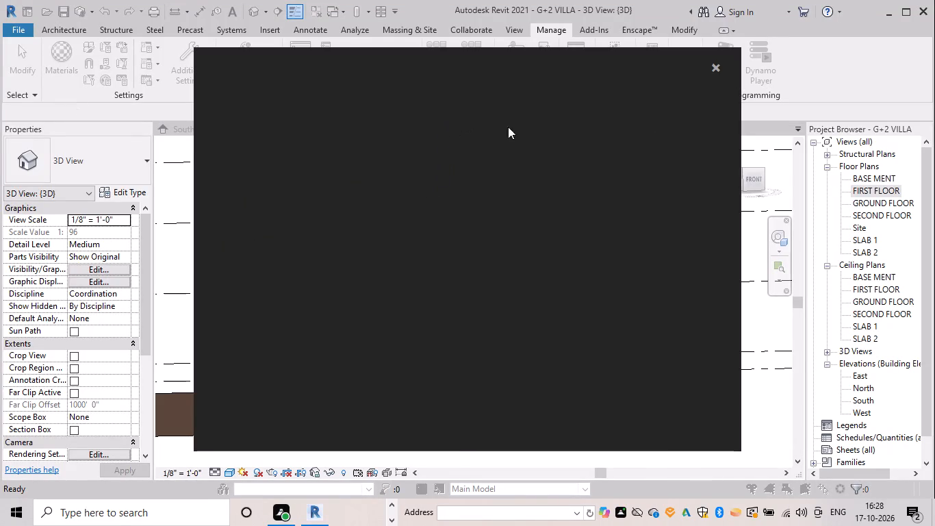
pyautogui.click(715, 66)
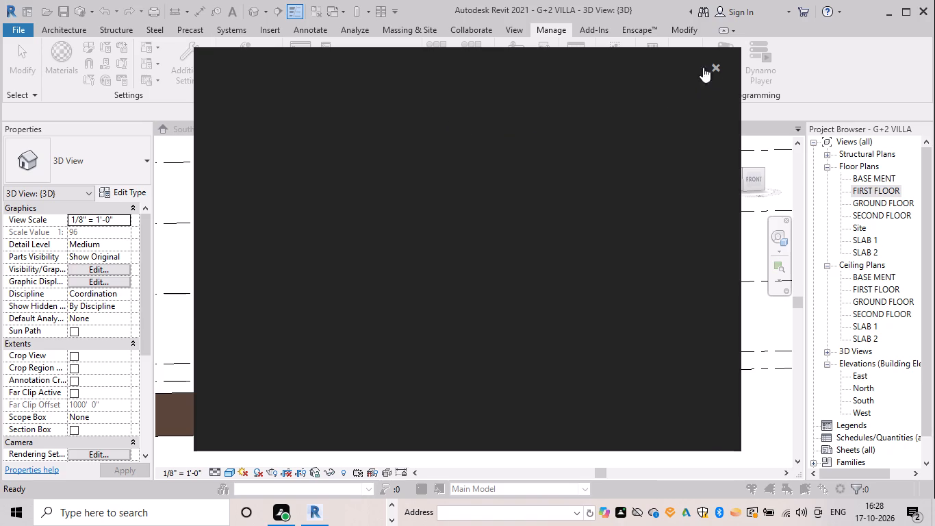
pyautogui.rightClick(324, 403)
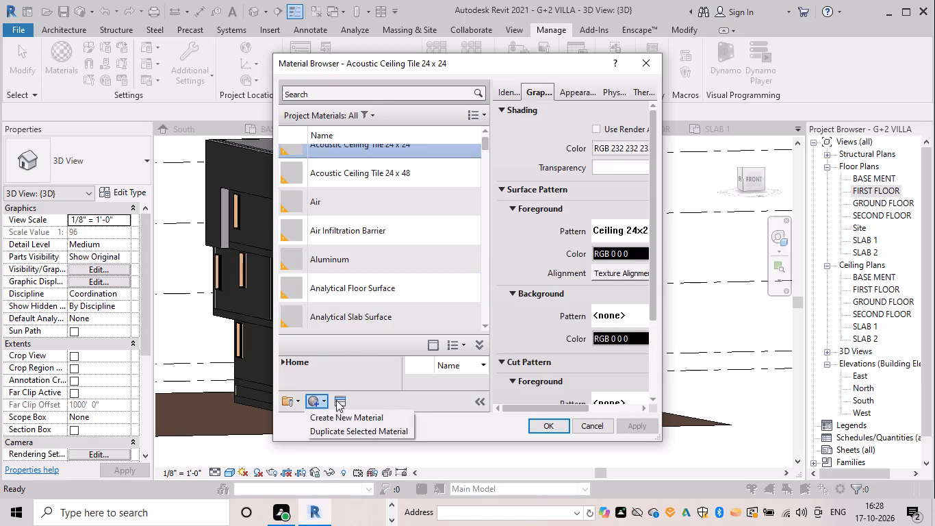
pyautogui.rightClick(338, 416)
pyautogui.rightClick(393, 238)
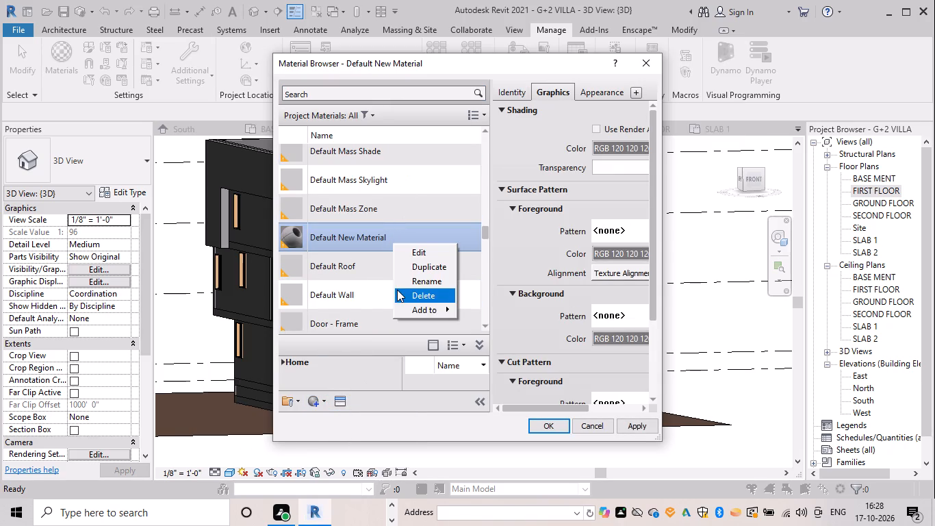
pyautogui.rightClick(404, 281)
pyautogui.press('BackSpace')
pyautogui.write('1 wall')
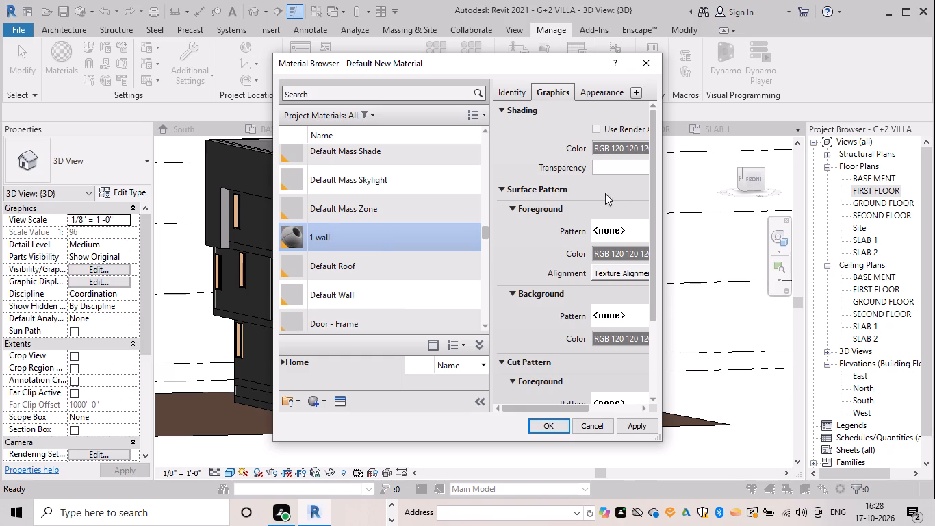
pyautogui.press('Return')
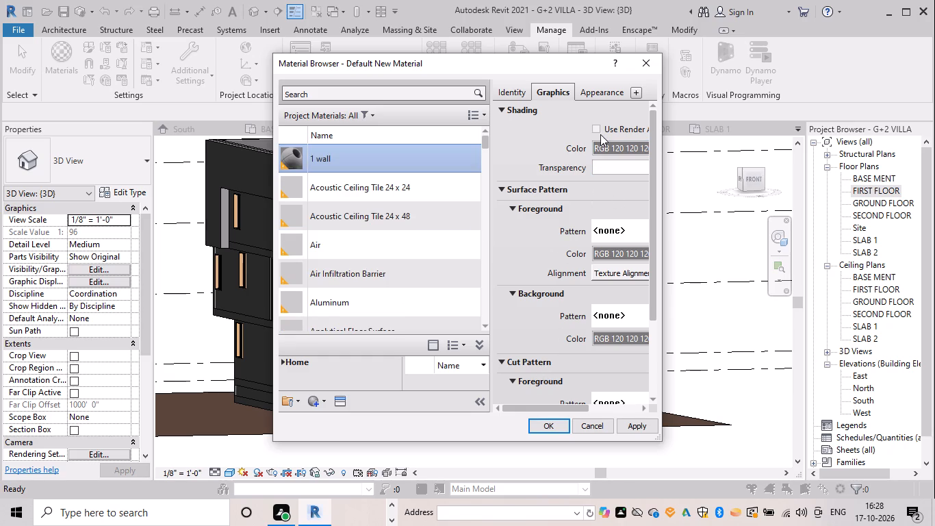
# Make the 1 wall material use its render appearance for shading, with grey colour.jpg from the materials folder as its appearance image.
pyautogui.click(601, 134)
pyautogui.click(602, 93)
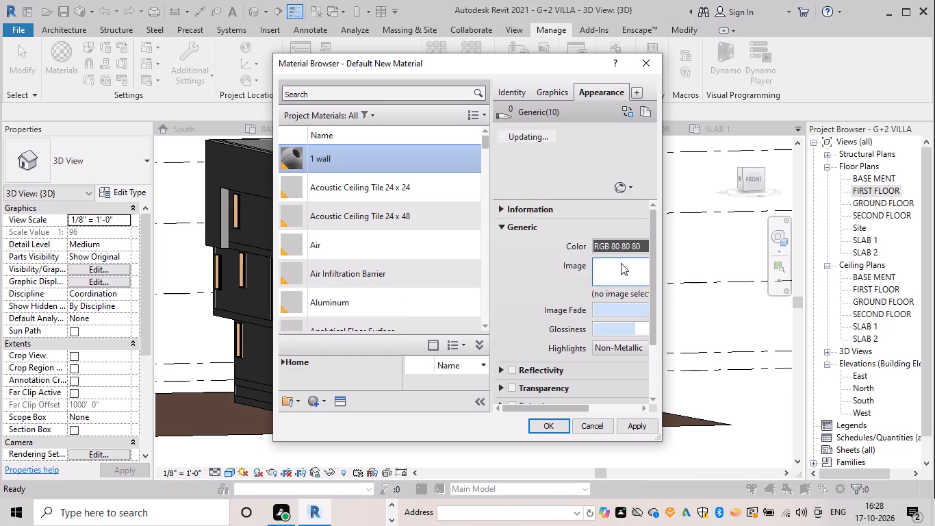
pyautogui.click(621, 266)
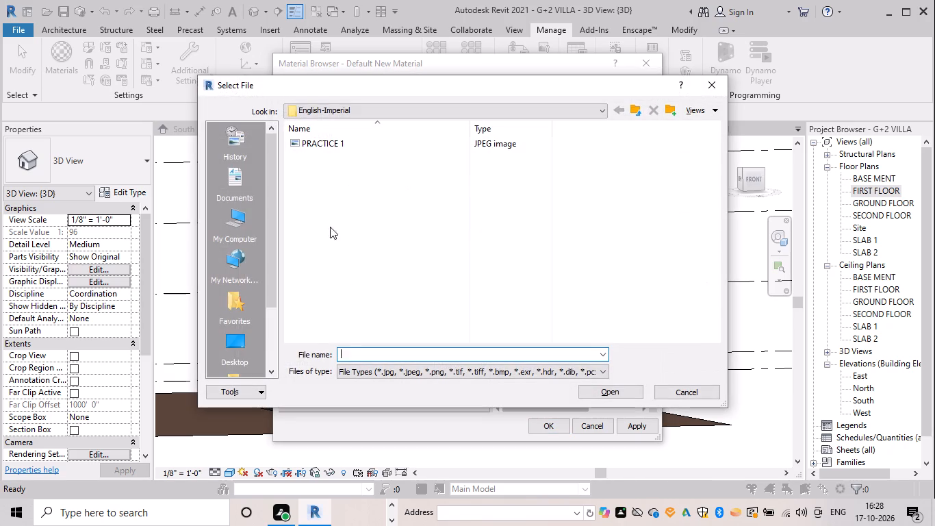
pyautogui.doubleClick(227, 353)
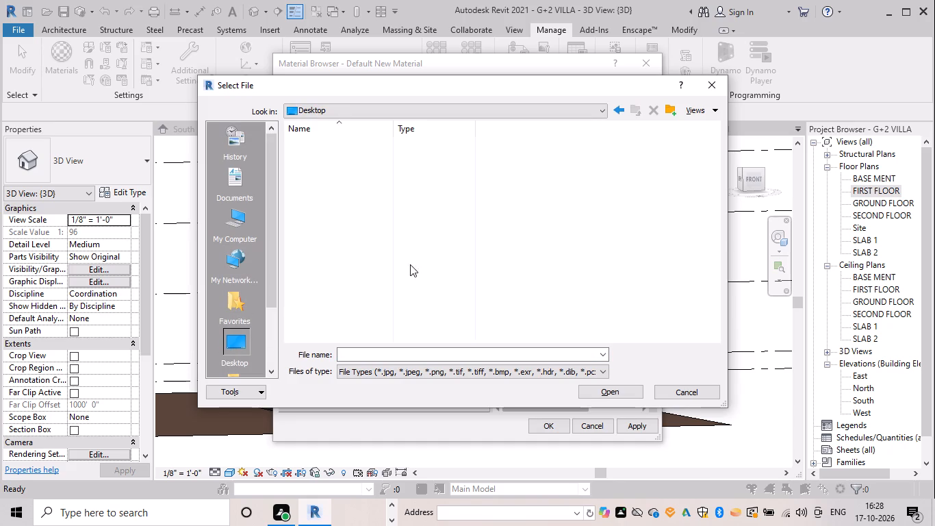
pyautogui.doubleClick(365, 221)
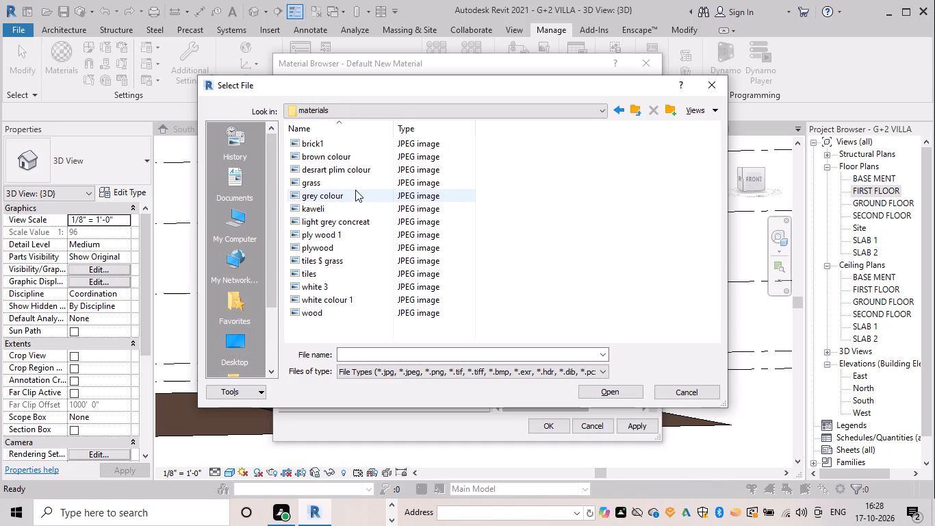
pyautogui.click(355, 191)
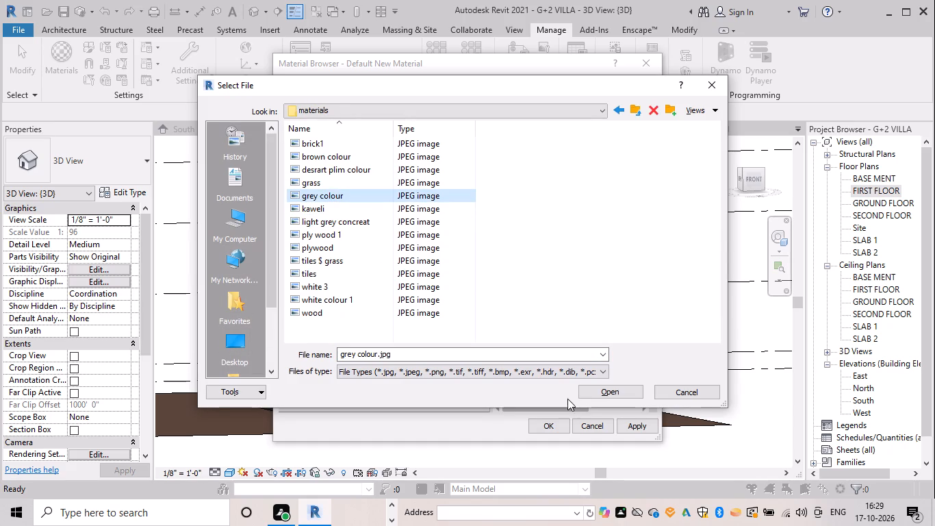
pyautogui.click(601, 387)
pyautogui.click(633, 426)
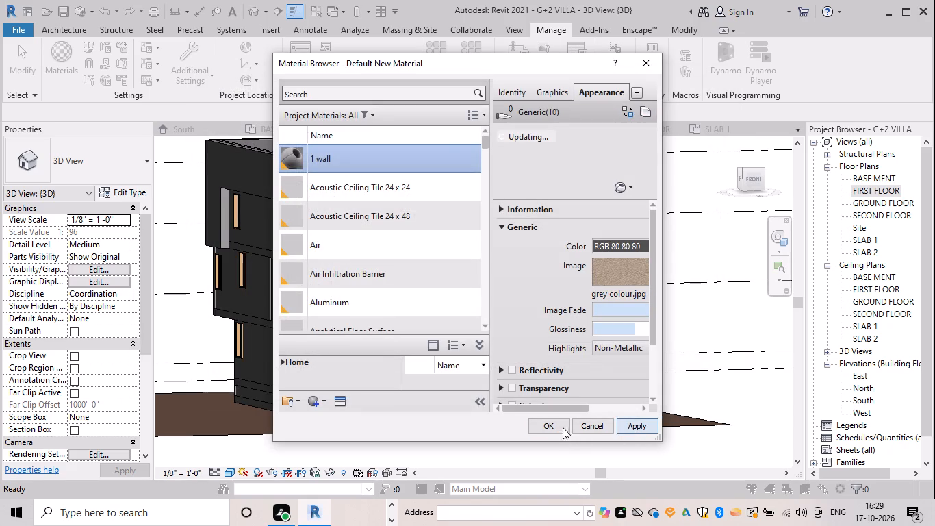
pyautogui.click(561, 424)
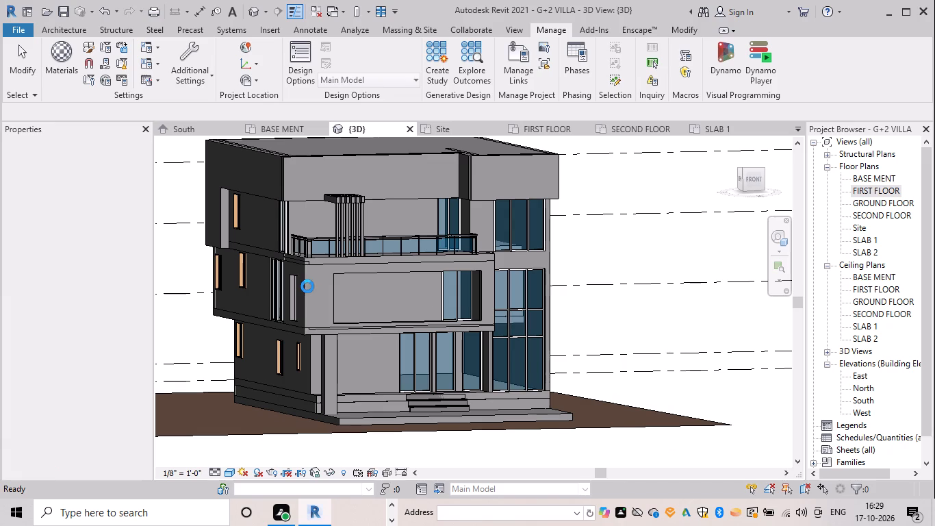
# Assign the 1 wall material to the structure layer of the 9" basic wall type, starting from the first-floor front wall.
pyautogui.press('Escape')
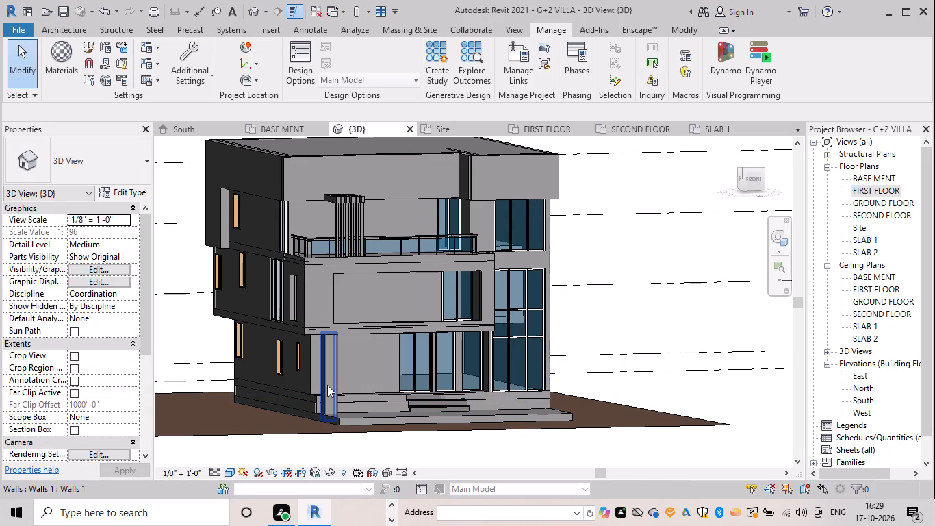
pyautogui.click(337, 314)
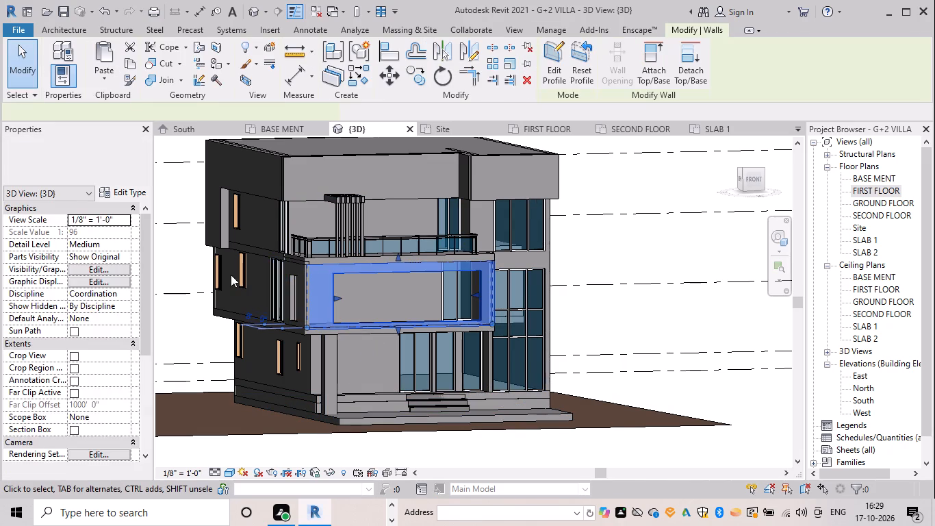
pyautogui.click(129, 192)
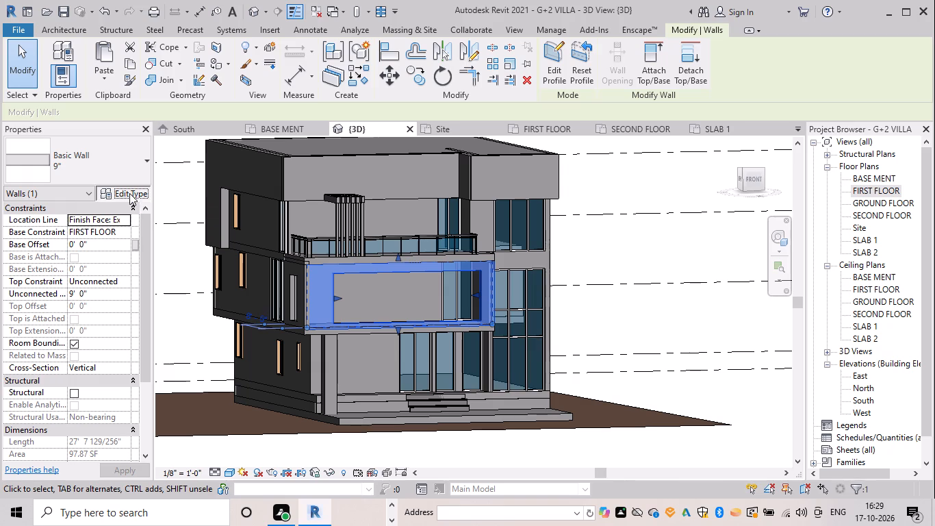
pyautogui.click(549, 183)
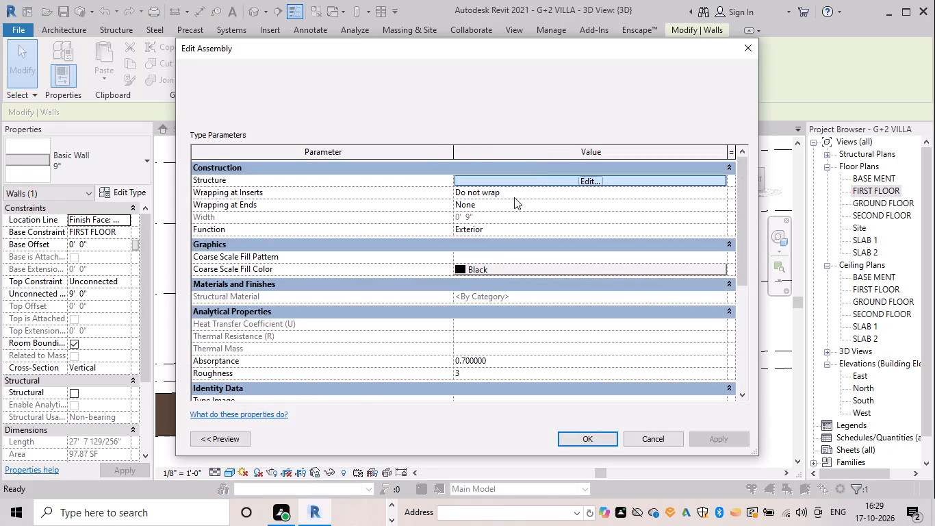
pyautogui.click(458, 177)
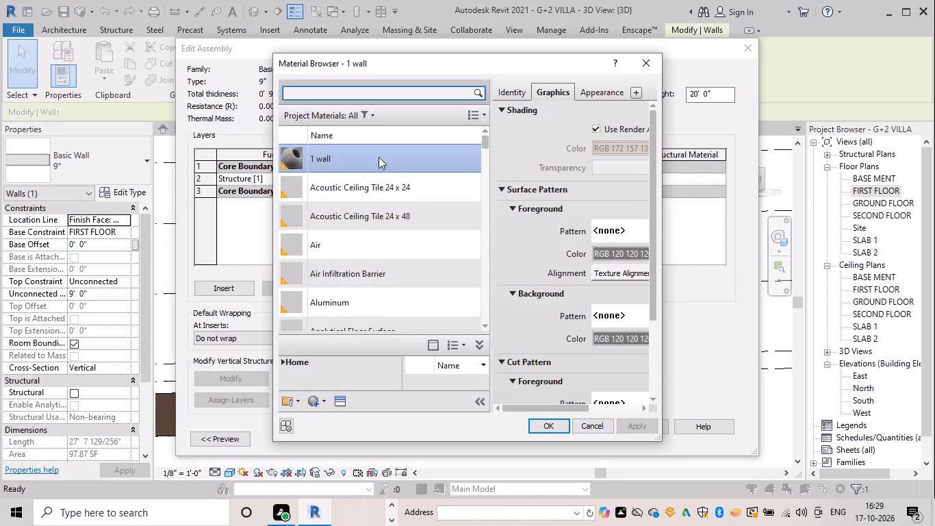
pyautogui.moveTo(379, 155); pyautogui.dragTo(379, 162)
pyautogui.click(563, 423)
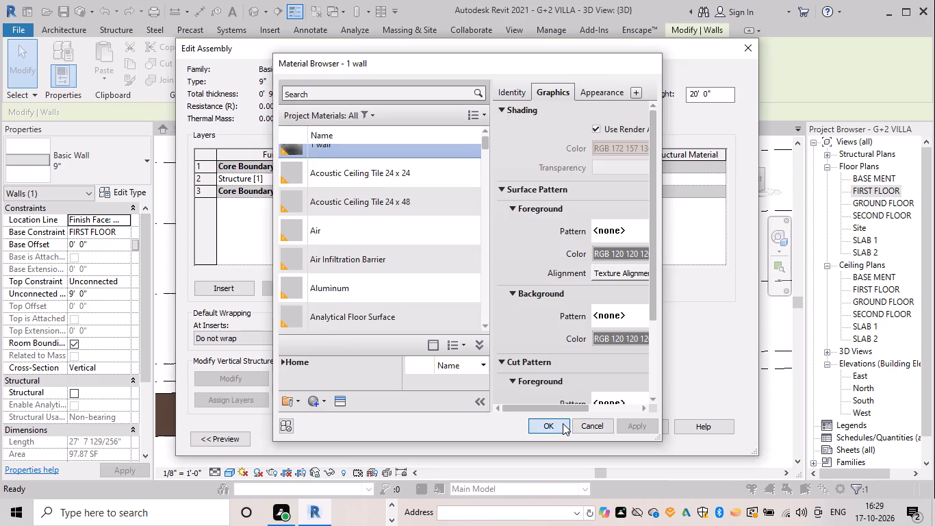
pyautogui.click(577, 427)
pyautogui.click(578, 439)
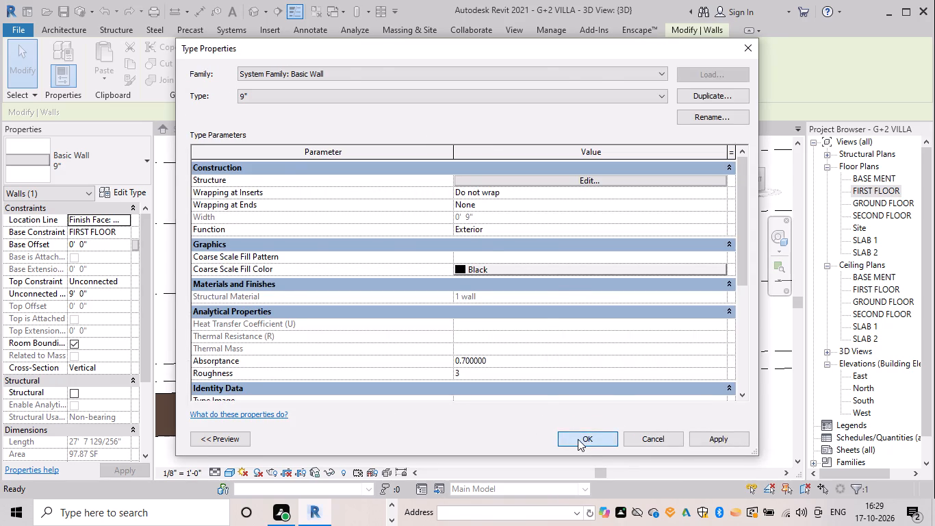
pyautogui.press('Escape')
# Change the visual style of the 3D view, with the villa seen from its front and side corner.
pyautogui.scroll(-1, 407, 379)
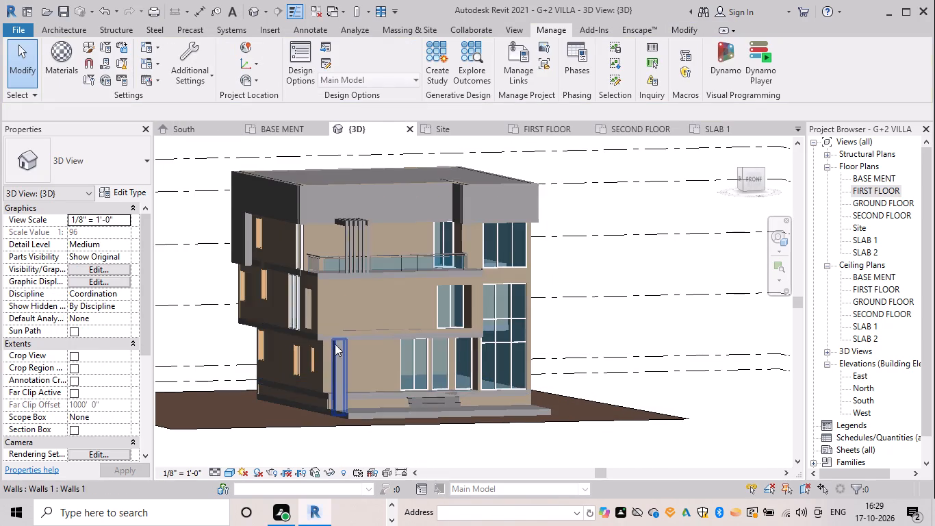
pyautogui.keyDown('shift'); pyautogui.moveTo(274, 331); pyautogui.dragTo(465, 337, button='middle'); pyautogui.keyUp('shift')
pyautogui.scroll(-1, 588, 345)
pyautogui.keyDown('shift'); pyautogui.moveTo(616, 343); pyautogui.dragTo(485, 351, button='middle'); pyautogui.keyUp('shift')
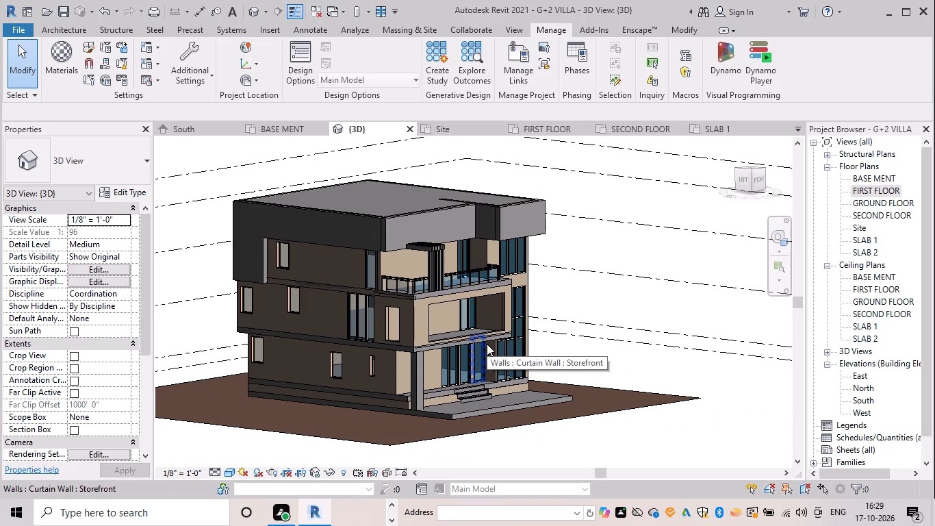
pyautogui.scroll(-1, 567, 272)
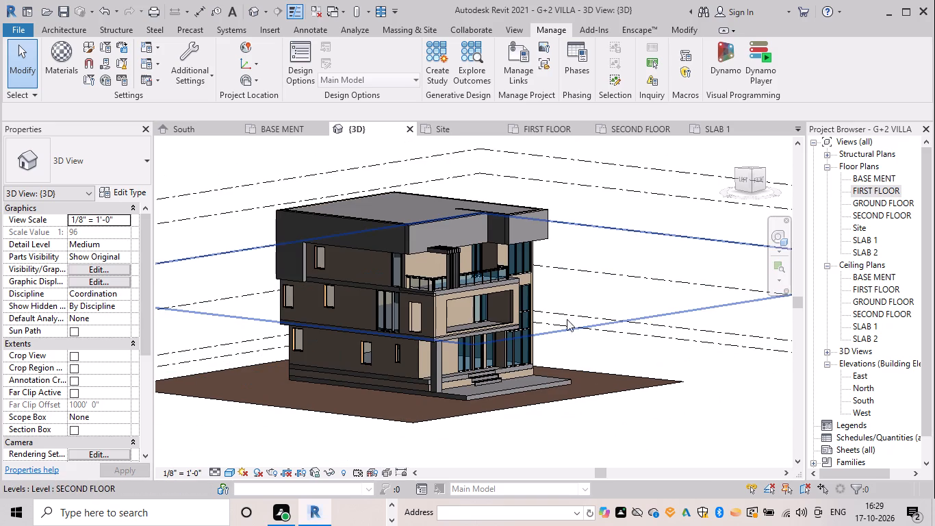
pyautogui.click(225, 471)
pyautogui.click(244, 460)
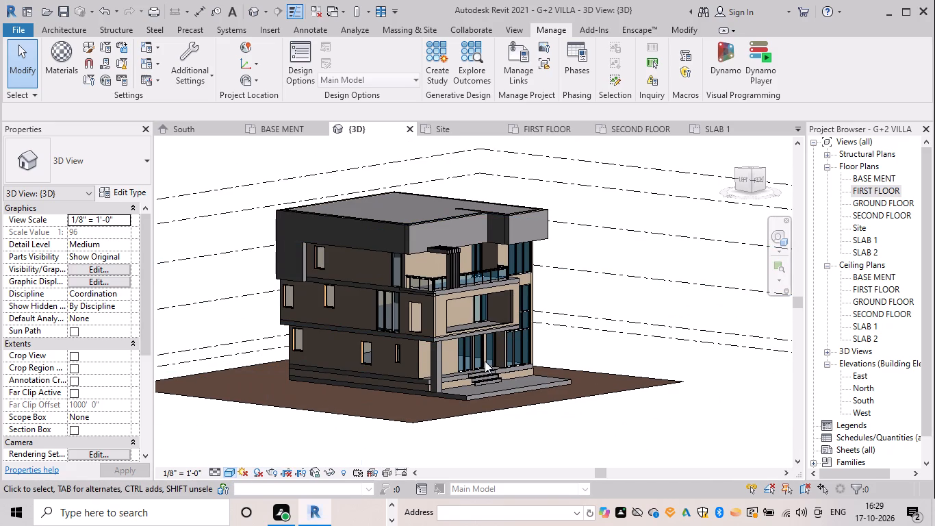
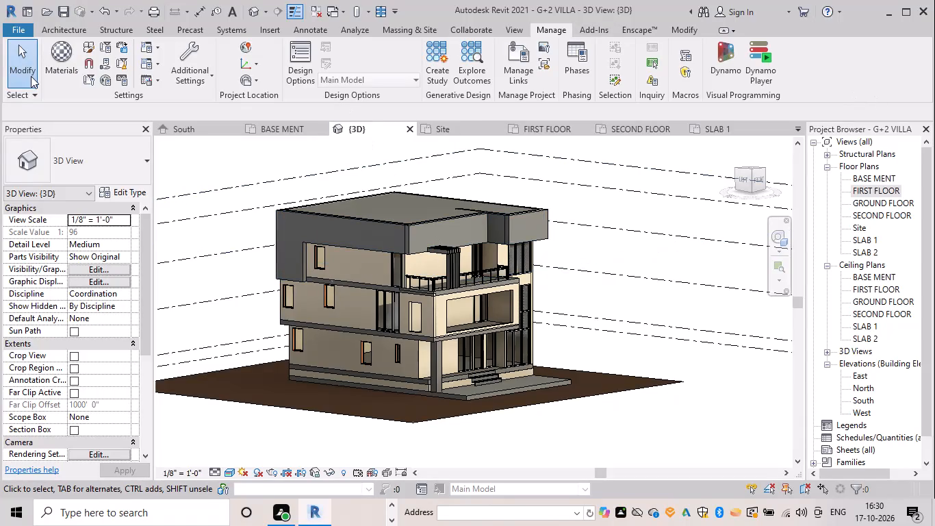
# Create a new project material and name it 1 white.
pyautogui.click(66, 74)
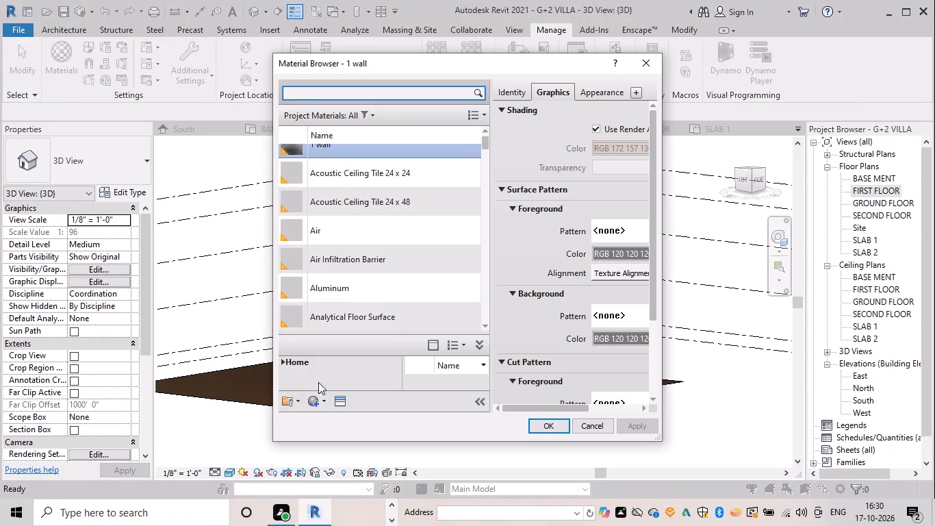
pyautogui.rightClick(320, 403)
pyautogui.rightClick(337, 416)
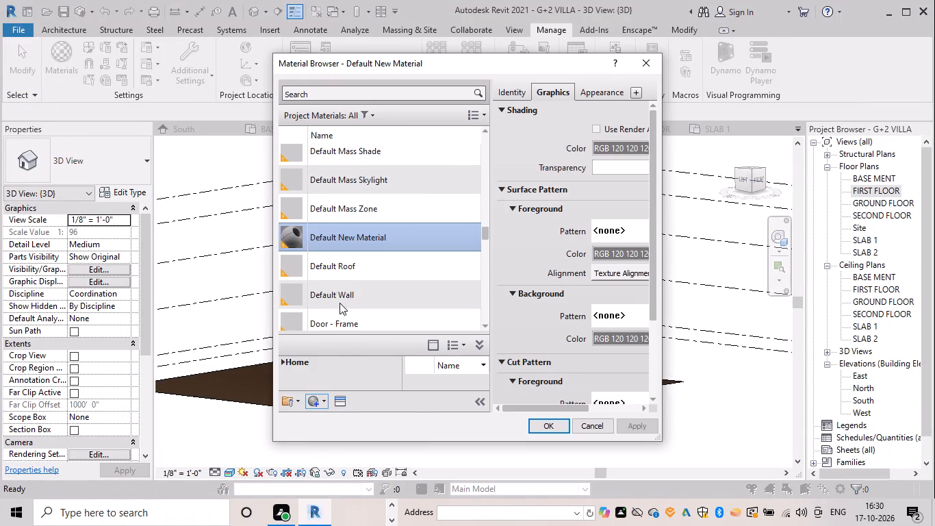
pyautogui.rightClick(366, 229)
pyautogui.rightClick(373, 270)
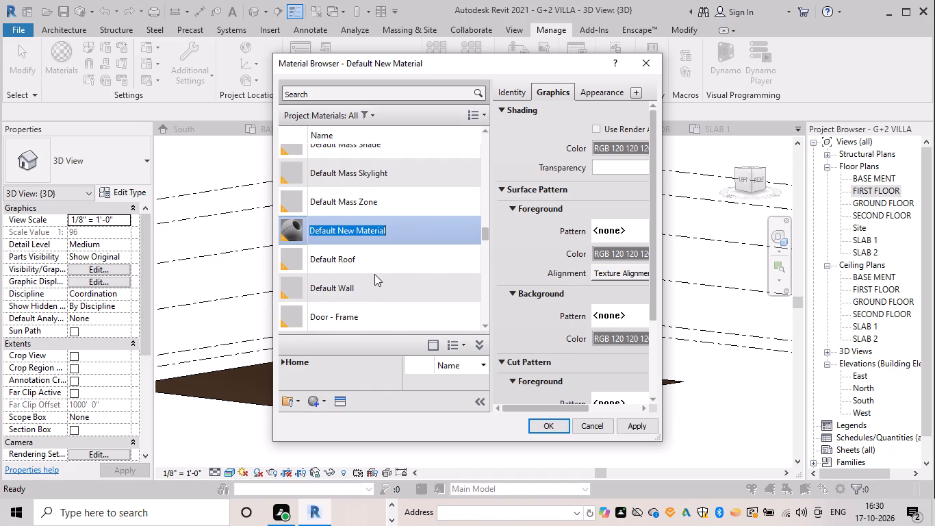
pyautogui.press('BackSpace')
pyautogui.write('1 whi')
pyautogui.write('te')
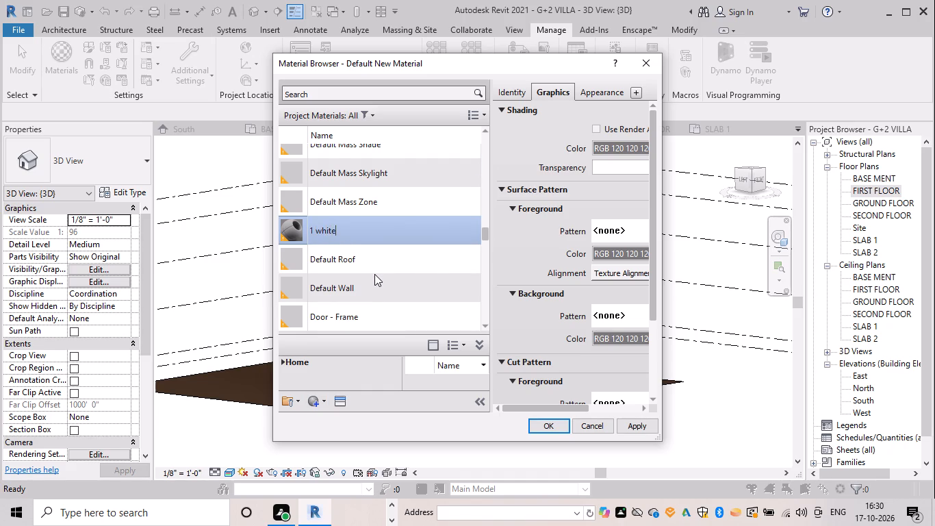
pyautogui.press('Return')
# Make the 1 white material use its render appearance for shading, with white colour 1.jpg from the materials folder as its appearance image.
pyautogui.click(606, 131)
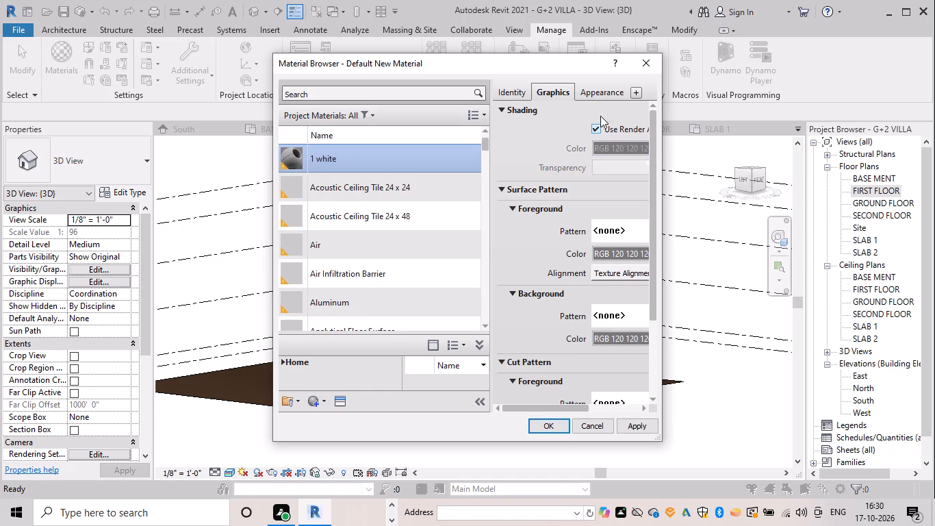
pyautogui.click(601, 95)
pyautogui.click(601, 264)
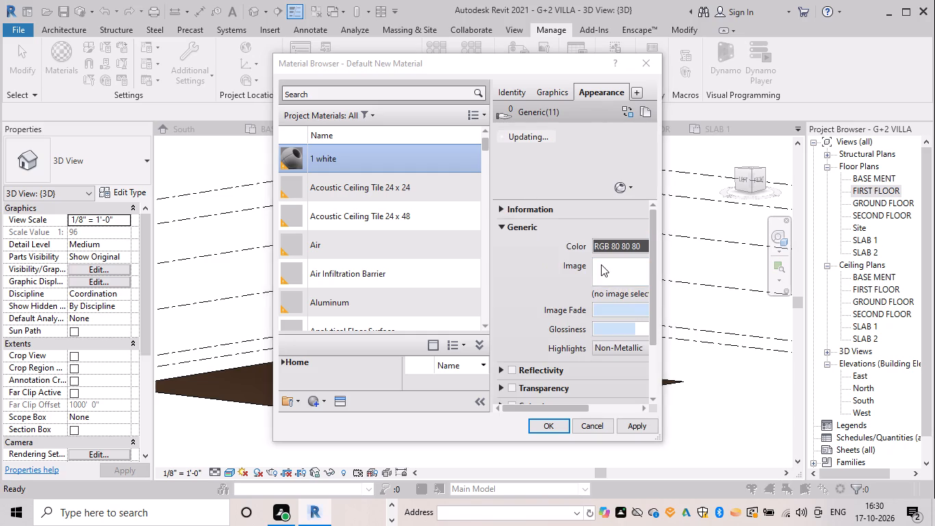
pyautogui.click(355, 299)
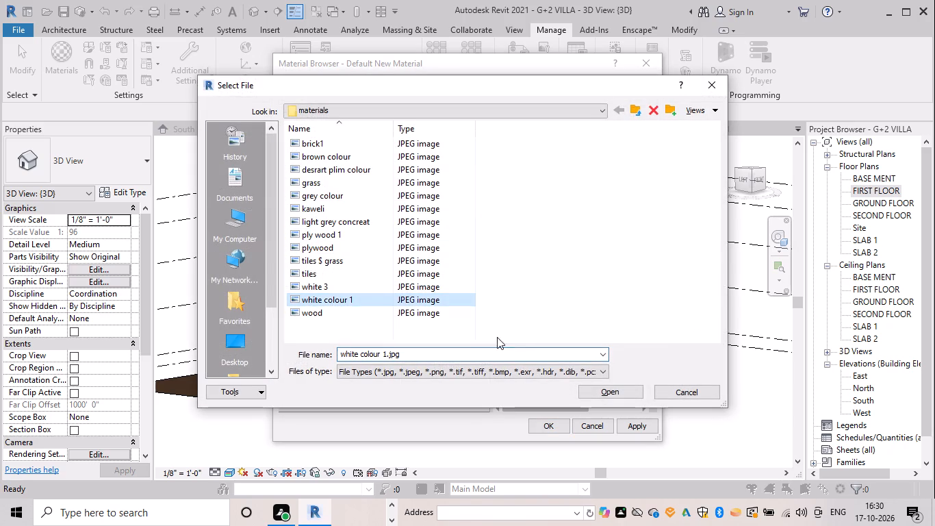
pyautogui.click(622, 386)
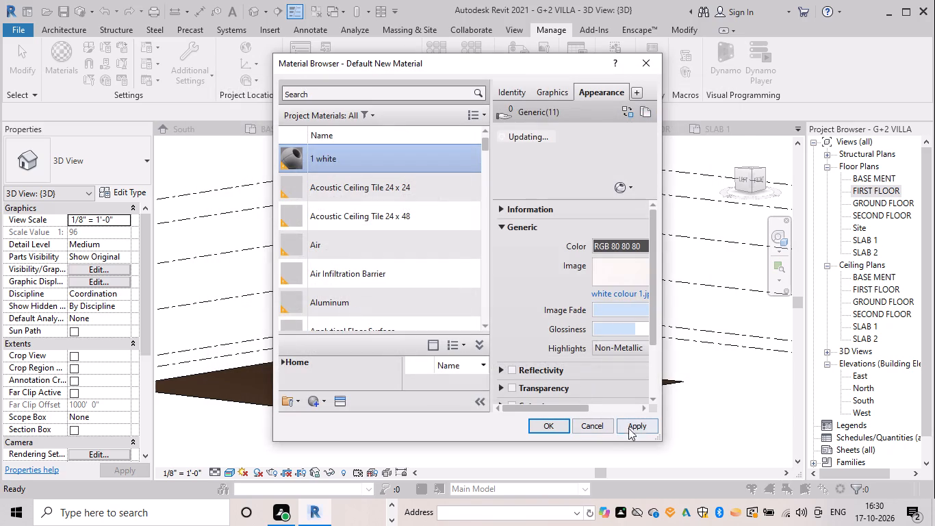
pyautogui.moveTo(643, 425); pyautogui.dragTo(634, 425)
pyautogui.click(555, 425)
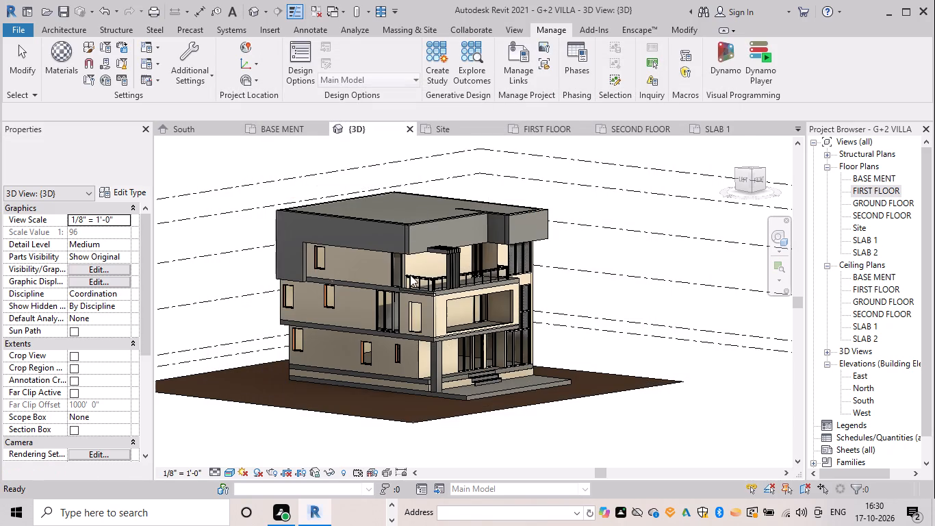
# Open the in-place wall that wraps the villa's roof edge for in-place editing.
pyautogui.press('Escape')
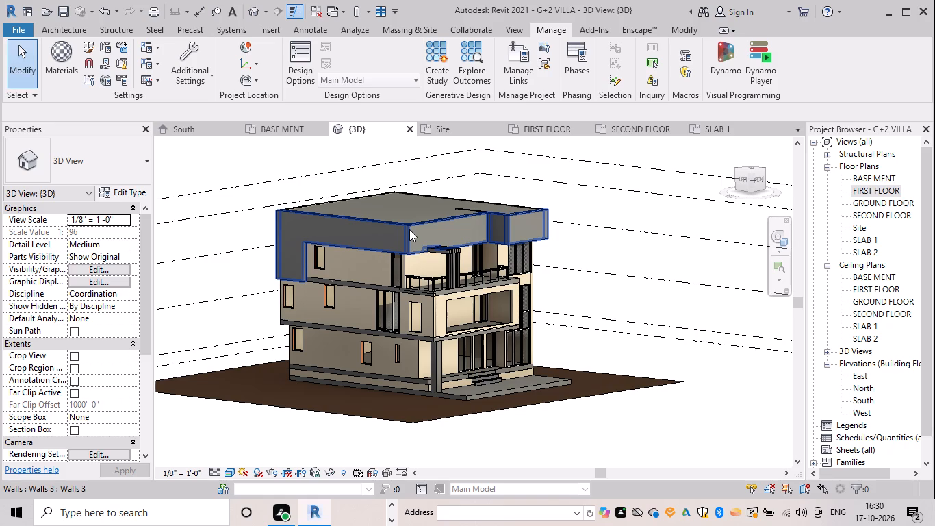
pyautogui.click(409, 229)
pyautogui.scroll(4, 348, 229)
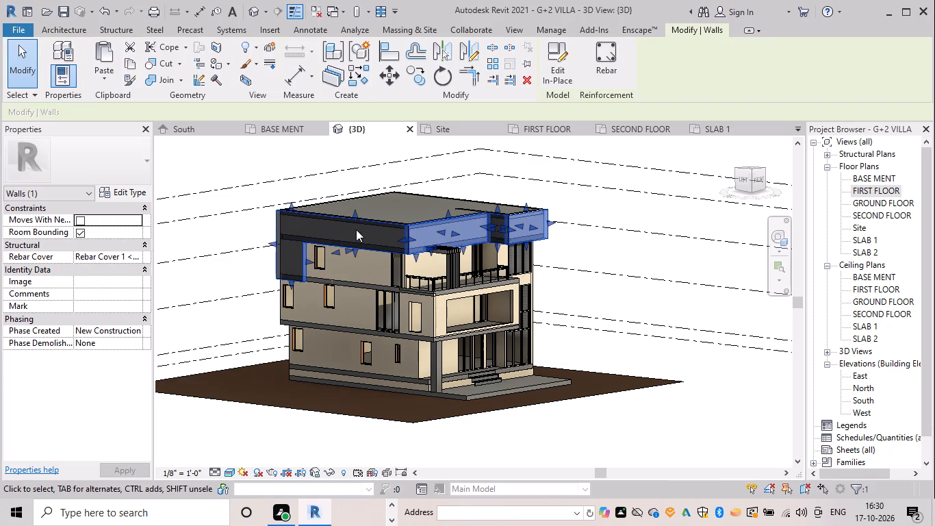
pyautogui.click(369, 231)
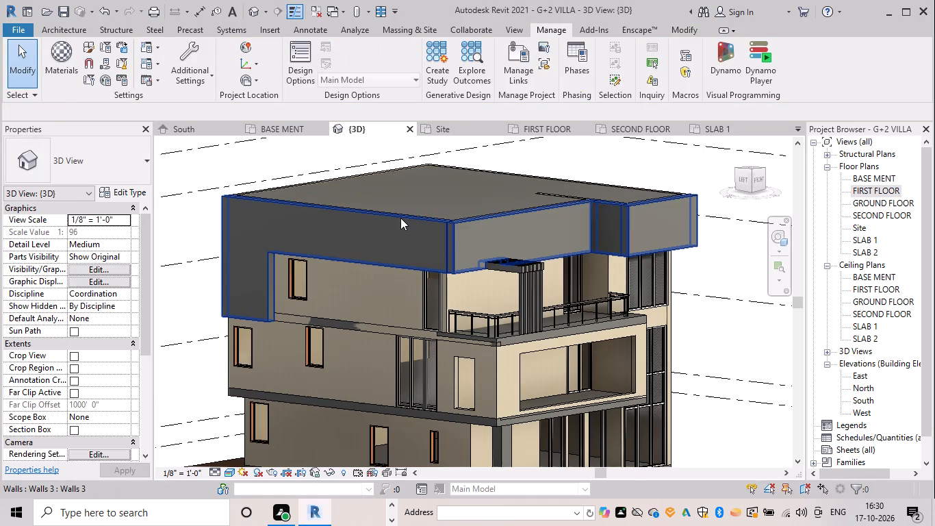
pyautogui.click(400, 218)
pyautogui.click(396, 239)
pyautogui.click(396, 239)
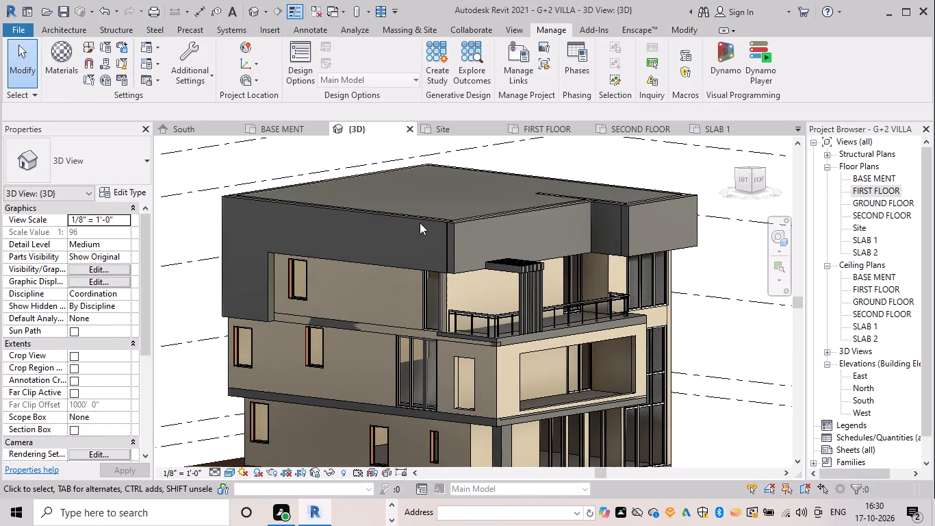
pyautogui.click(423, 219)
pyautogui.doubleClick(413, 229)
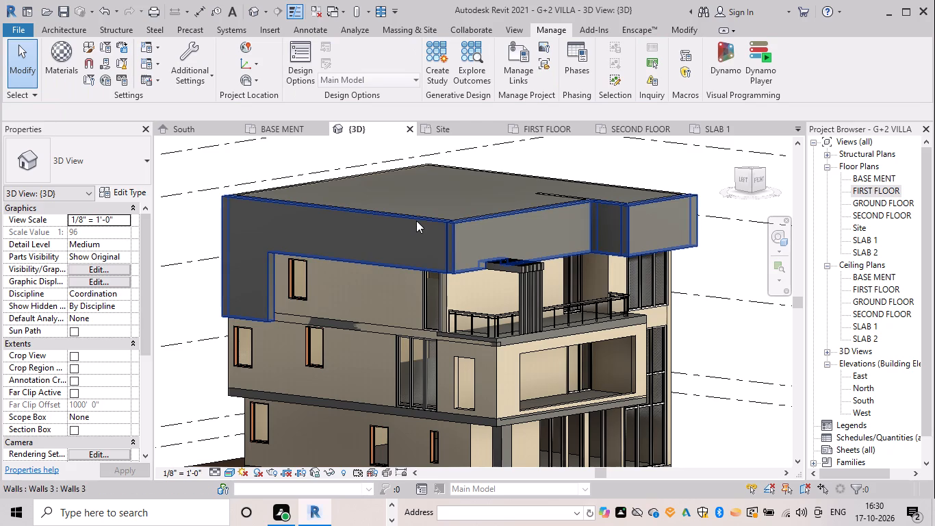
pyautogui.doubleClick(416, 221)
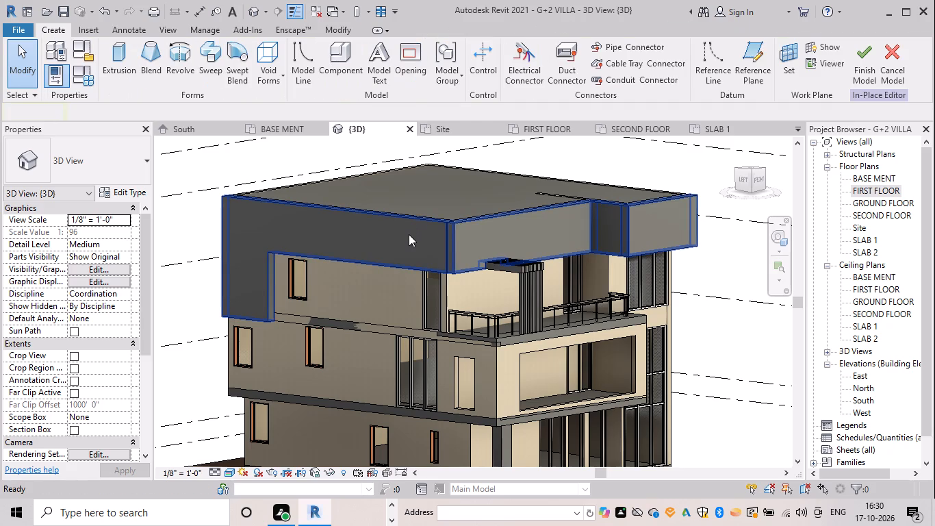
pyautogui.click(407, 235)
pyautogui.click(415, 221)
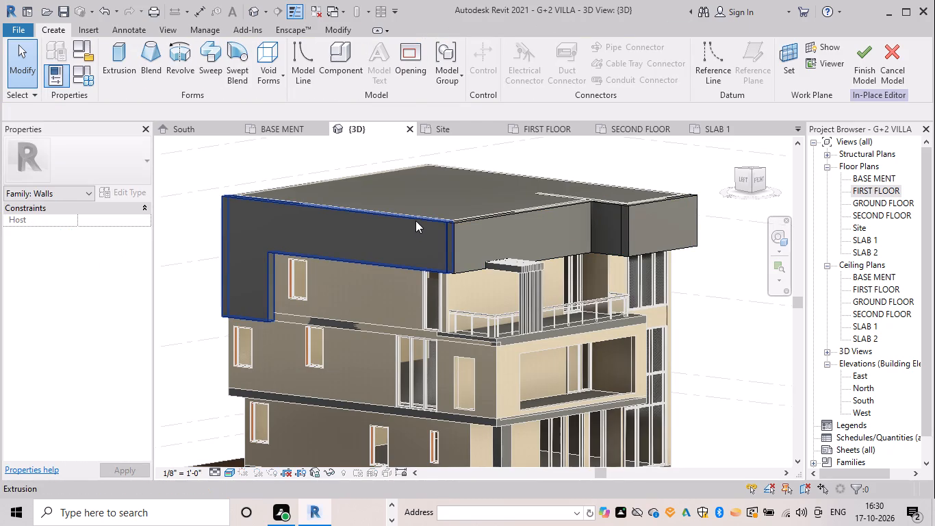
# Paint the roof-edge wall's outer side and front faces, including the recess and narrow corner faces, with the 1 white material.
pyautogui.click(208, 70)
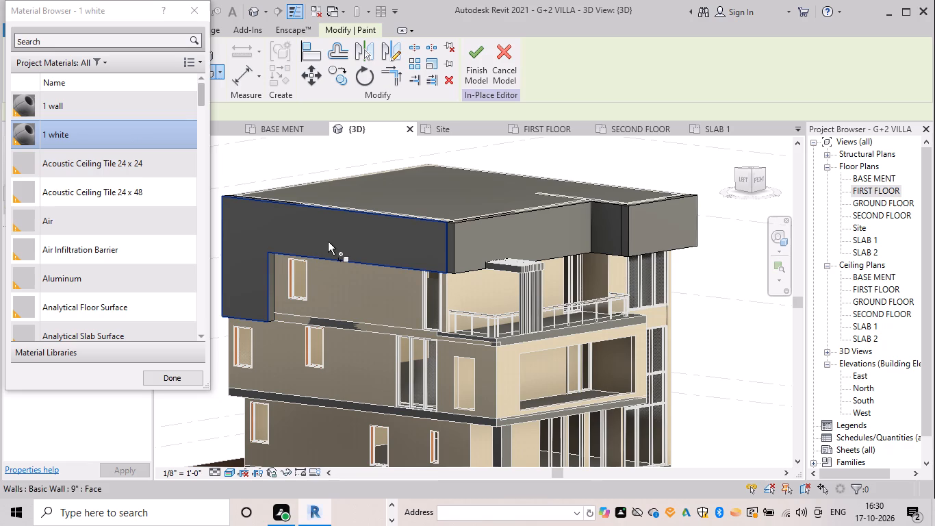
pyautogui.moveTo(329, 242); pyautogui.dragTo(336, 242)
pyautogui.click(509, 234)
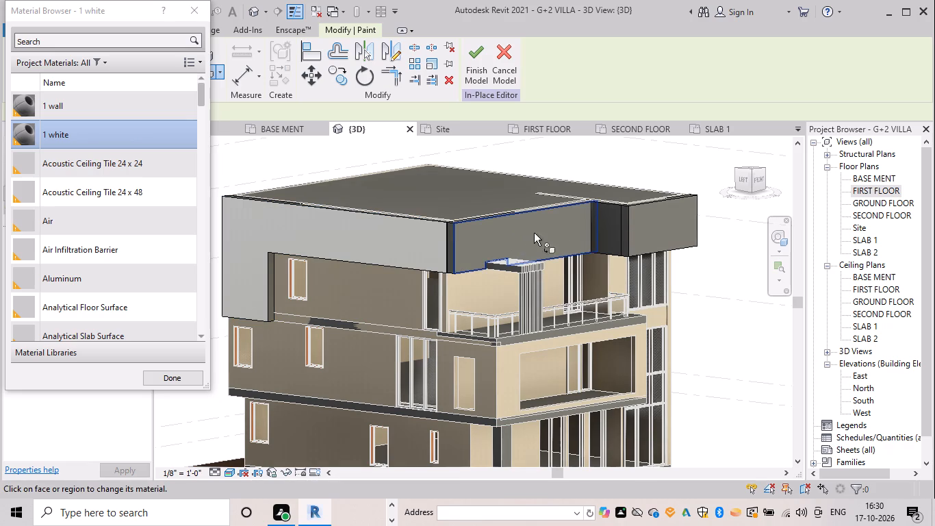
pyautogui.click(611, 219)
pyautogui.click(655, 222)
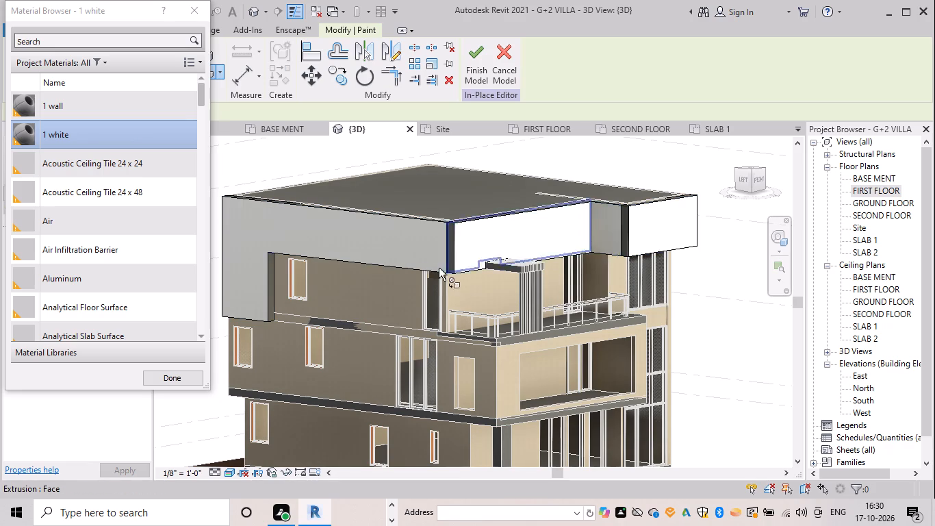
pyautogui.scroll(9, 465, 226)
pyautogui.click(436, 237)
pyautogui.scroll(-3, 561, 253)
pyautogui.moveTo(561, 253); pyautogui.dragTo(449, 256, button='middle')
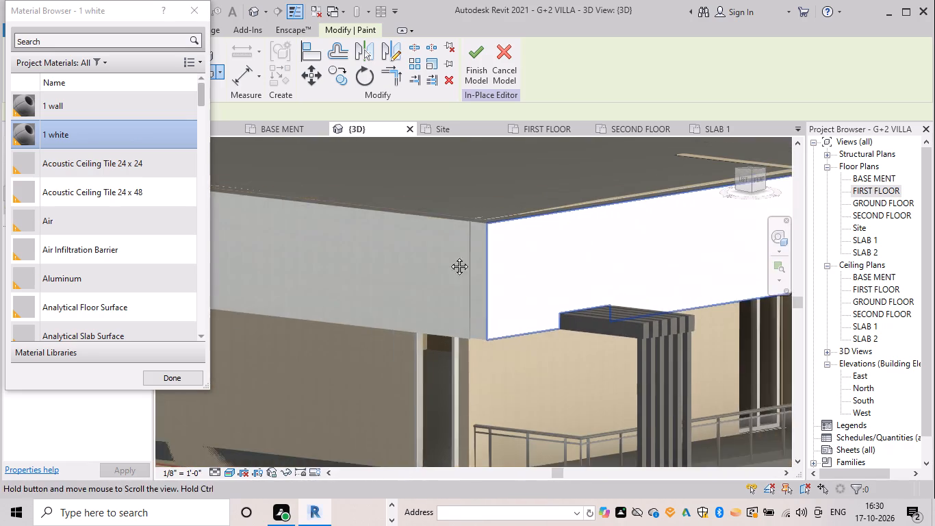
pyautogui.moveTo(449, 256); pyautogui.dragTo(253, 256, button='middle')
pyautogui.scroll(5, 580, 251)
pyautogui.click(574, 248)
pyautogui.scroll(-5, 534, 260)
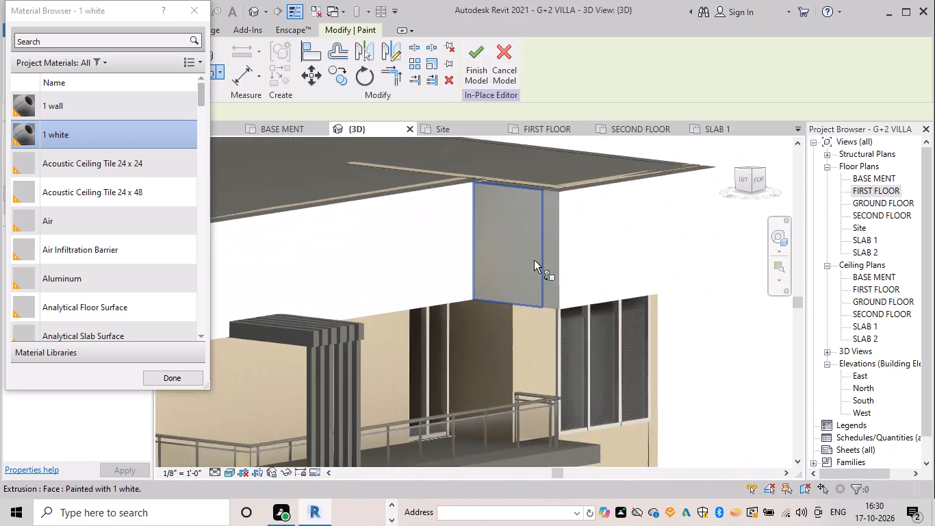
# Paint the inner face of the roof-edge wall's lowered side leg and its underside faces along the side, front and recess with 1 white.
pyautogui.scroll(-7, 534, 260)
pyautogui.moveTo(455, 247); pyautogui.dragTo(618, 227, button='middle')
pyautogui.scroll(9, 396, 276)
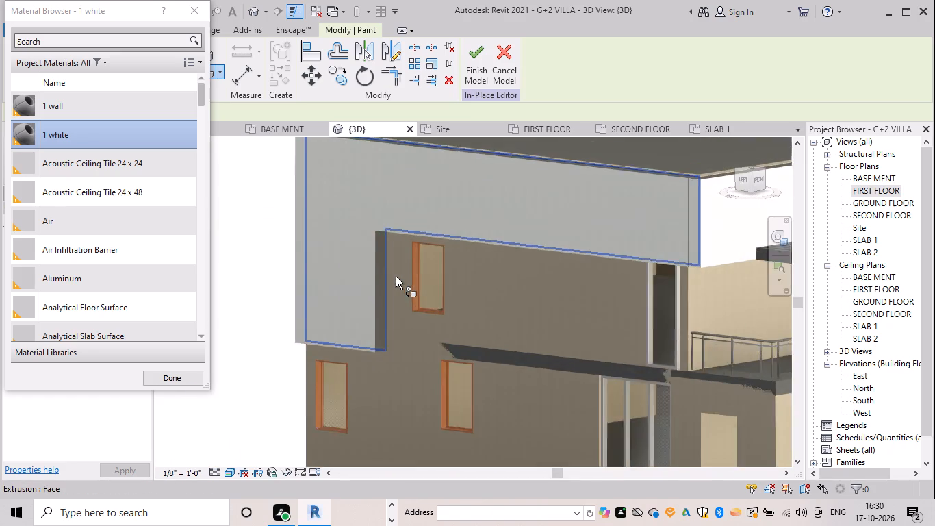
pyautogui.scroll(2, 396, 277)
pyautogui.click(365, 272)
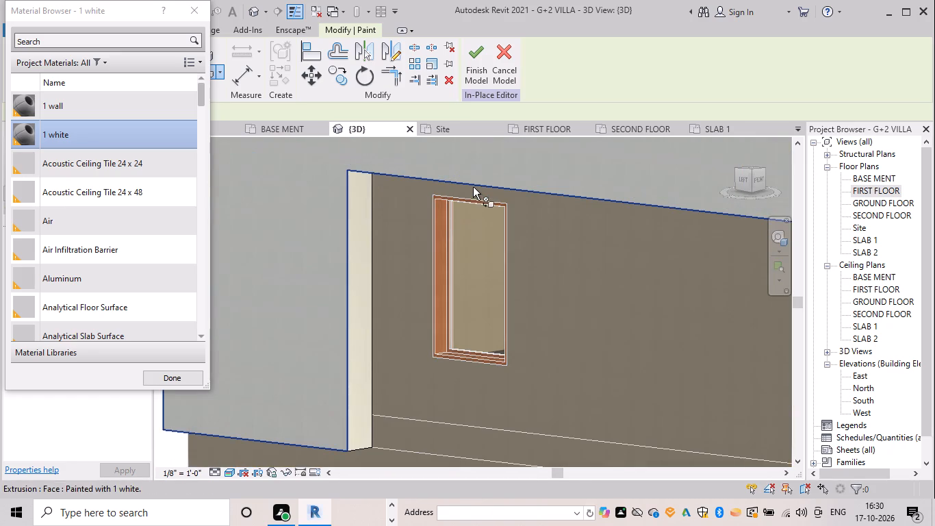
pyautogui.click(483, 181)
pyautogui.scroll(-7, 583, 199)
pyautogui.moveTo(615, 216); pyautogui.dragTo(294, 216, button='middle')
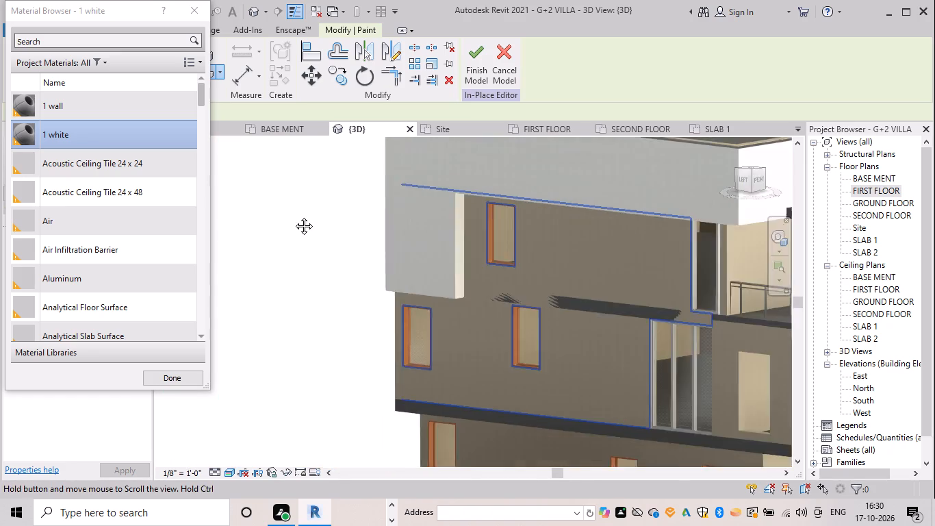
pyautogui.moveTo(294, 216); pyautogui.dragTo(252, 216, button='middle')
pyautogui.scroll(5, 428, 221)
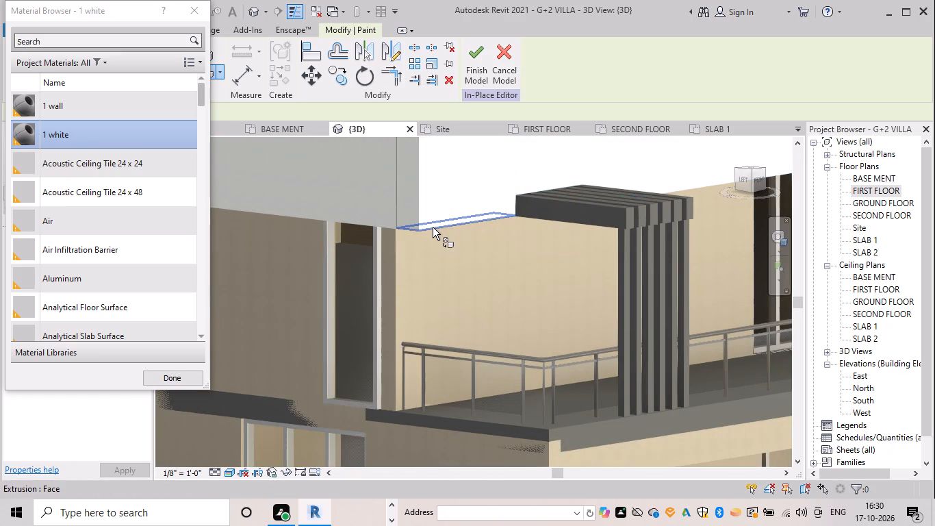
pyautogui.click(433, 227)
pyautogui.moveTo(456, 224); pyautogui.dragTo(292, 256, button='middle')
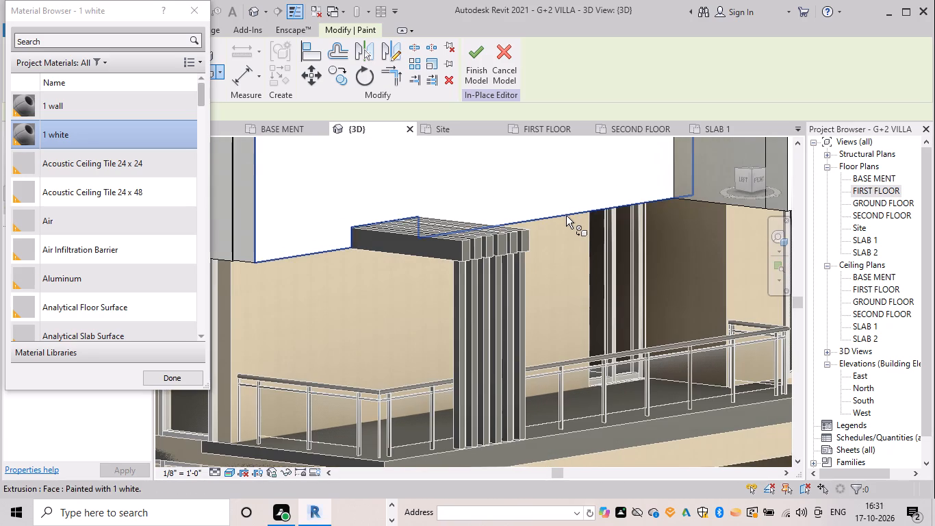
pyautogui.click(565, 212)
pyautogui.moveTo(711, 206); pyautogui.dragTo(381, 267, button='middle')
pyautogui.click(427, 265)
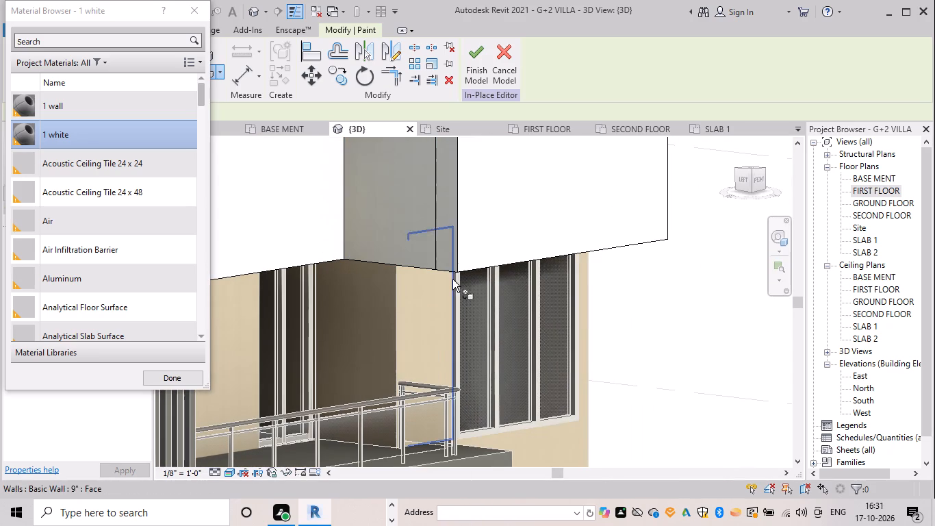
pyautogui.click(451, 271)
# Dismiss the Autodesk Genuine notification card covering the model view.
pyautogui.scroll(-4, 577, 265)
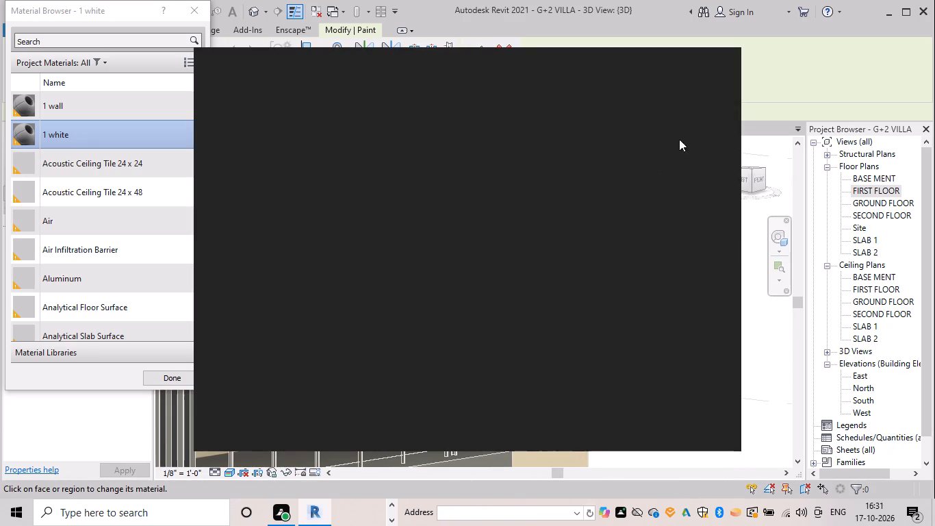
pyautogui.click(713, 64)
# Paint the roof-edge wall's end face on the villa's right side with the 1 white material.
pyautogui.scroll(-7, 418, 226)
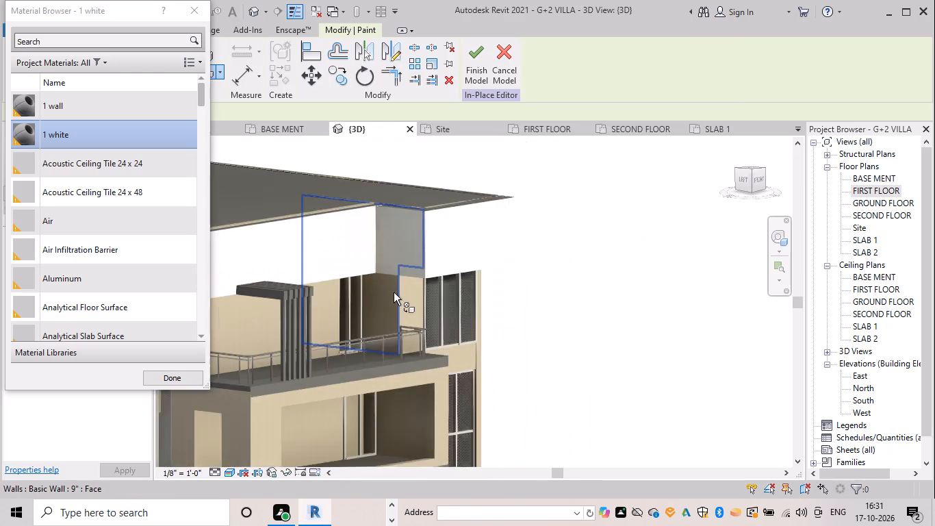
pyautogui.scroll(-5, 394, 292)
pyautogui.scroll(-3, 465, 288)
pyautogui.keyDown('shift'); pyautogui.moveTo(501, 288); pyautogui.dragTo(253, 318, button='middle'); pyautogui.keyUp('shift')
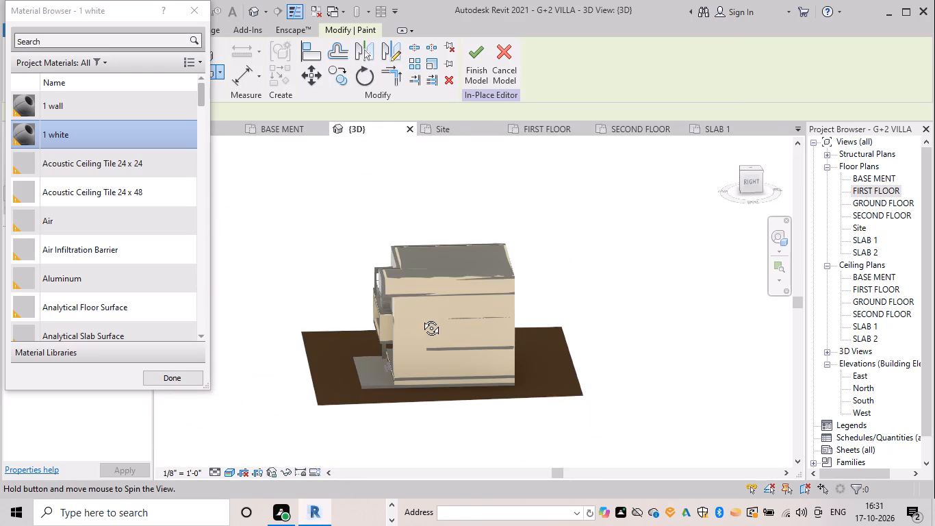
pyautogui.scroll(12, 398, 300)
pyautogui.scroll(5, 364, 223)
pyautogui.click(364, 226)
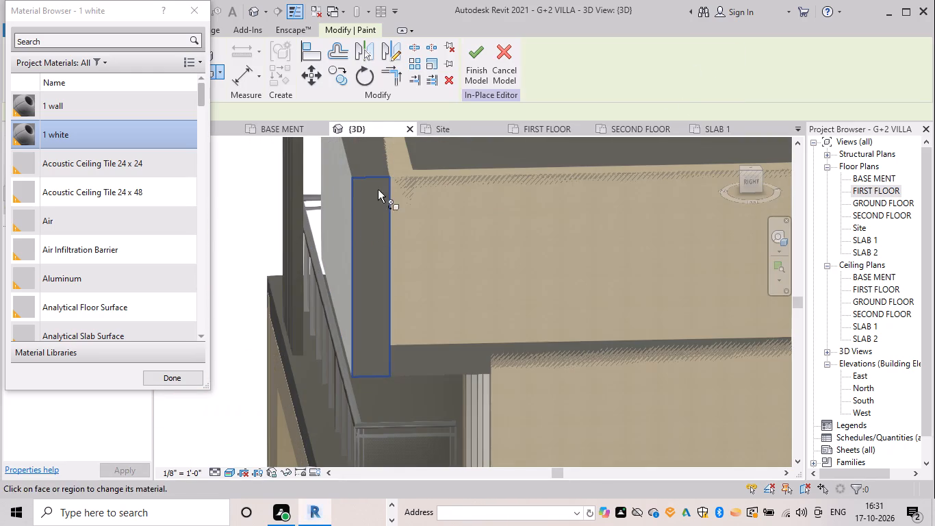
# Paint the top faces of the roof-edge wall along the front, the recess and the long side with 1 white.
pyautogui.moveTo(376, 184); pyautogui.dragTo(368, 337, button='middle')
pyautogui.click(351, 279)
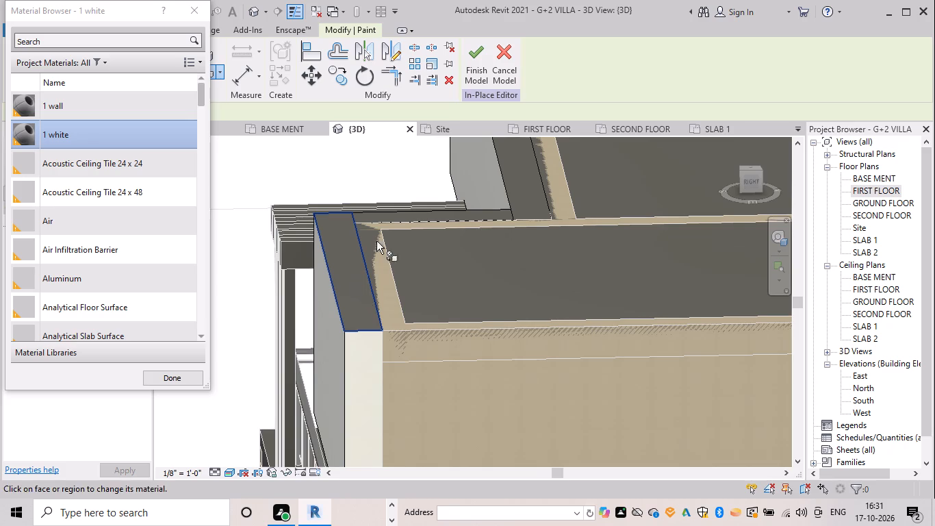
pyautogui.scroll(8, 413, 210)
pyautogui.click(434, 223)
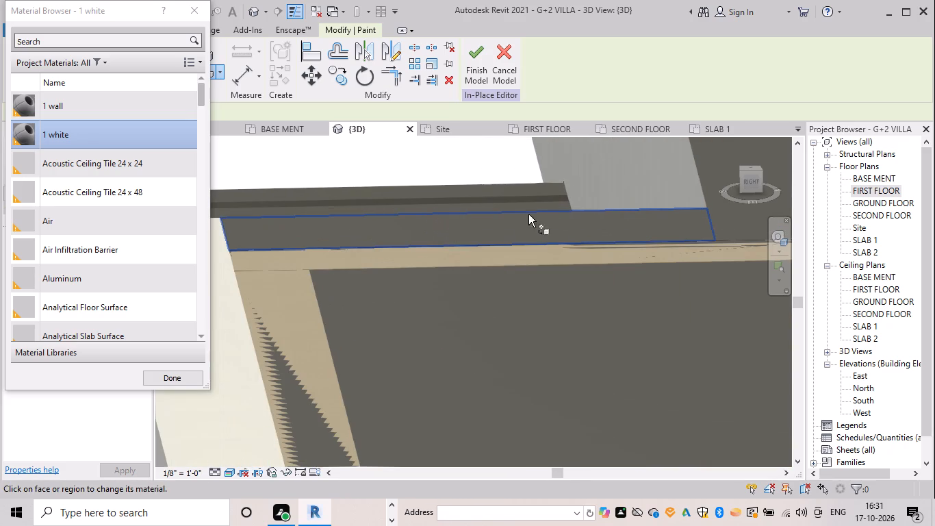
pyautogui.moveTo(541, 208); pyautogui.dragTo(356, 468, button='middle')
pyautogui.click(499, 275)
pyautogui.scroll(-3, 551, 216)
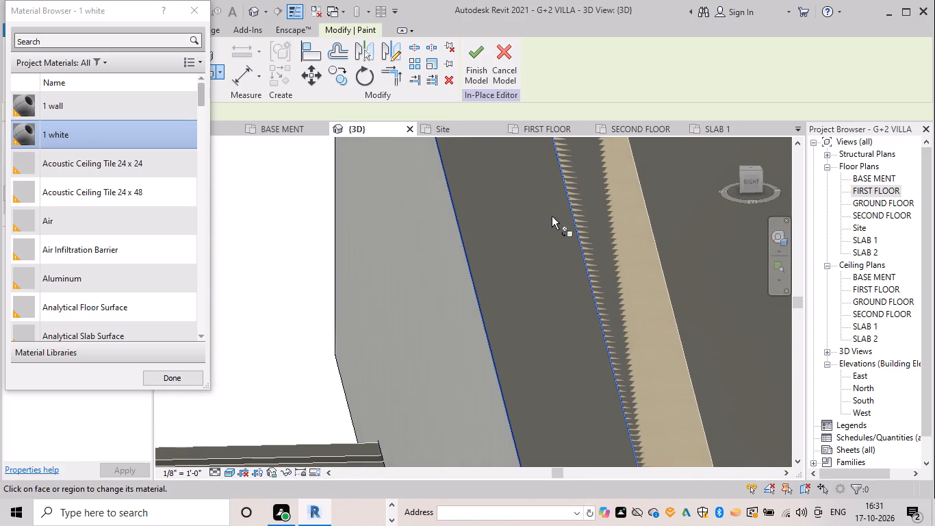
pyautogui.scroll(-10, 552, 216)
pyautogui.moveTo(544, 245); pyautogui.dragTo(534, 418, button='middle')
pyautogui.scroll(5, 582, 316)
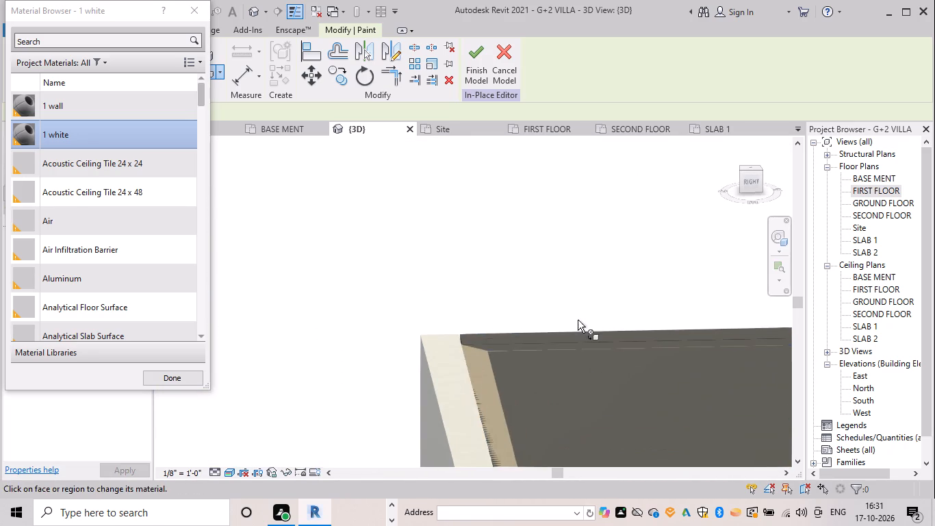
pyautogui.scroll(6, 564, 346)
pyautogui.click(498, 325)
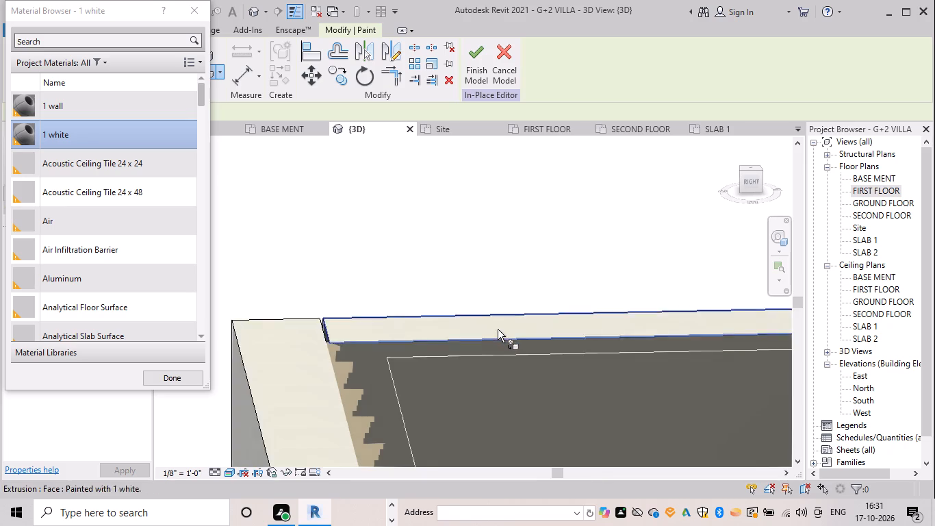
# Paint the remaining top face at the rear end of the roof-edge wall's left side with 1 white.
pyautogui.scroll(-20, 498, 333)
pyautogui.scroll(-1, 498, 333)
pyautogui.keyDown('shift'); pyautogui.moveTo(558, 386); pyautogui.dragTo(575, 386, button='middle'); pyautogui.keyUp('shift')
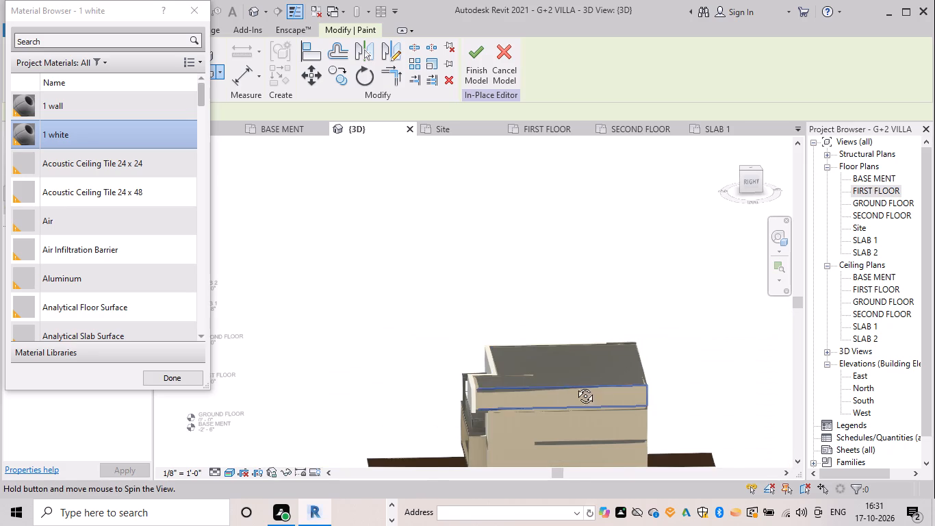
pyautogui.keyDown('shift'); pyautogui.moveTo(575, 386); pyautogui.dragTo(742, 491, button='middle'); pyautogui.keyUp('shift')
pyautogui.scroll(5, 411, 292)
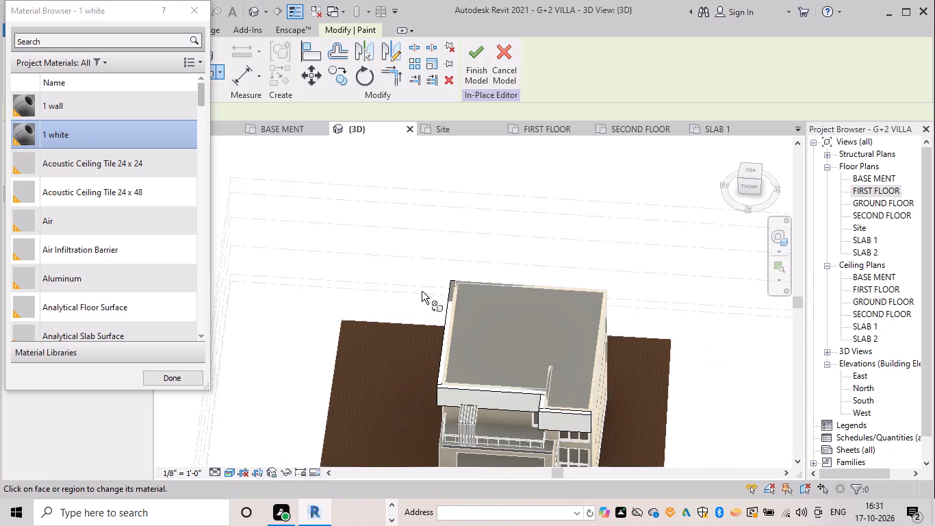
pyautogui.scroll(4, 453, 266)
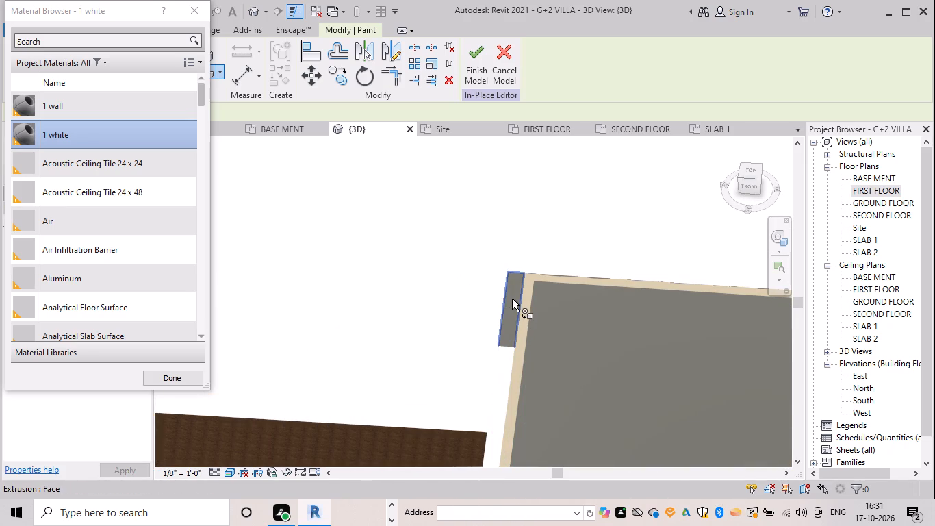
pyautogui.click(512, 299)
# Check the villa's front and finish the in-place edit of the roof-edge wall.
pyautogui.scroll(-12, 511, 333)
pyautogui.keyDown('shift'); pyautogui.moveTo(570, 389); pyautogui.dragTo(624, 325, button='middle'); pyautogui.keyUp('shift')
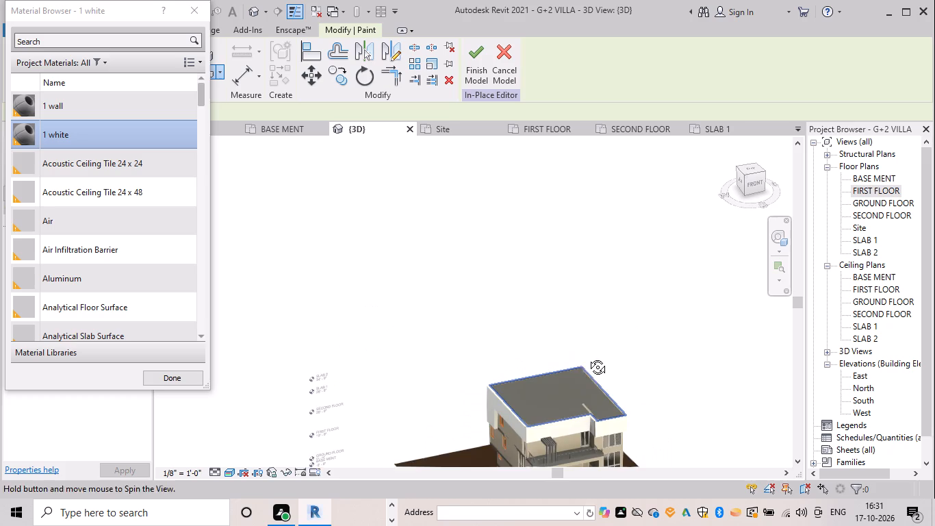
pyautogui.scroll(1, 577, 374)
pyautogui.moveTo(576, 374); pyautogui.dragTo(544, 262, button='middle')
pyautogui.keyDown('shift'); pyautogui.moveTo(539, 346); pyautogui.dragTo(572, 297, button='middle'); pyautogui.keyUp('shift')
pyautogui.scroll(5, 548, 388)
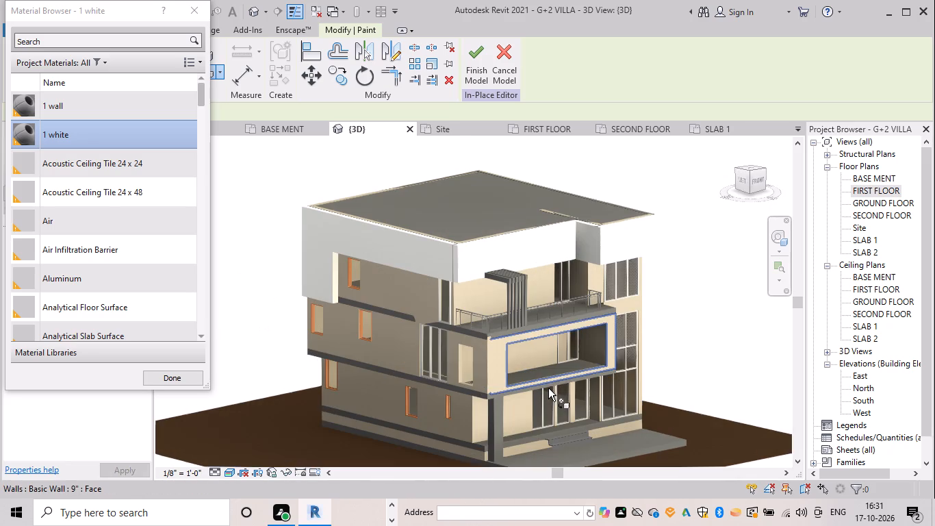
pyautogui.keyDown('shift'); pyautogui.moveTo(501, 314); pyautogui.dragTo(494, 292, button='middle'); pyautogui.keyUp('shift')
pyautogui.scroll(5, 509, 273)
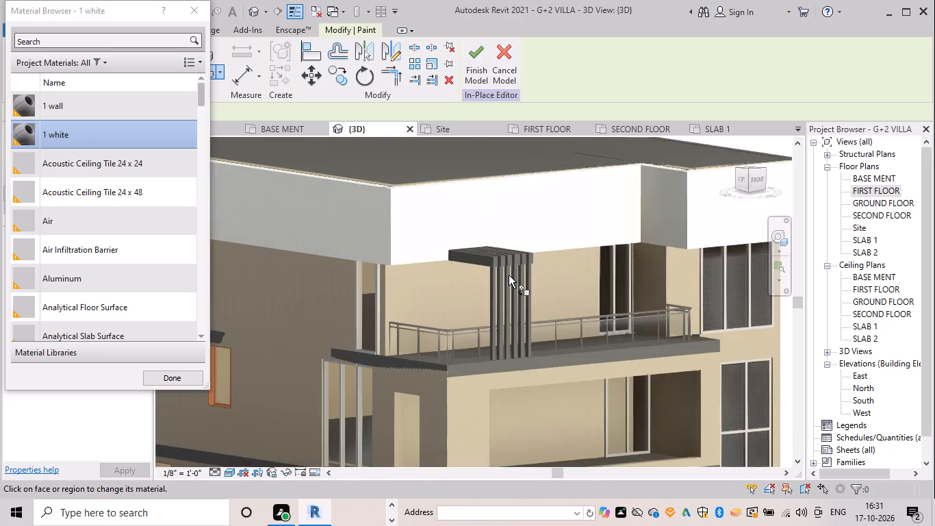
pyautogui.scroll(6, 509, 277)
pyautogui.scroll(-5, 465, 321)
pyautogui.moveTo(457, 304); pyautogui.dragTo(436, 184, button='middle')
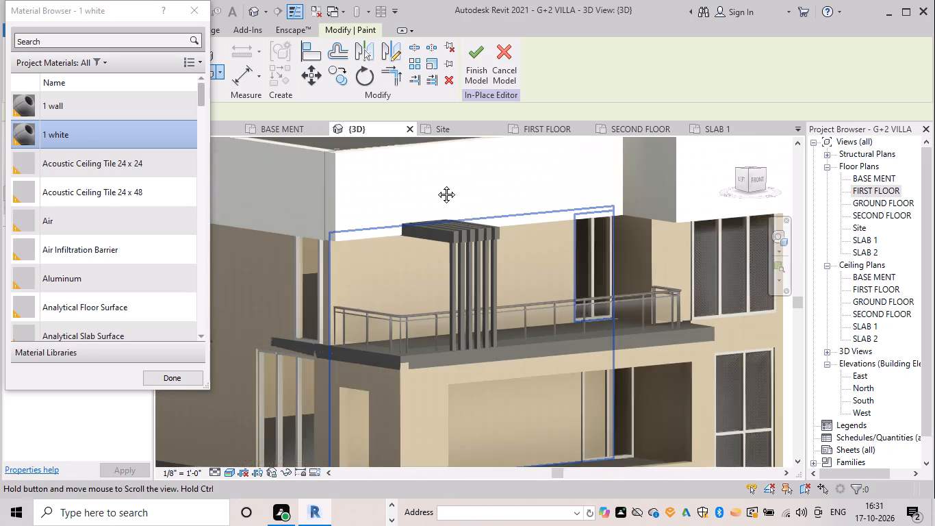
pyautogui.moveTo(436, 184); pyautogui.dragTo(436, 179, button='middle')
pyautogui.scroll(-4, 460, 309)
pyautogui.moveTo(461, 310); pyautogui.dragTo(478, 227, button='middle')
pyautogui.scroll(5, 461, 355)
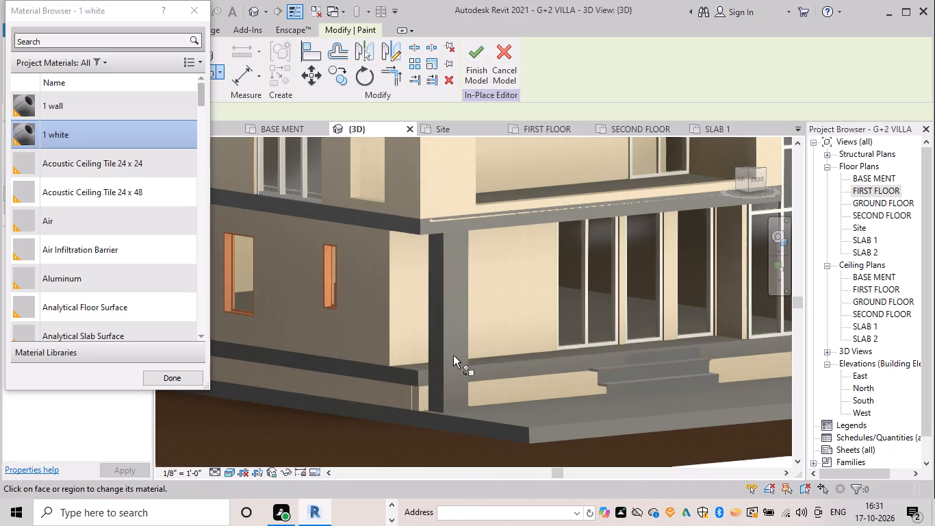
pyautogui.click(482, 64)
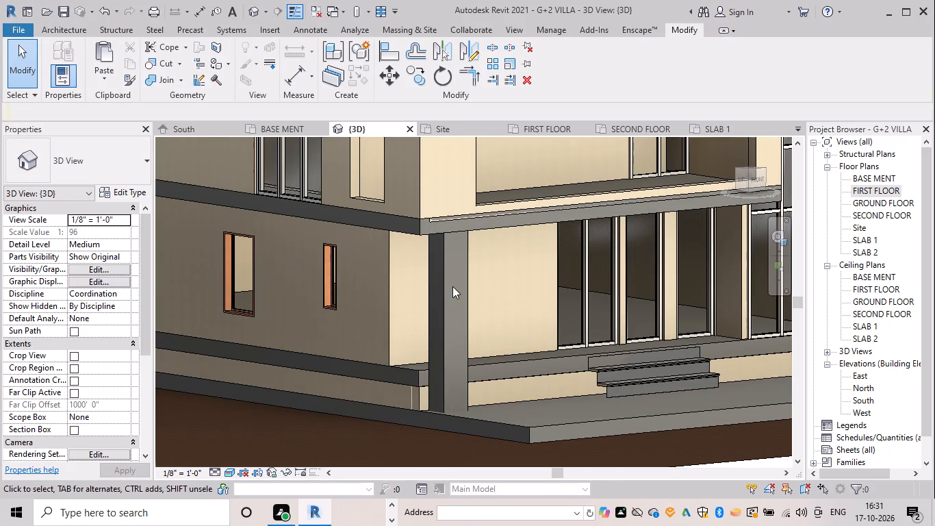
# Open the ground-floor corner column supporting the front overhang for in-place editing.
pyautogui.scroll(-1, 464, 284)
pyautogui.moveTo(463, 292); pyautogui.dragTo(460, 336, button='middle')
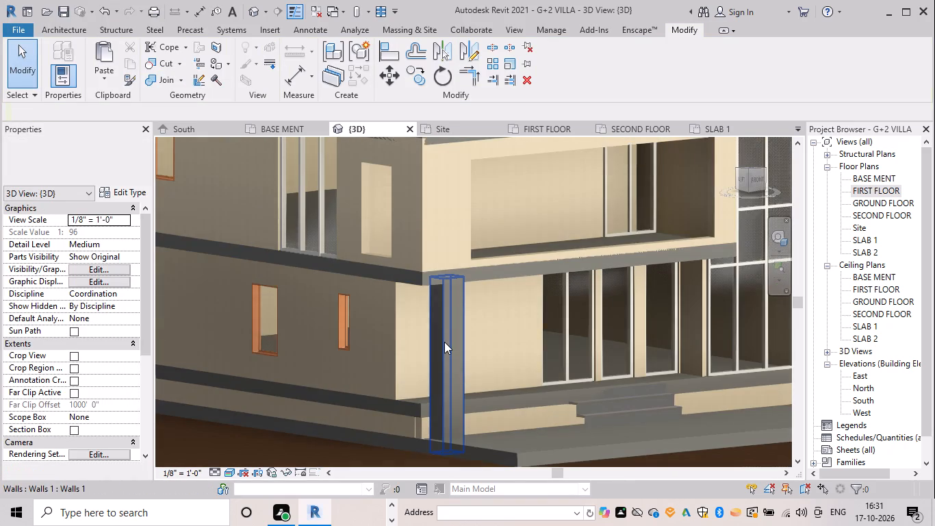
pyautogui.click(444, 342)
pyautogui.moveTo(520, 425); pyautogui.dragTo(509, 421)
pyautogui.click(445, 318)
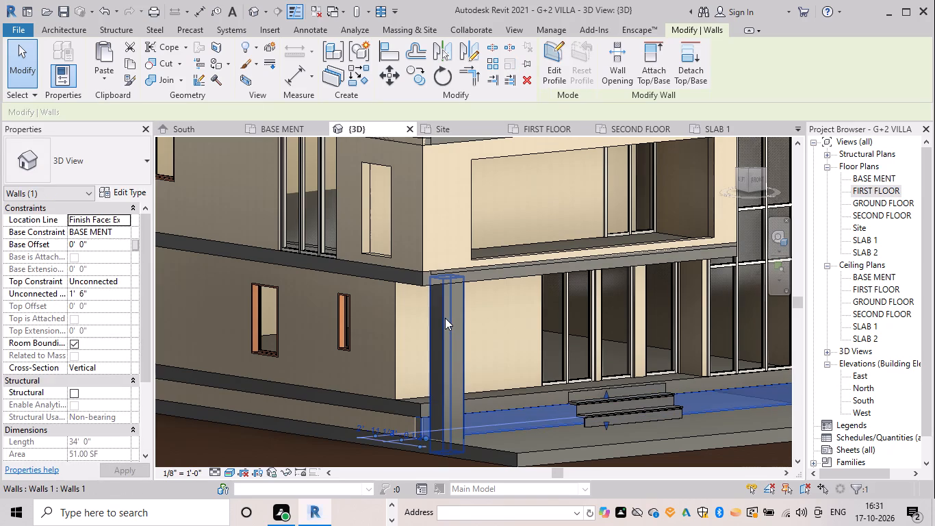
pyautogui.click(493, 429)
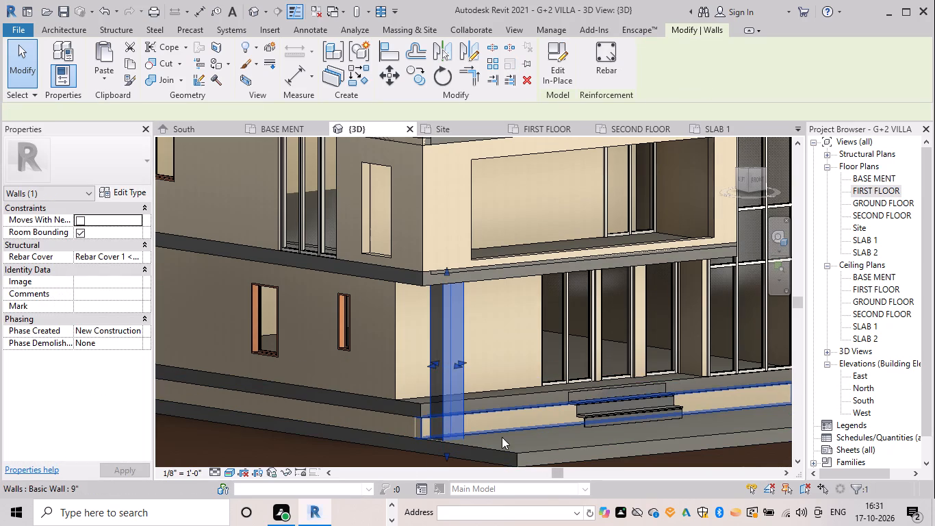
pyautogui.click(519, 442)
pyautogui.doubleClick(442, 352)
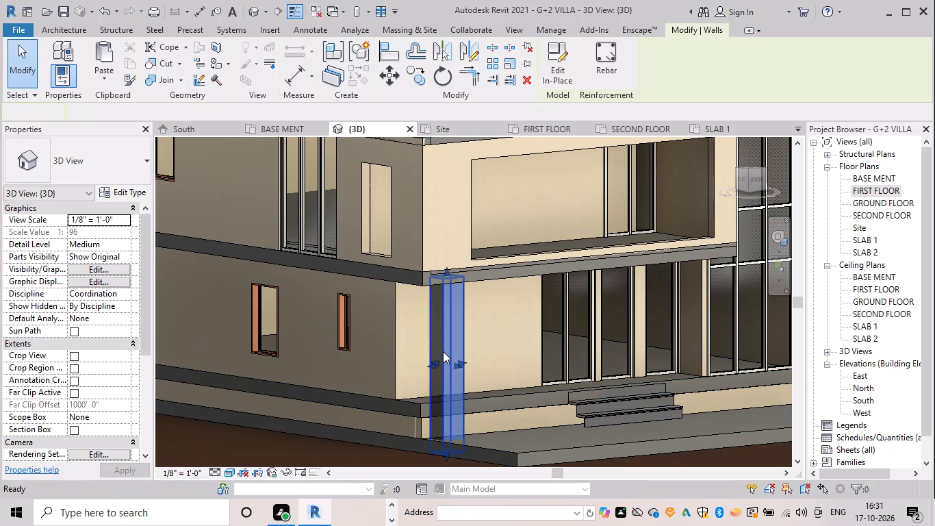
pyautogui.doubleClick(443, 351)
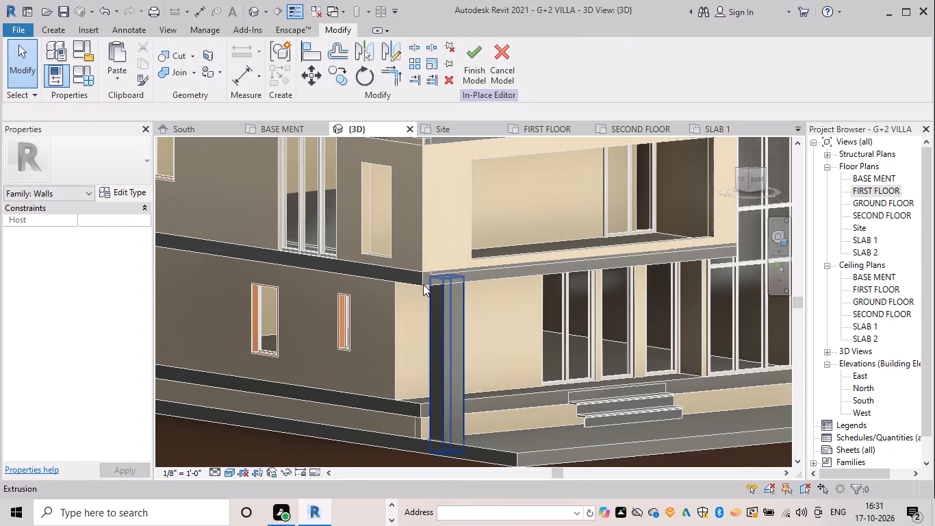
# Paint the front and side faces of the ground-floor corner column with the 1 white material.
pyautogui.moveTo(213, 73); pyautogui.dragTo(216, 80)
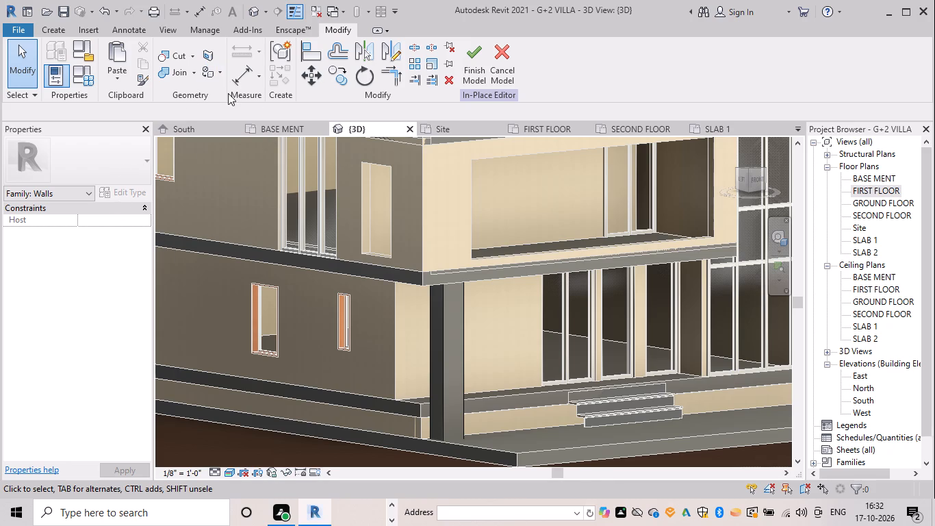
pyautogui.click(211, 71)
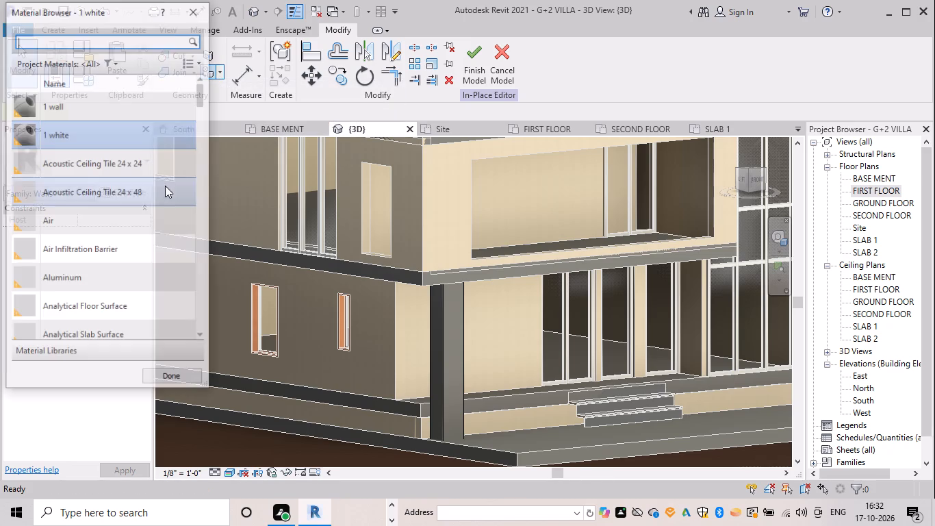
pyautogui.click(446, 319)
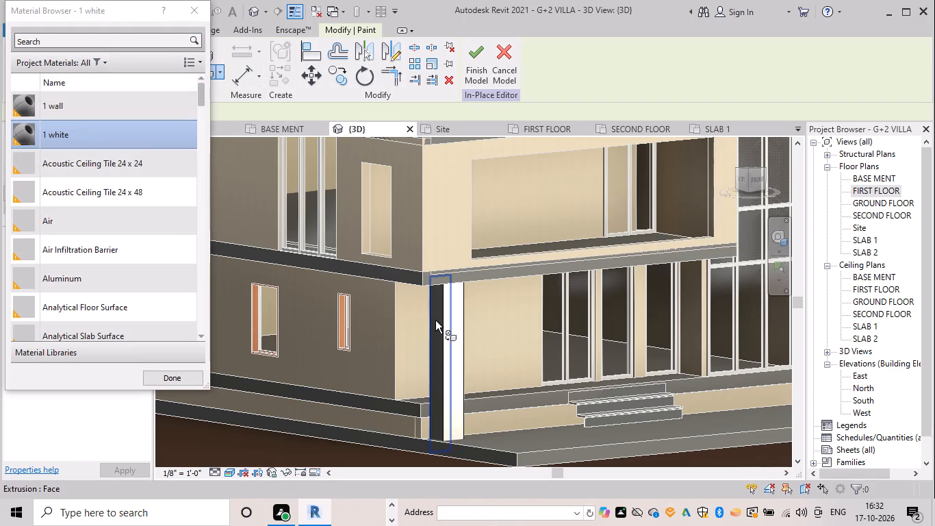
pyautogui.scroll(9, 435, 321)
pyautogui.click(437, 322)
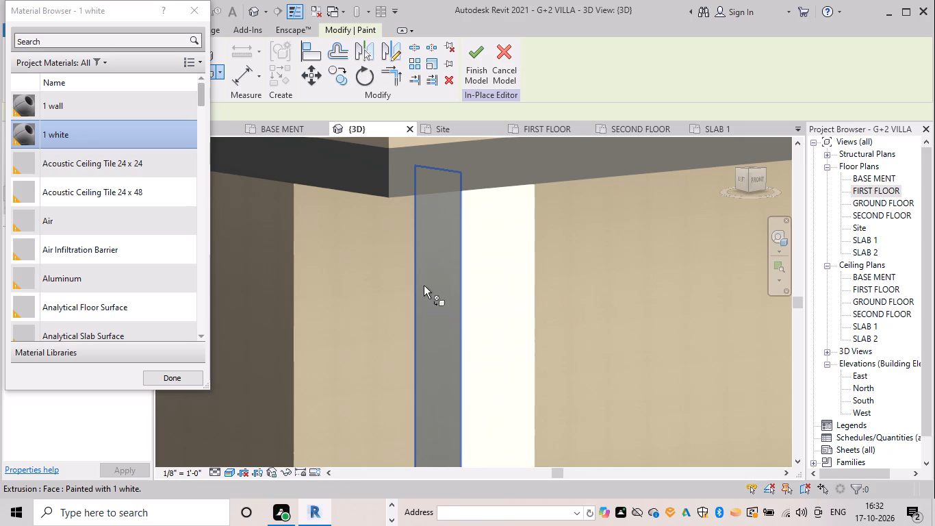
pyautogui.click(417, 275)
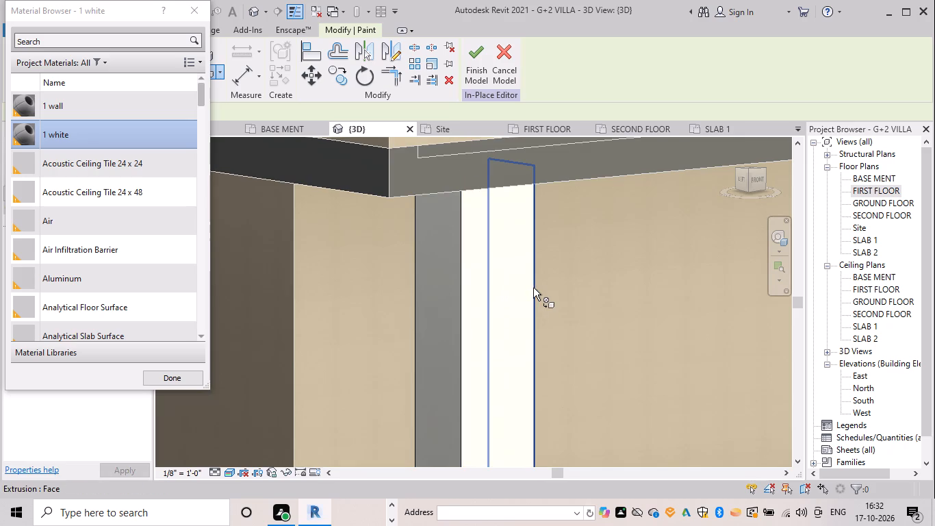
pyautogui.click(533, 288)
# Paint the front and side edge faces of the floor slab above the corner column with 1 white.
pyautogui.scroll(-6, 499, 316)
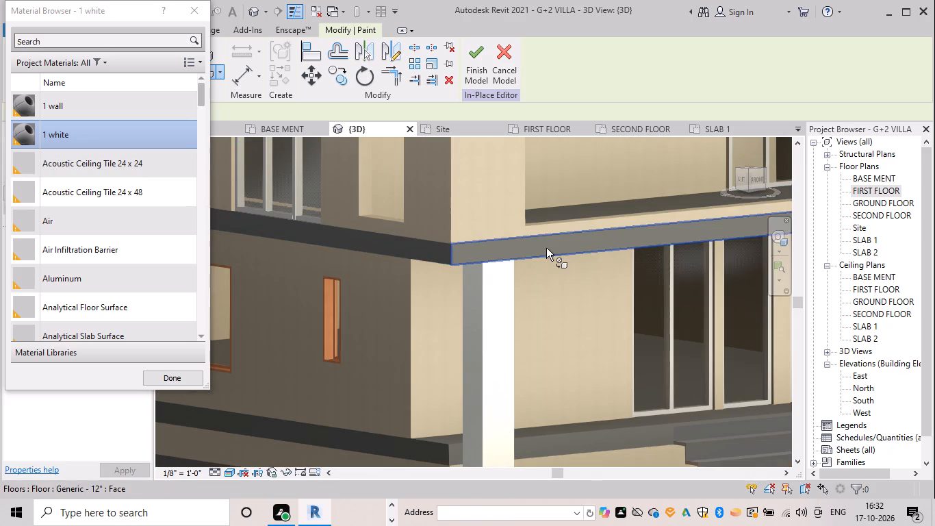
pyautogui.click(546, 248)
pyautogui.scroll(4, 435, 257)
pyautogui.click(435, 257)
pyautogui.scroll(-6, 435, 262)
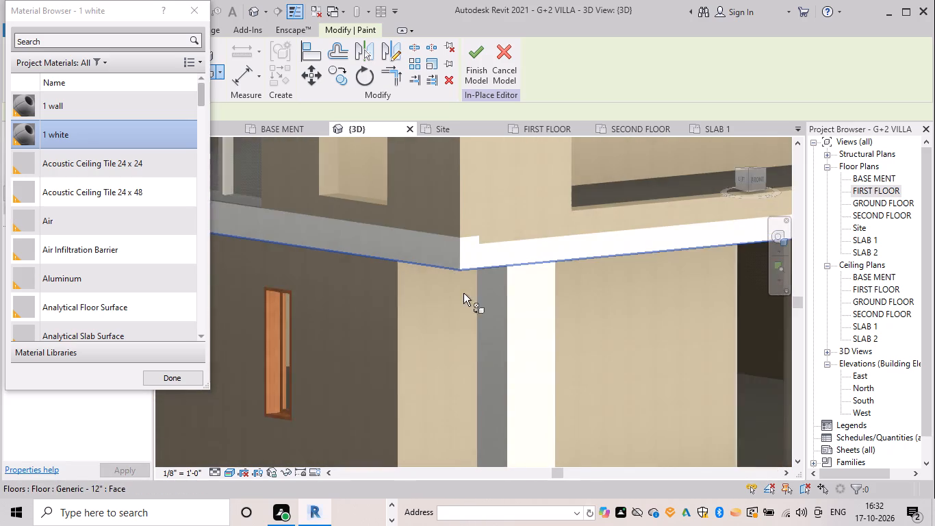
# Paint the front edge face of the raised ground-level floor slab behind the entrance steps with 1 white.
pyautogui.scroll(-6, 565, 254)
pyautogui.scroll(5, 589, 348)
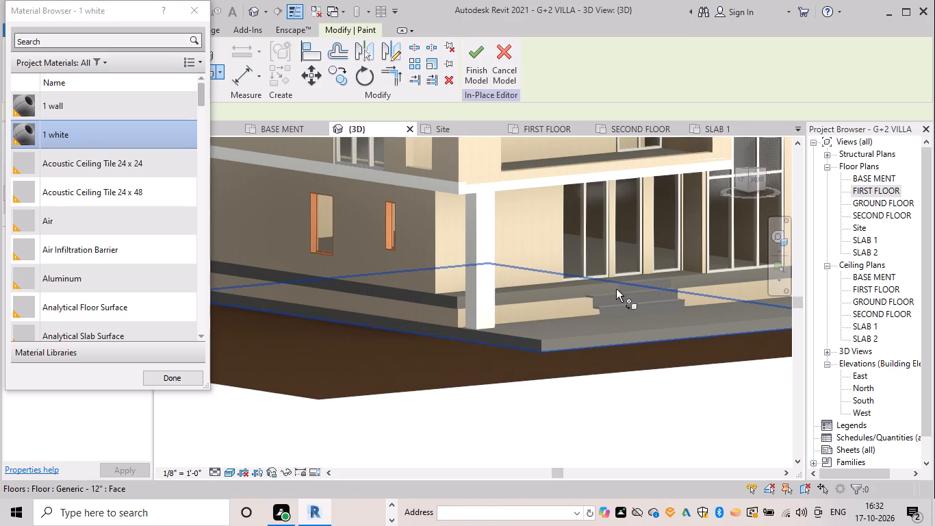
pyautogui.scroll(5, 618, 291)
pyautogui.click(512, 282)
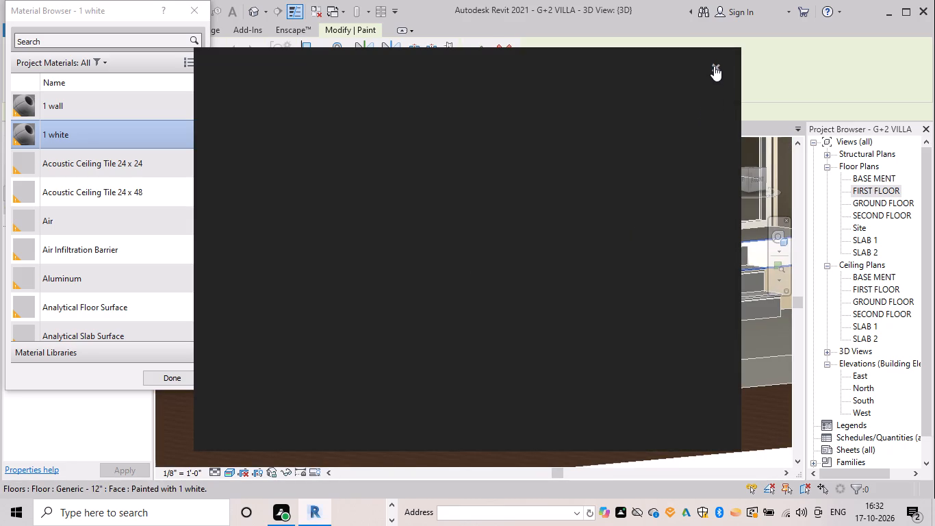
# Dismiss the Autodesk Genuine notification card covering the model view.
pyautogui.click(714, 63)
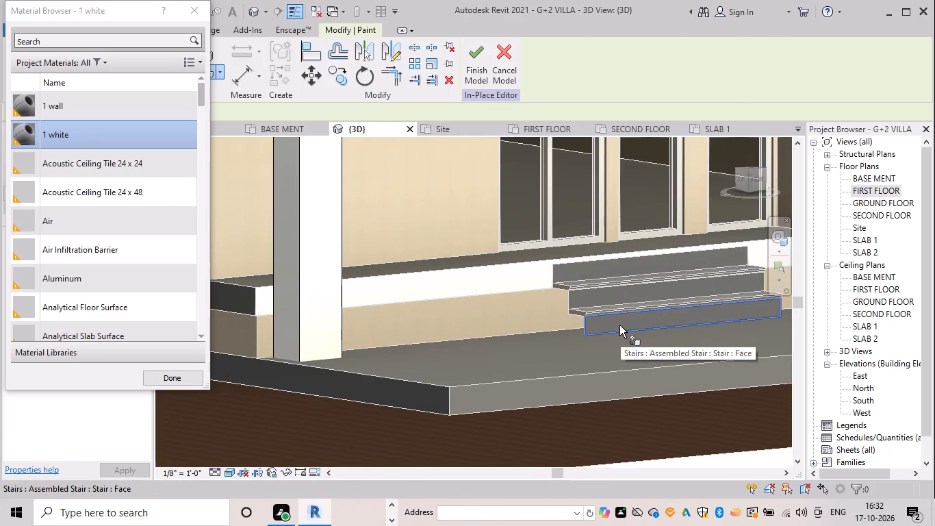
# Paint the lower risers and tread faces of the entrance stair with the 1 white material.
pyautogui.click(617, 324)
pyautogui.scroll(5, 618, 312)
pyautogui.click(596, 296)
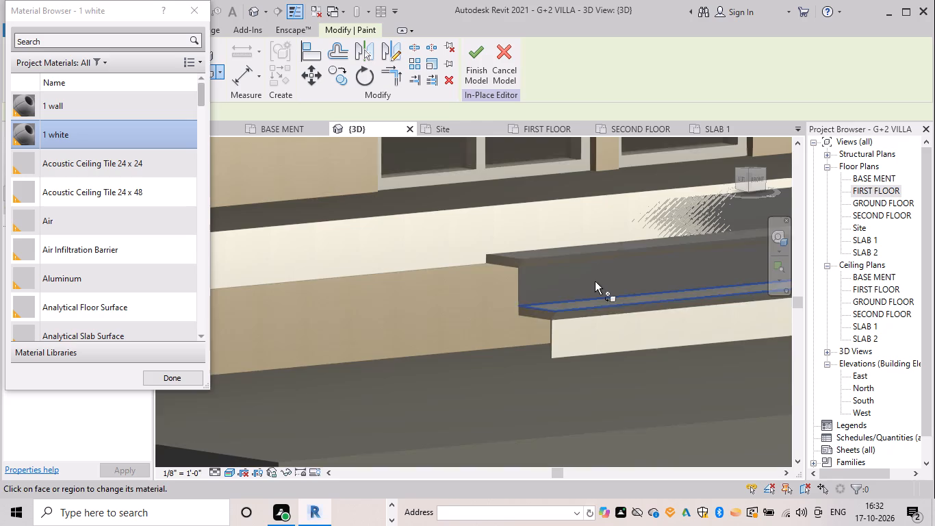
pyautogui.click(593, 278)
pyautogui.scroll(2, 583, 253)
pyautogui.click(583, 251)
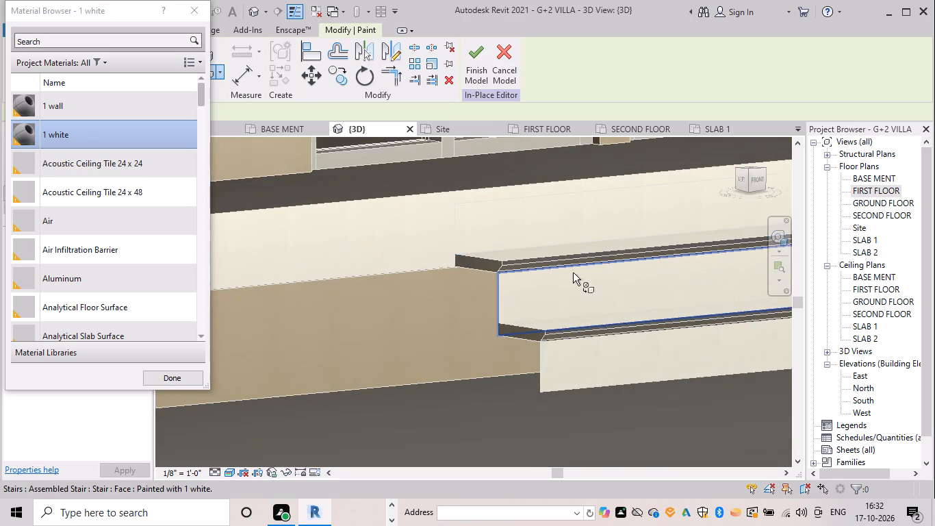
# Paint the raised floor slab's side edge and the base slab's side and front edges with 1 white.
pyautogui.scroll(-6, 564, 298)
pyautogui.scroll(-11, 568, 363)
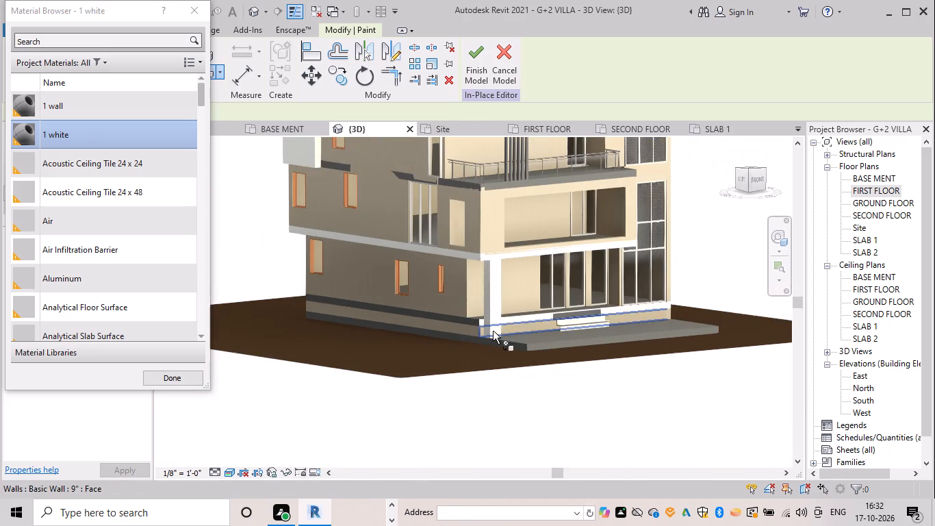
pyautogui.scroll(5, 445, 316)
pyautogui.click(477, 325)
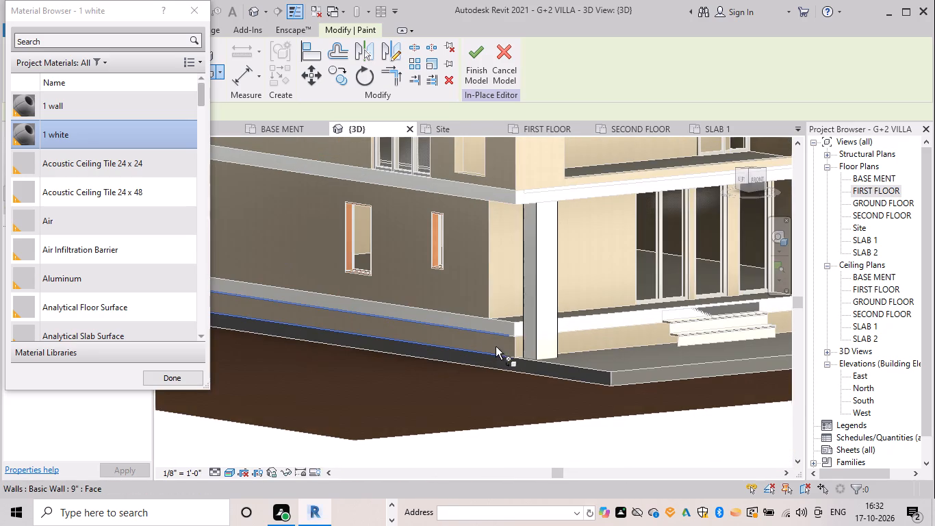
pyautogui.click(510, 364)
pyautogui.scroll(5, 620, 380)
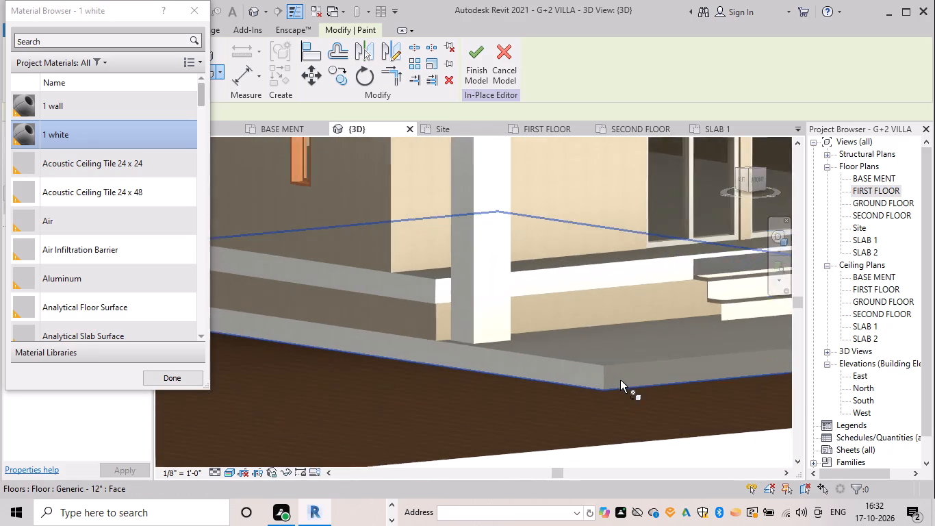
pyautogui.click(622, 376)
pyautogui.scroll(-10, 622, 377)
pyautogui.moveTo(628, 375); pyautogui.dragTo(499, 379, button='middle')
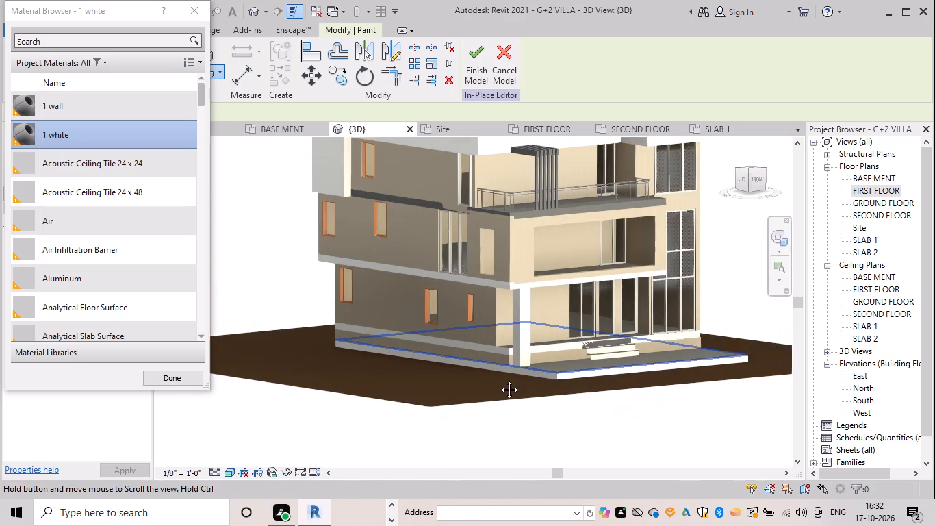
# Paint the front edge face of the railed terrace slab above the first-floor balcony with 1 white.
pyautogui.moveTo(499, 379); pyautogui.dragTo(459, 381, button='middle')
pyautogui.scroll(4, 409, 219)
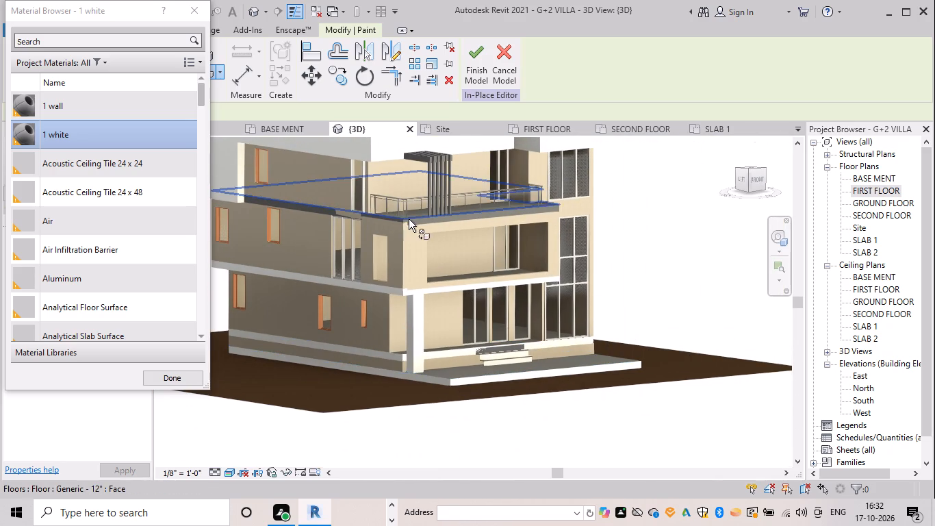
pyautogui.scroll(6, 409, 219)
pyautogui.click(427, 223)
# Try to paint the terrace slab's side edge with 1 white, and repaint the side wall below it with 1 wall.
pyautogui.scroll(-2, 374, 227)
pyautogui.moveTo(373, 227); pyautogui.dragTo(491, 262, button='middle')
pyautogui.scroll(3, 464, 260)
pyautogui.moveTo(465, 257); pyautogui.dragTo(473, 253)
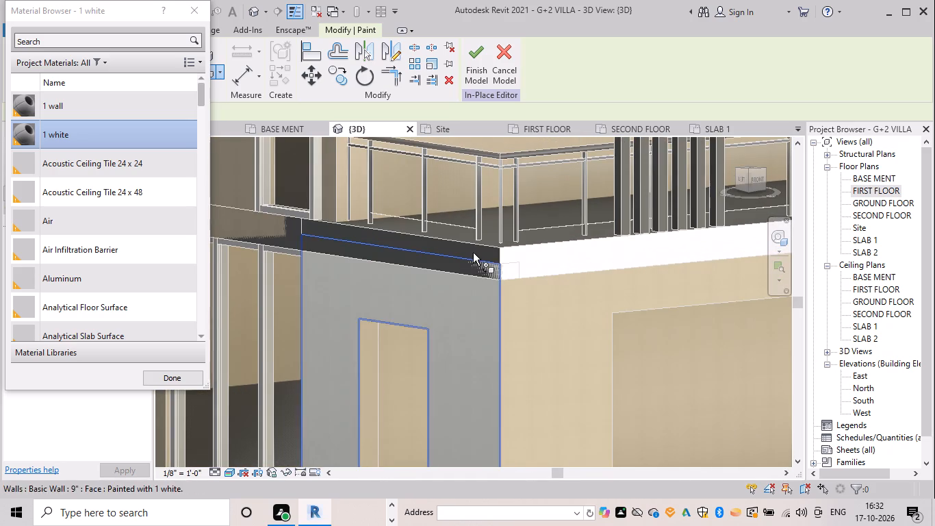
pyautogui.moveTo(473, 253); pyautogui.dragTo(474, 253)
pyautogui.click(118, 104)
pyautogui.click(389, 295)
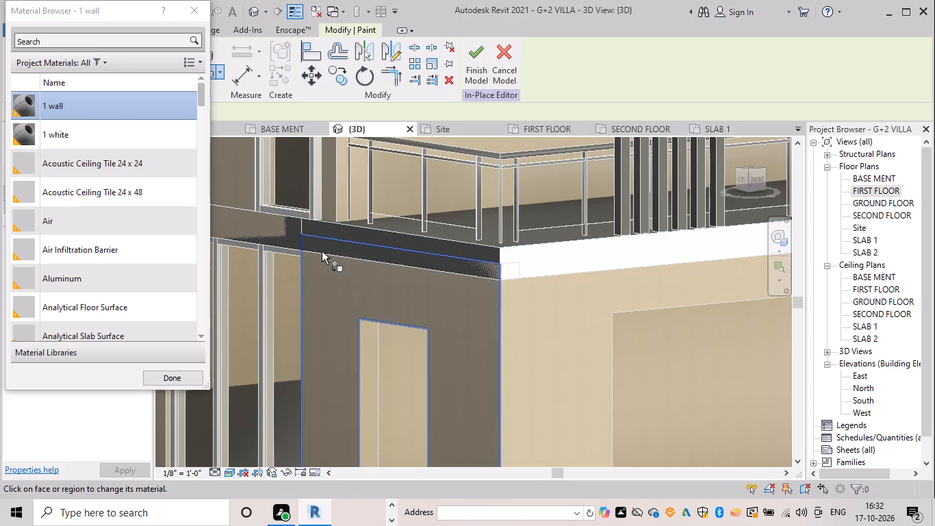
# Paint the terrace slab's side edge above the side wall with Acoustic Ceiling Tile 24 x 24.
pyautogui.click(131, 134)
pyautogui.moveTo(133, 136); pyautogui.dragTo(183, 166)
pyautogui.scroll(6, 453, 257)
pyautogui.scroll(3, 513, 240)
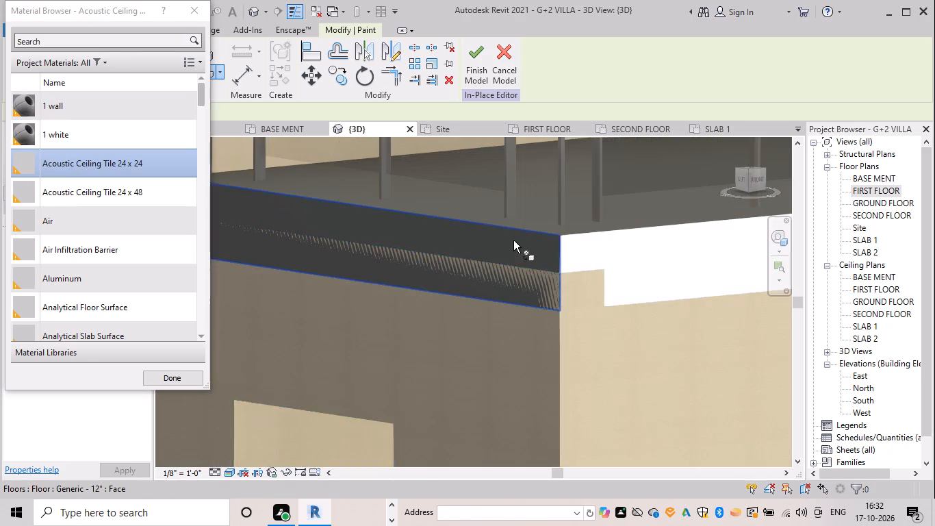
pyautogui.scroll(1, 513, 240)
pyautogui.click(529, 243)
# Paint the terrace slab's corner face and return edge at the opposite end with Acoustic Ceiling Tile 24 x 24.
pyautogui.scroll(-14, 533, 254)
pyautogui.moveTo(476, 257); pyautogui.dragTo(487, 256, button='middle')
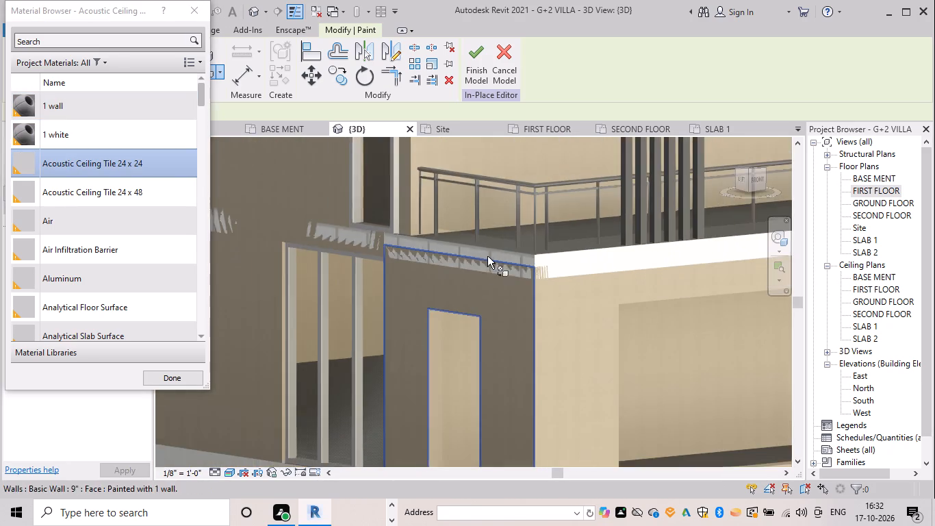
pyautogui.moveTo(487, 256); pyautogui.dragTo(757, 330, button='middle')
pyautogui.scroll(-5, 552, 308)
pyautogui.moveTo(548, 308); pyautogui.dragTo(520, 357, button='middle')
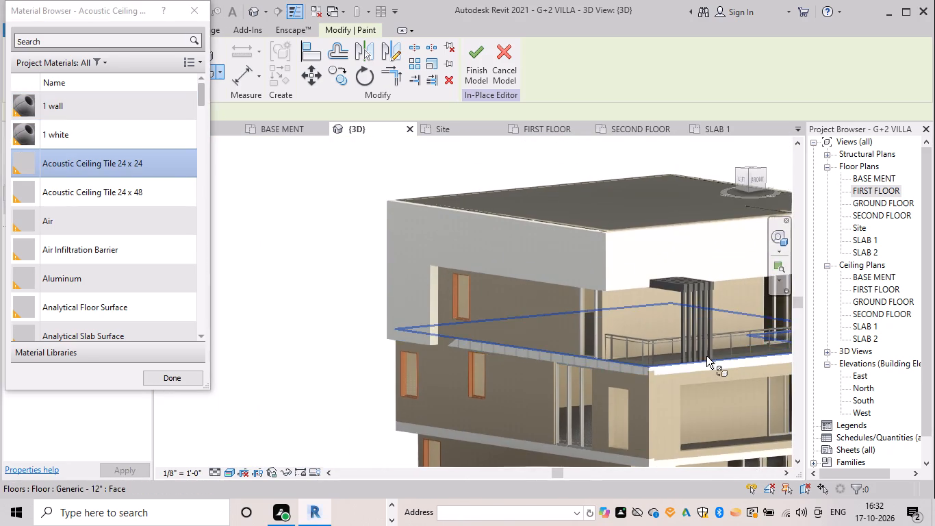
pyautogui.scroll(-3, 705, 358)
pyautogui.keyDown('shift'); pyautogui.moveTo(712, 367); pyautogui.dragTo(571, 371, button='middle'); pyautogui.keyUp('shift')
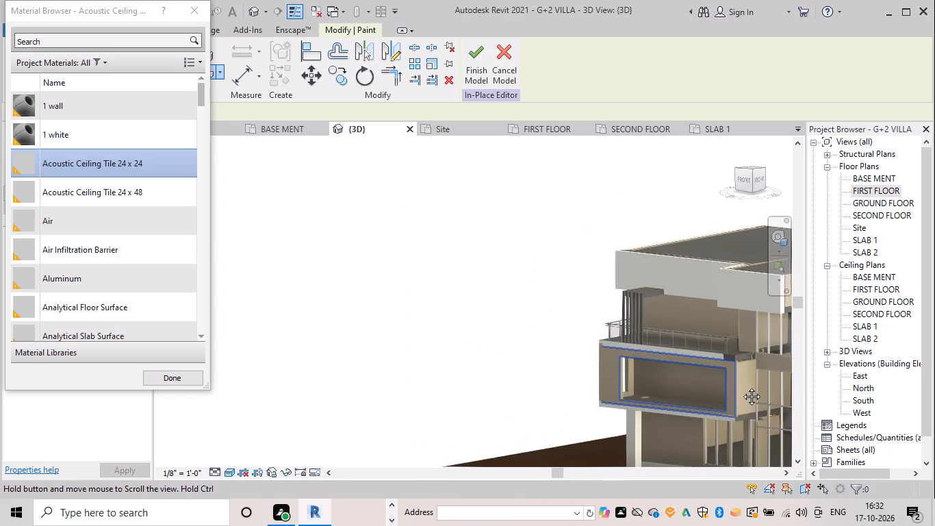
pyautogui.scroll(15, 728, 358)
pyautogui.click(742, 355)
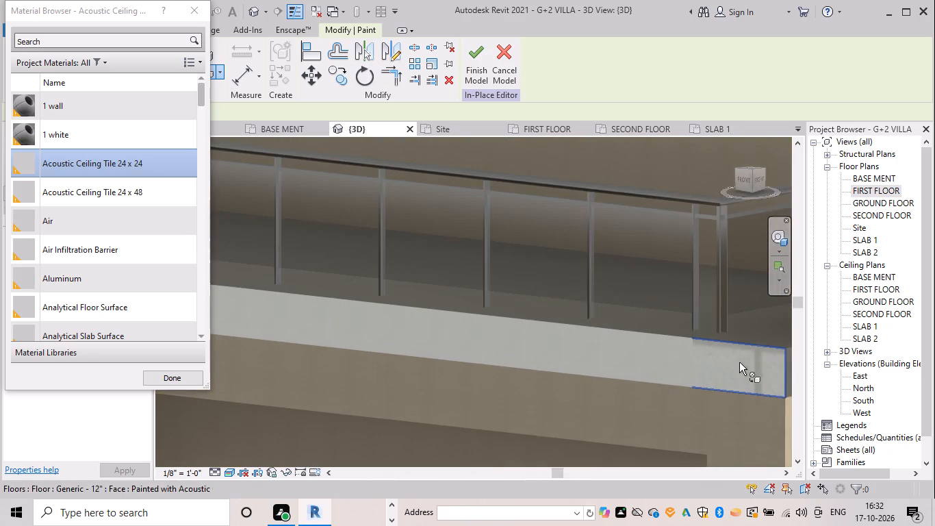
pyautogui.moveTo(735, 361); pyautogui.dragTo(446, 321, button='middle')
pyautogui.click(575, 312)
# Paint the upper slab's two edge faces behind the tall corner glazing with Acoustic Ceiling Tile 24 x 24.
pyautogui.scroll(-2, 580, 319)
pyautogui.moveTo(574, 319); pyautogui.dragTo(445, 318, button='middle')
pyautogui.scroll(5, 572, 274)
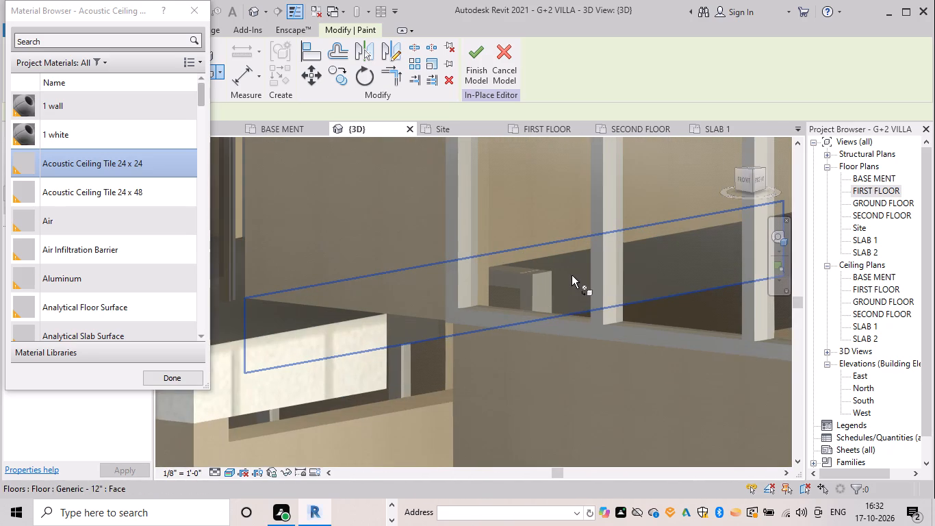
pyautogui.click(572, 275)
pyautogui.scroll(-6, 584, 288)
pyautogui.scroll(-1, 661, 300)
pyautogui.moveTo(583, 298); pyautogui.dragTo(364, 297, button='middle')
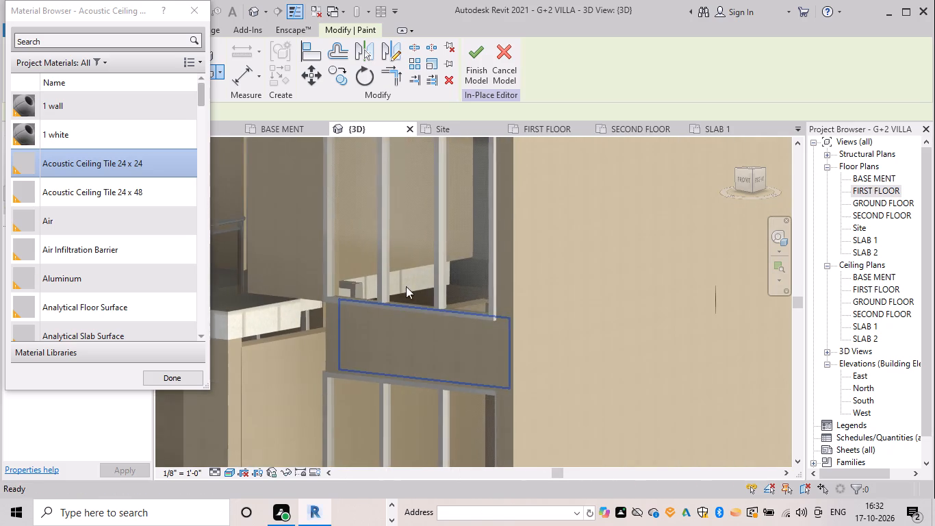
pyautogui.keyDown('shift'); pyautogui.moveTo(420, 281); pyautogui.dragTo(457, 282, button='middle'); pyautogui.keyUp('shift')
pyautogui.scroll(4, 524, 264)
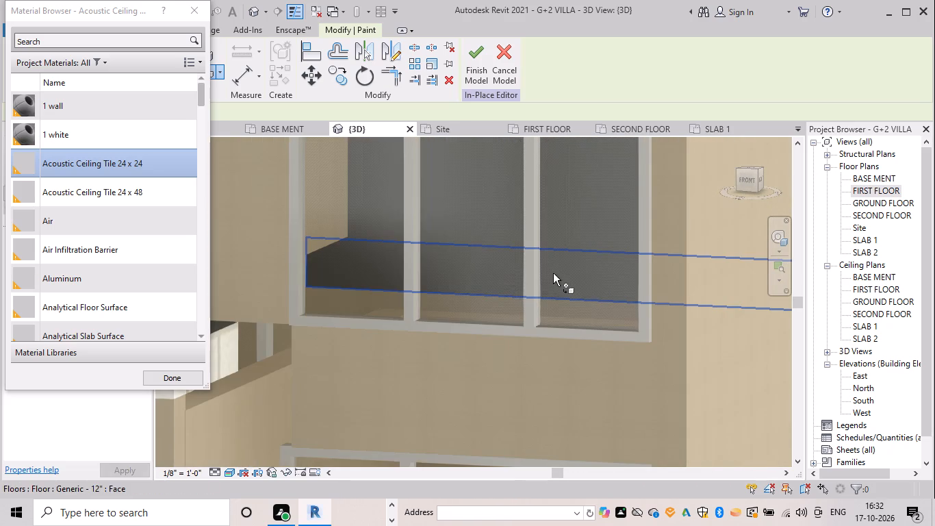
pyautogui.click(553, 273)
# Paint the first-floor slab's return edge and its face behind the tall glazing with Acoustic Ceiling Tile 24 x 24.
pyautogui.scroll(-11, 554, 275)
pyautogui.moveTo(552, 281); pyautogui.dragTo(489, 257, button='middle')
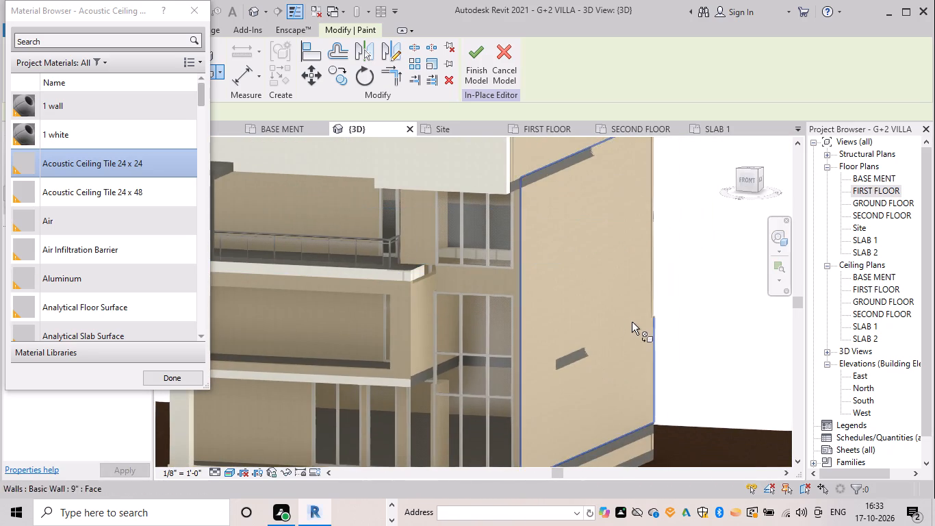
pyautogui.moveTo(619, 326); pyautogui.dragTo(624, 257, button='middle')
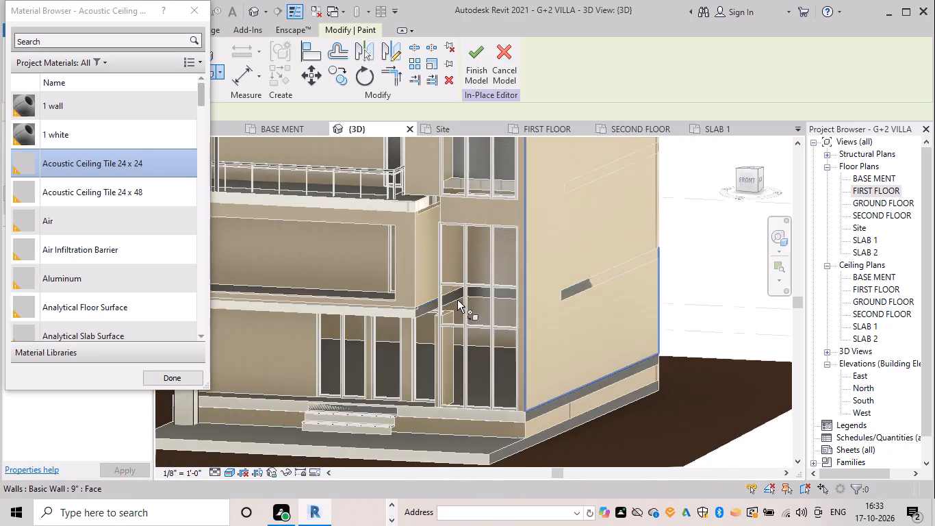
pyautogui.scroll(5, 435, 300)
pyautogui.moveTo(420, 316); pyautogui.dragTo(426, 318)
pyautogui.scroll(3, 555, 286)
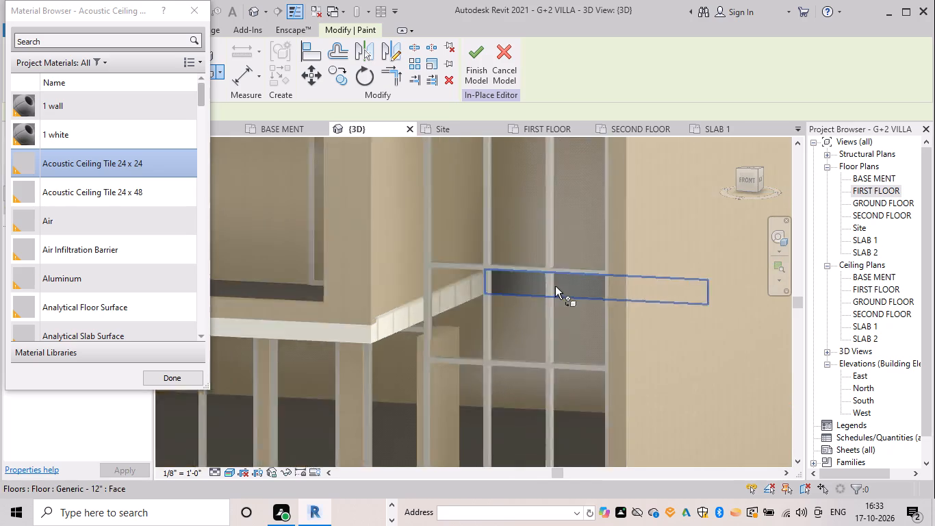
pyautogui.scroll(3, 555, 286)
pyautogui.click(556, 286)
# Paint the raised ground-level slab's edge along the right elevation with Acoustic Ceiling Tile 24 x 24.
pyautogui.scroll(-5, 632, 292)
pyautogui.moveTo(625, 290); pyautogui.dragTo(348, 263, button='middle')
pyautogui.scroll(3, 480, 240)
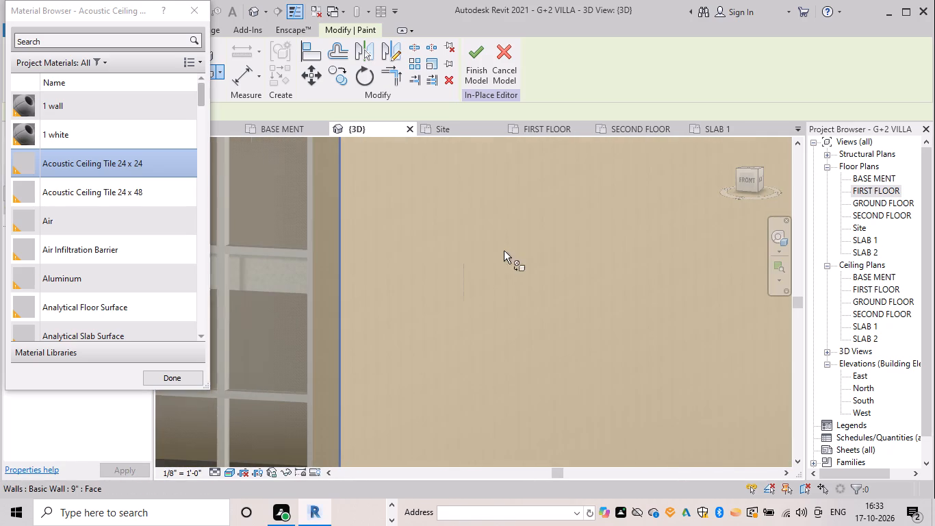
pyautogui.scroll(-3, 552, 274)
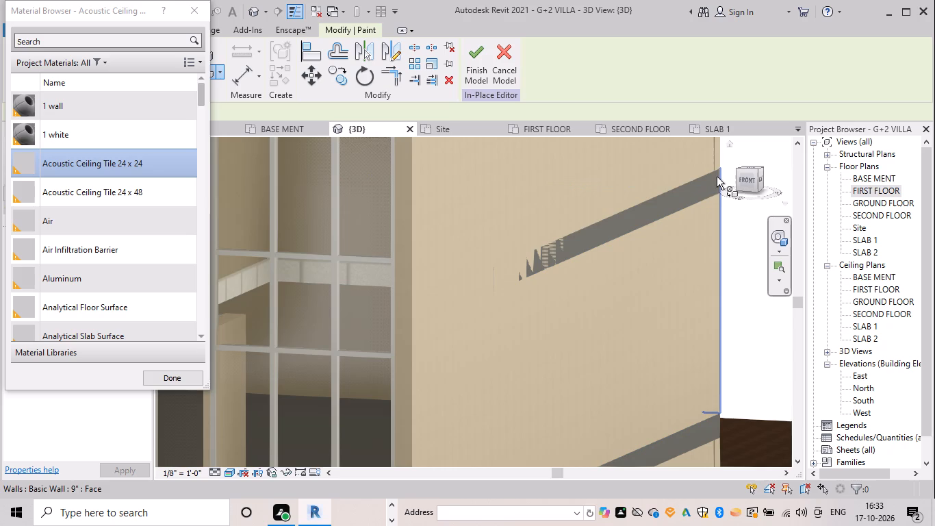
pyautogui.scroll(-3, 653, 271)
pyautogui.moveTo(643, 269); pyautogui.dragTo(576, 173, button='middle')
pyautogui.scroll(2, 435, 355)
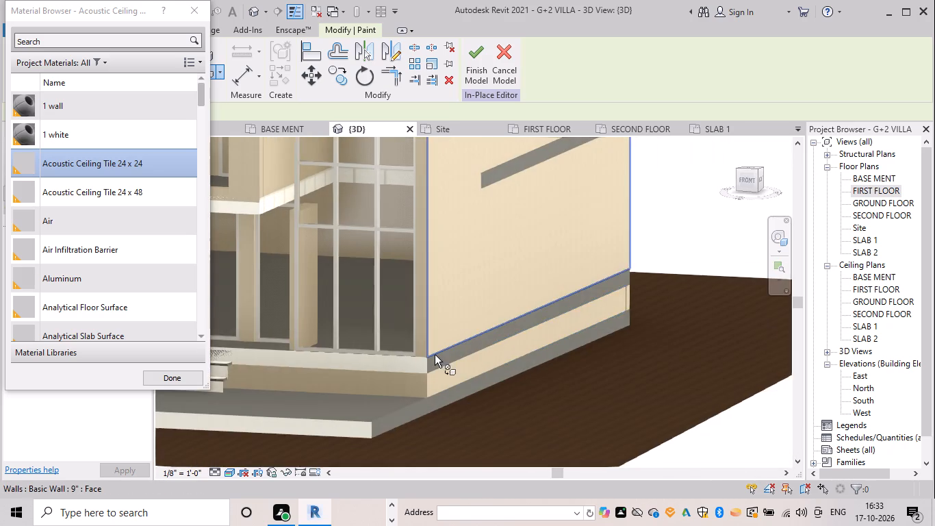
pyautogui.scroll(3, 435, 355)
pyautogui.click(434, 362)
# Paint the two upper slab edges exposed across the right elevation wall with Acoustic Ceiling Tile 24 x 24.
pyautogui.scroll(-6, 465, 366)
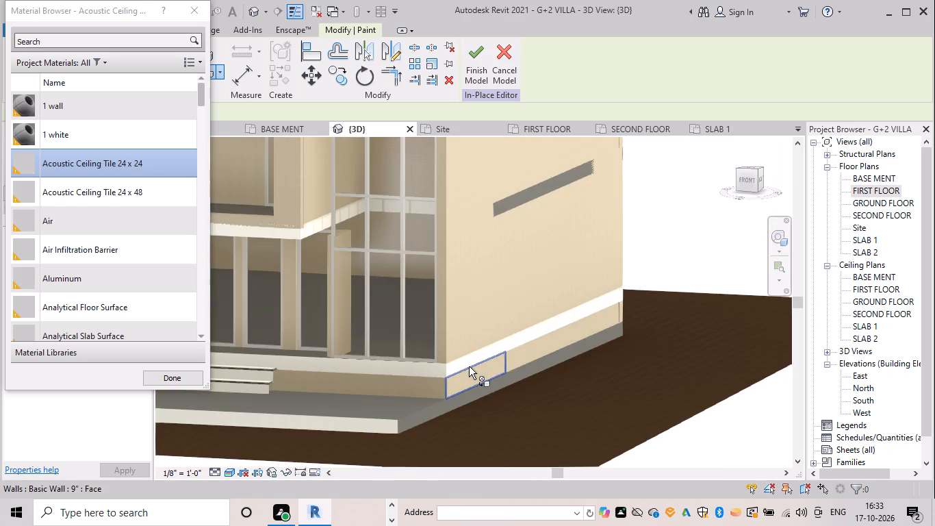
pyautogui.moveTo(518, 349); pyautogui.dragTo(439, 382, button='middle')
pyautogui.keyDown('shift'); pyautogui.moveTo(483, 355); pyautogui.dragTo(401, 353, button='middle'); pyautogui.keyUp('shift')
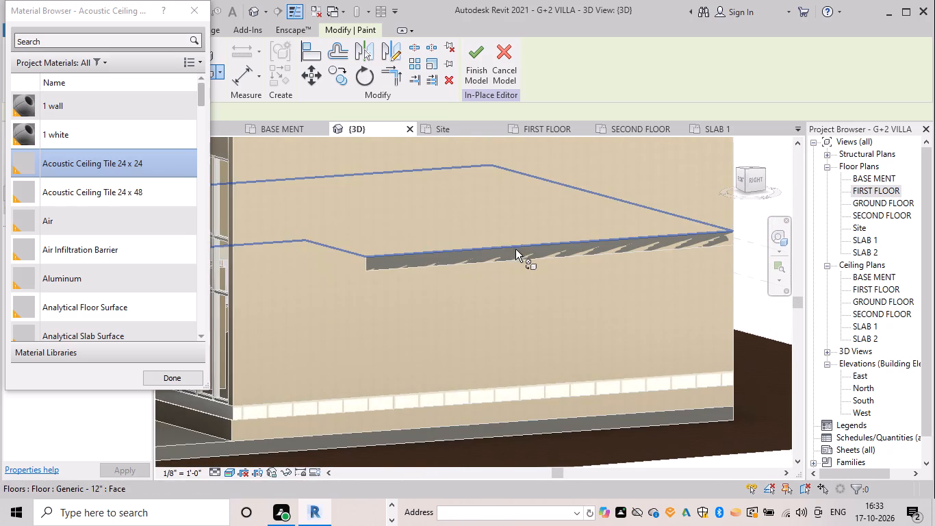
pyautogui.click(370, 261)
pyautogui.scroll(-5, 385, 281)
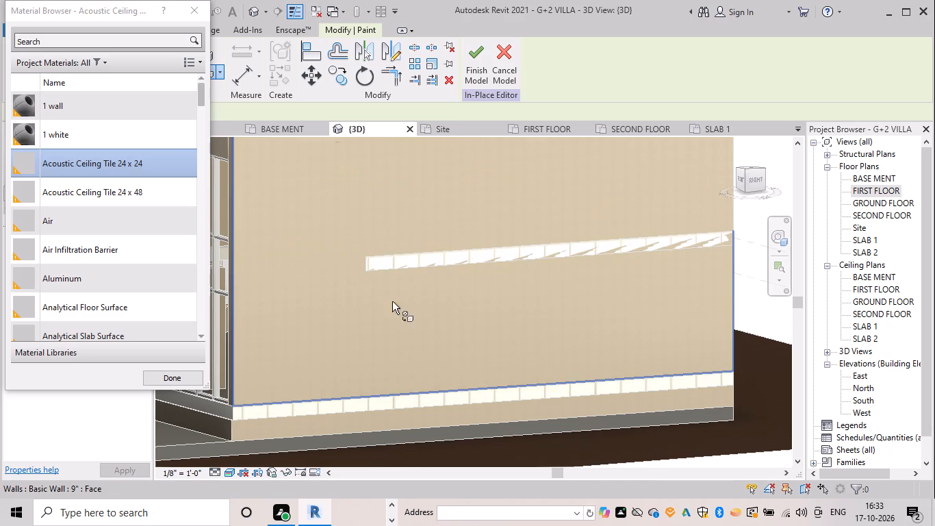
pyautogui.scroll(-5, 365, 326)
pyautogui.scroll(4, 431, 253)
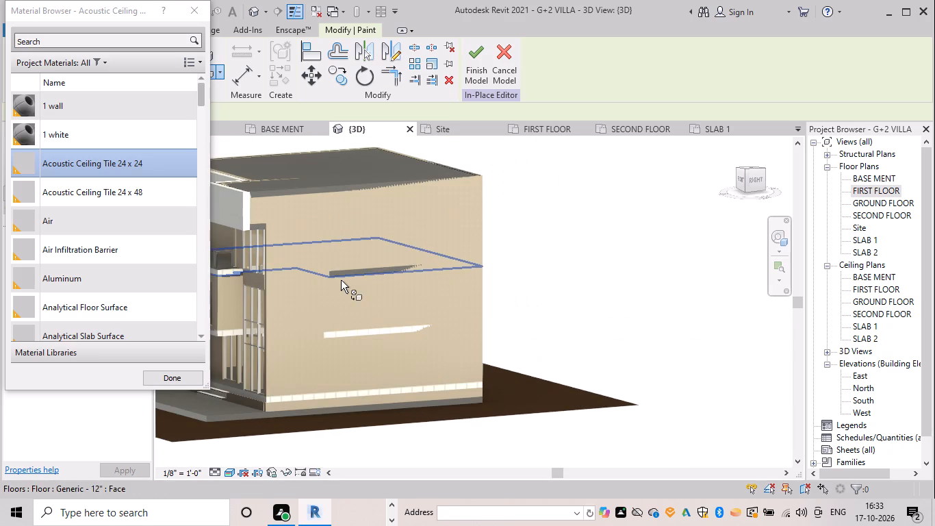
pyautogui.click(334, 275)
# Dismiss the Autodesk Genuine notification card covering the model view.
pyautogui.scroll(-5, 341, 284)
pyautogui.keyDown('shift'); pyautogui.moveTo(329, 303); pyautogui.dragTo(347, 303, button='middle'); pyautogui.keyUp('shift')
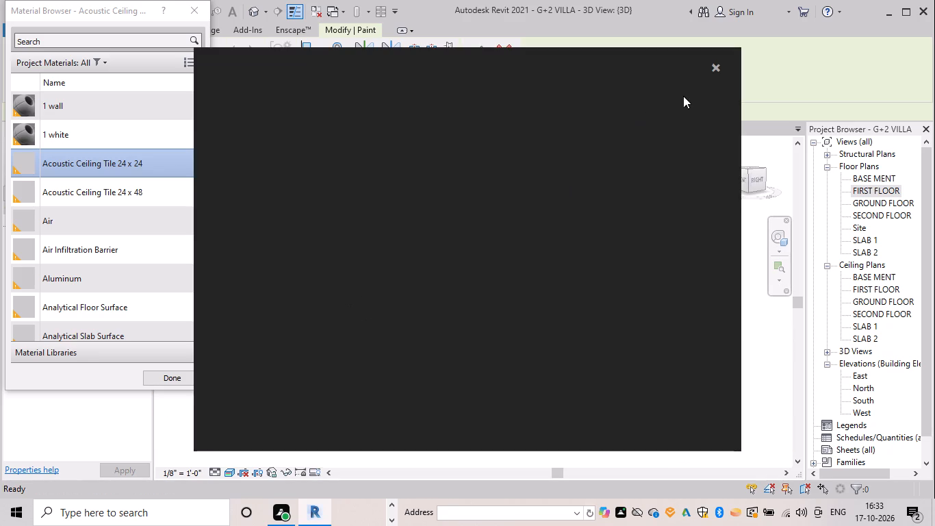
pyautogui.click(713, 66)
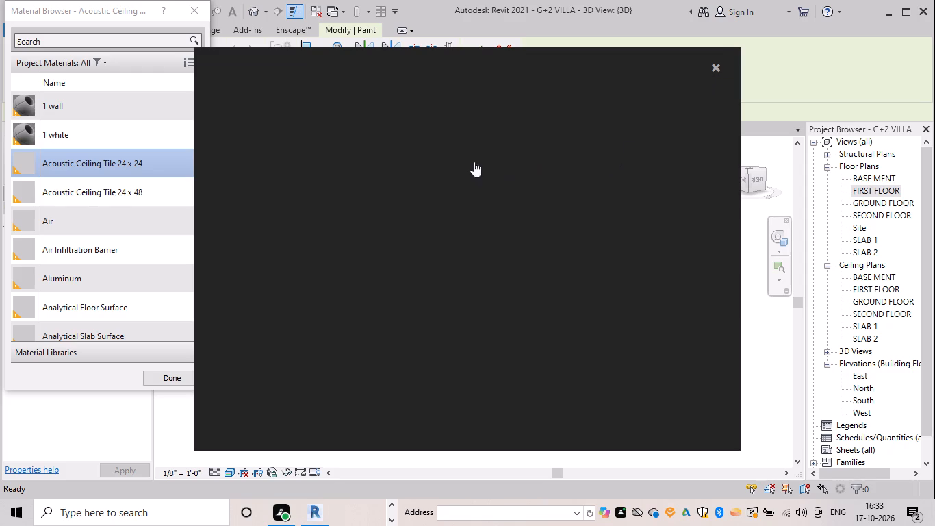
# Paint the slab edge below the right elevation's roof parapet with Acoustic Ceiling Tile 24 x 24.
pyautogui.scroll(11, 333, 256)
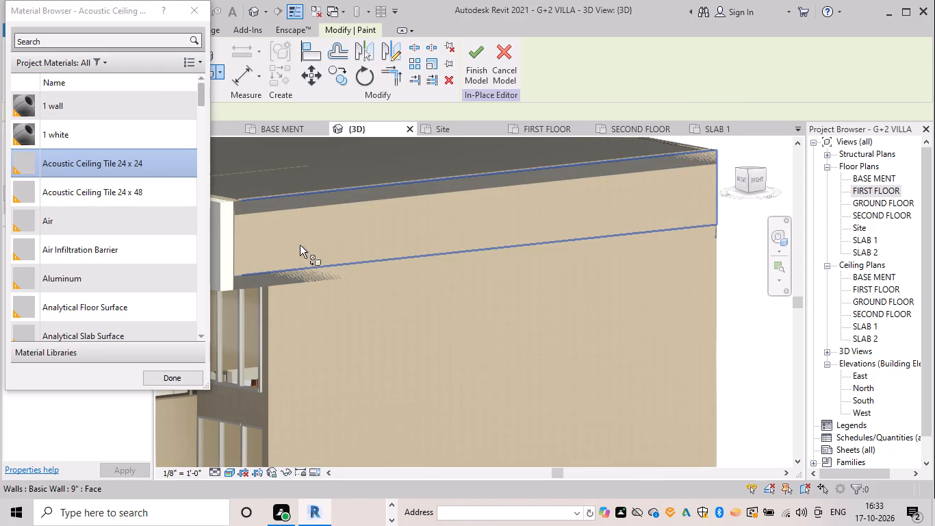
pyautogui.click(238, 284)
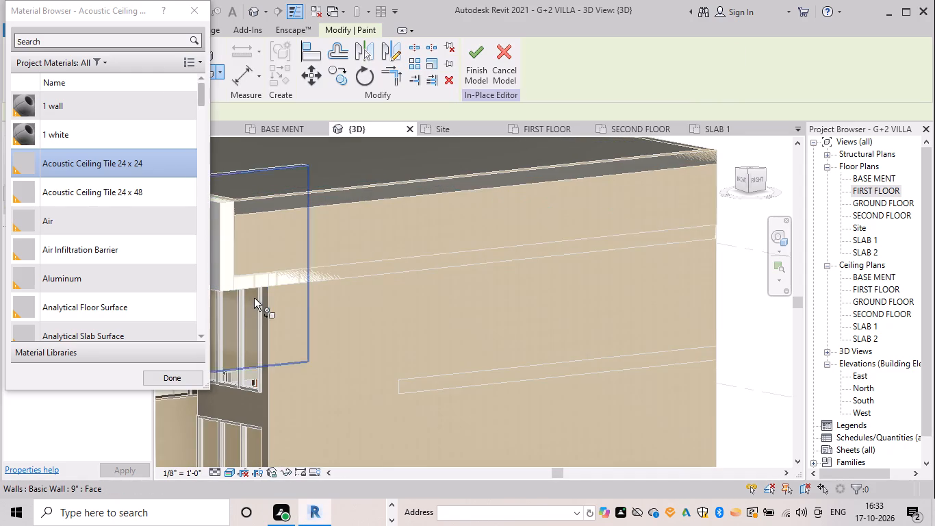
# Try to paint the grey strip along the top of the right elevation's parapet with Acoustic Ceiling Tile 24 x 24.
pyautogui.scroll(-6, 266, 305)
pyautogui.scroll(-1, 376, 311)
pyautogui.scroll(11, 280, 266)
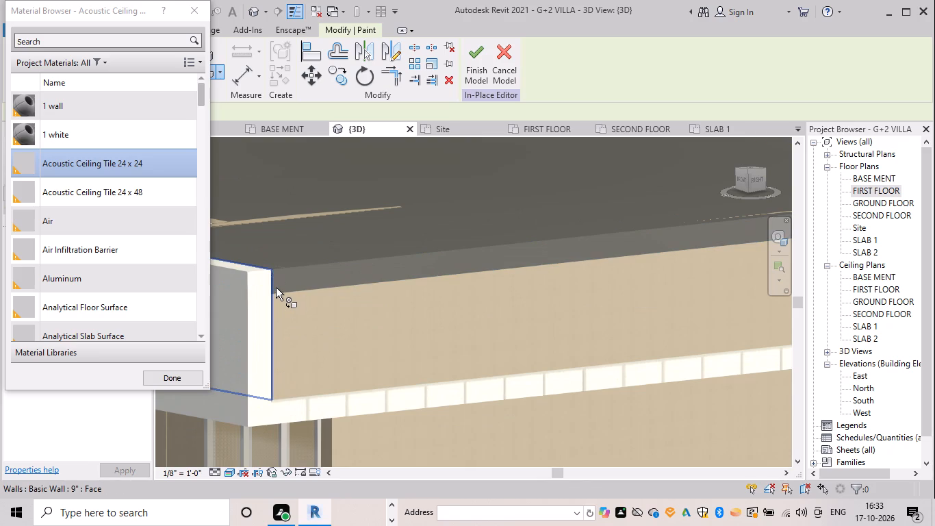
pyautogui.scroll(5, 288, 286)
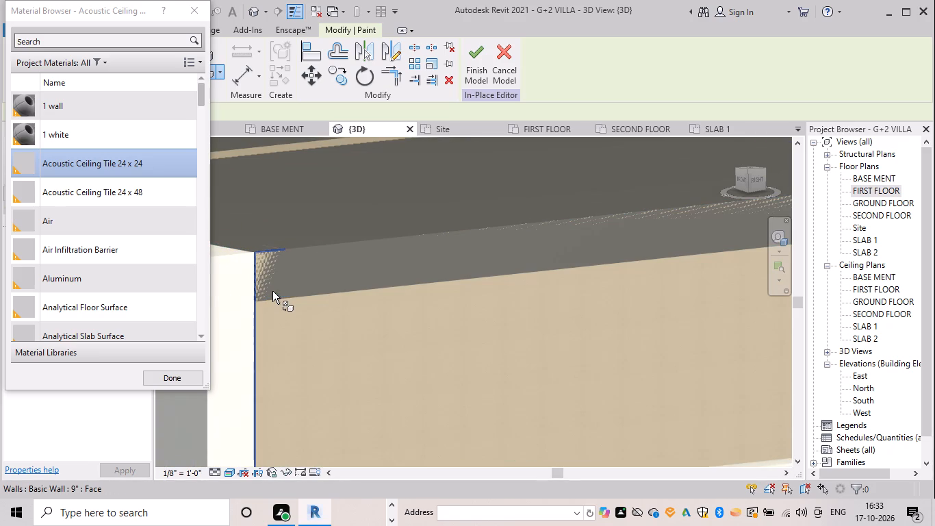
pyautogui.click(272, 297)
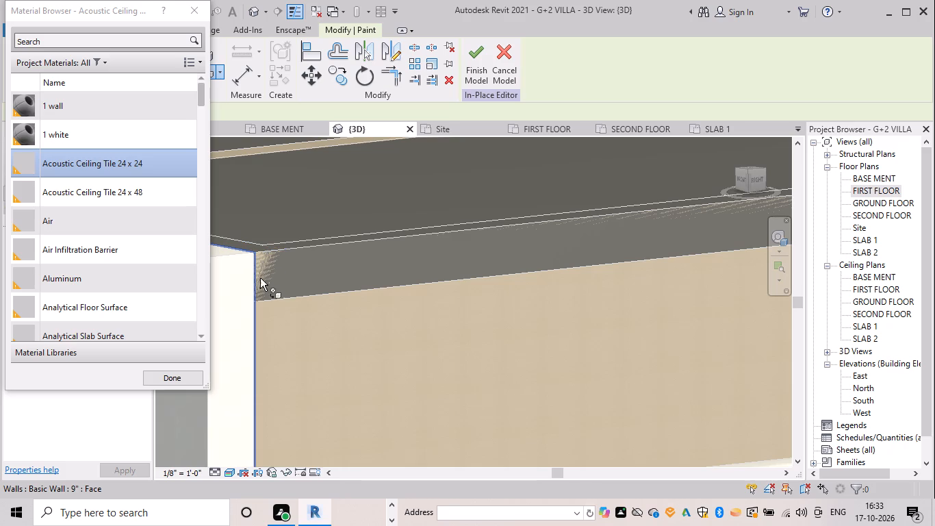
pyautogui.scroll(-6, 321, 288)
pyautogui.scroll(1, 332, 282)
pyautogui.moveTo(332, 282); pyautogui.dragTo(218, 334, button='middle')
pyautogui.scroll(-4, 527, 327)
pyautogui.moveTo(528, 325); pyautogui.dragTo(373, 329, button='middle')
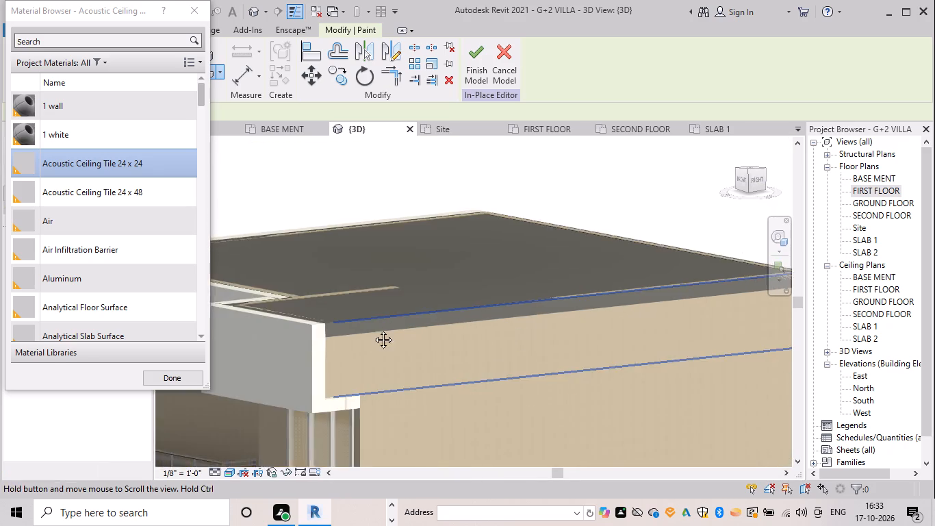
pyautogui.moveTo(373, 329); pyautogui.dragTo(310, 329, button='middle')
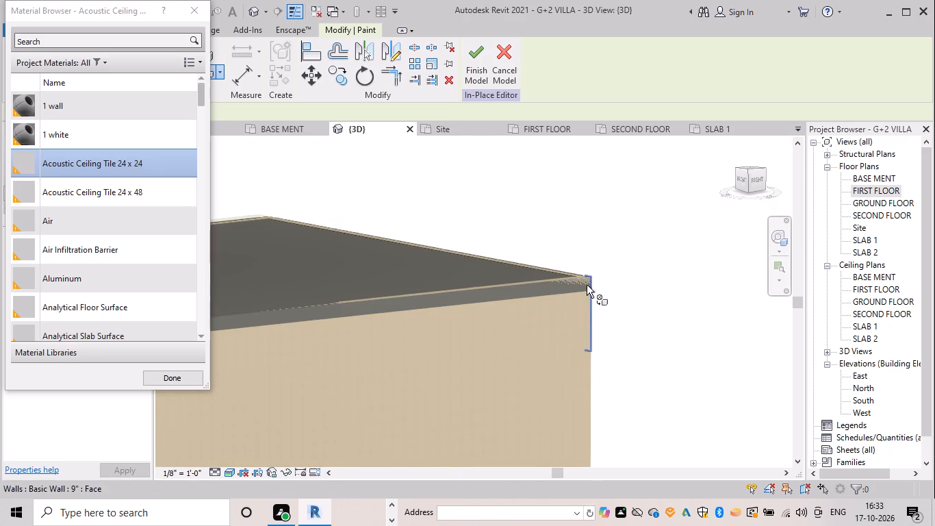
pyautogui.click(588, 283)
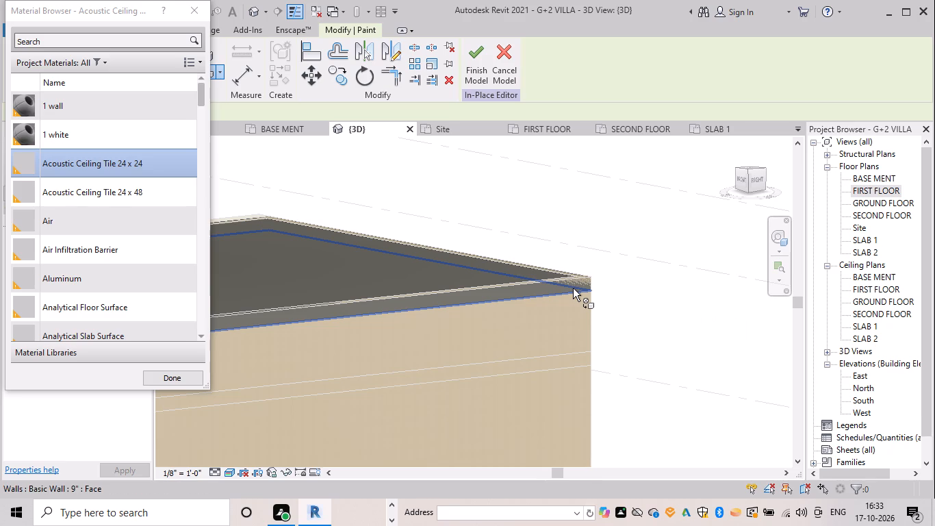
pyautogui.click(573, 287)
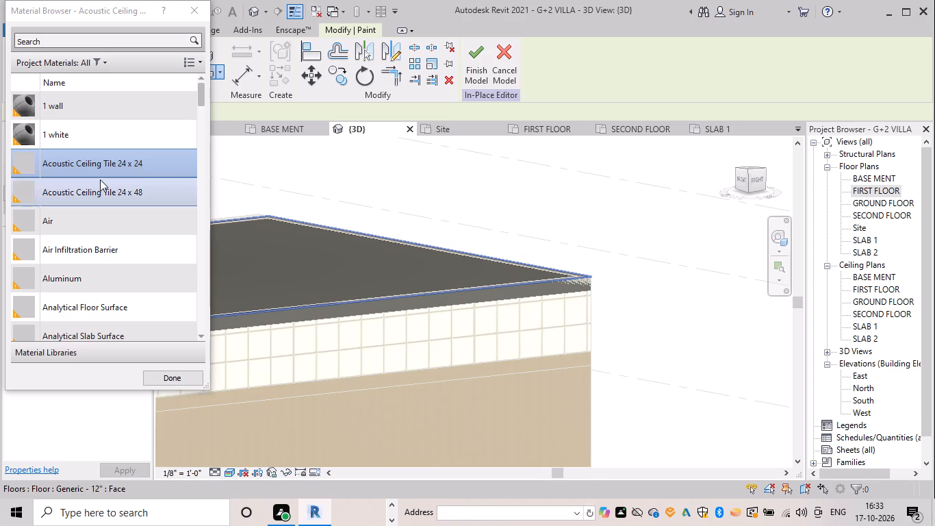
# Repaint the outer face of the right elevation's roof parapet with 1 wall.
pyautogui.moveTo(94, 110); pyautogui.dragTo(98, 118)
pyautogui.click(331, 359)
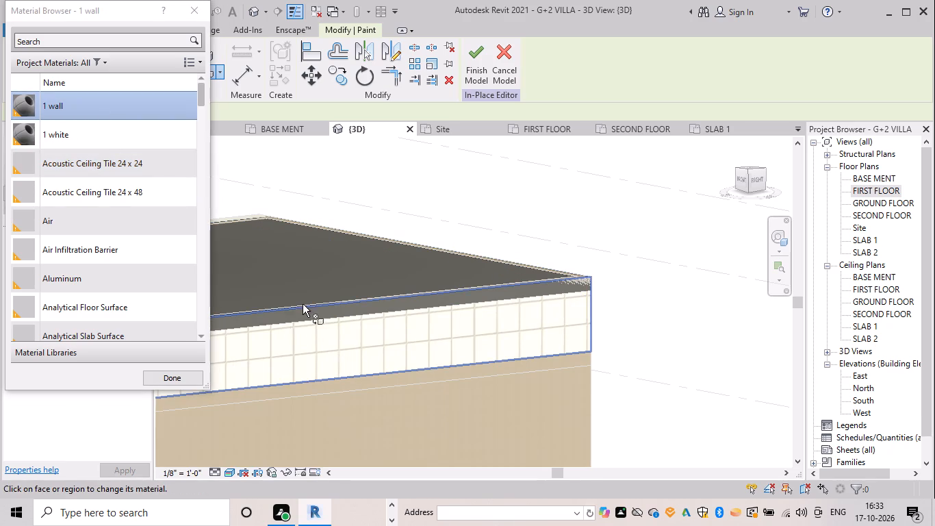
# Paint the outer face of the right elevation's roof parapet with Acoustic Ceiling Tile 24 x 24.
pyautogui.click(140, 131)
pyautogui.moveTo(140, 131); pyautogui.dragTo(151, 162)
pyautogui.click(403, 354)
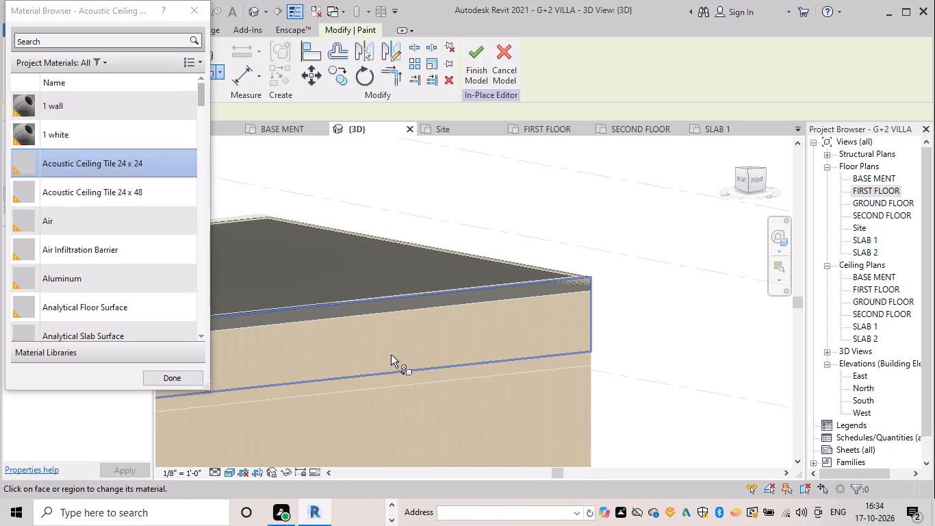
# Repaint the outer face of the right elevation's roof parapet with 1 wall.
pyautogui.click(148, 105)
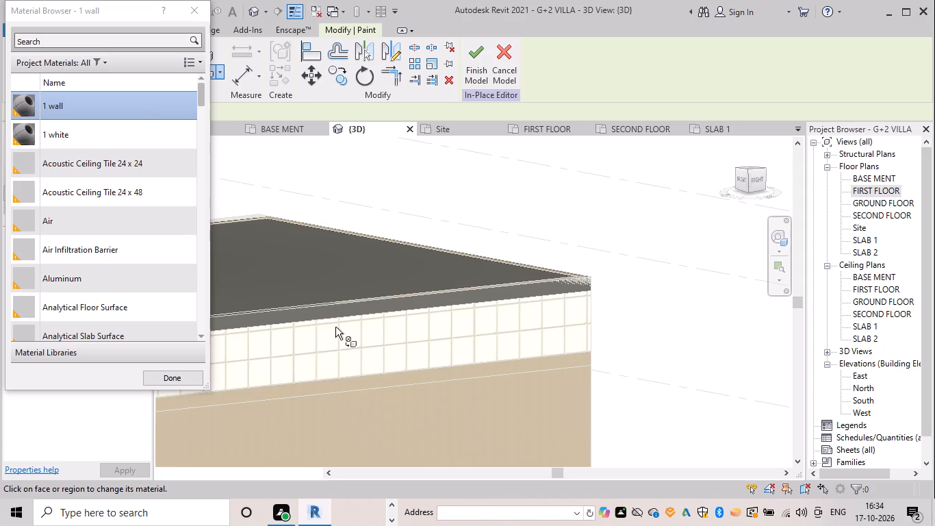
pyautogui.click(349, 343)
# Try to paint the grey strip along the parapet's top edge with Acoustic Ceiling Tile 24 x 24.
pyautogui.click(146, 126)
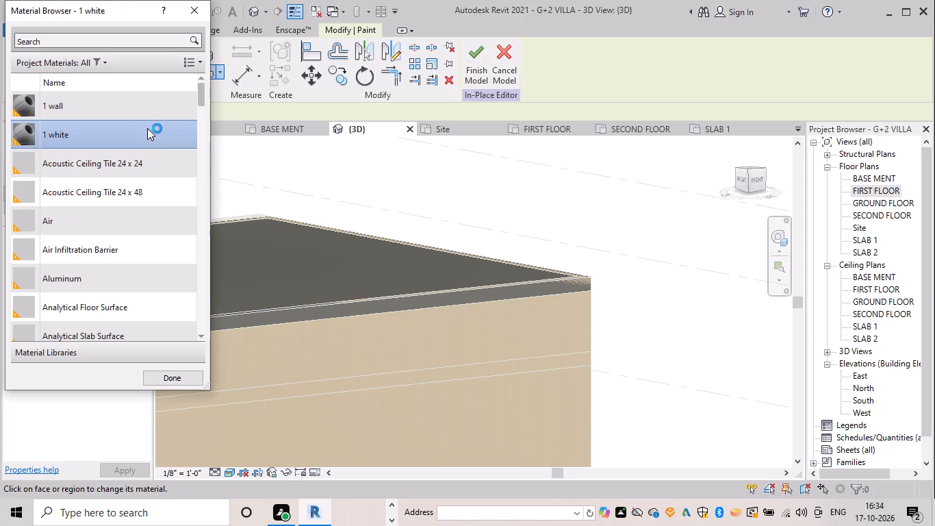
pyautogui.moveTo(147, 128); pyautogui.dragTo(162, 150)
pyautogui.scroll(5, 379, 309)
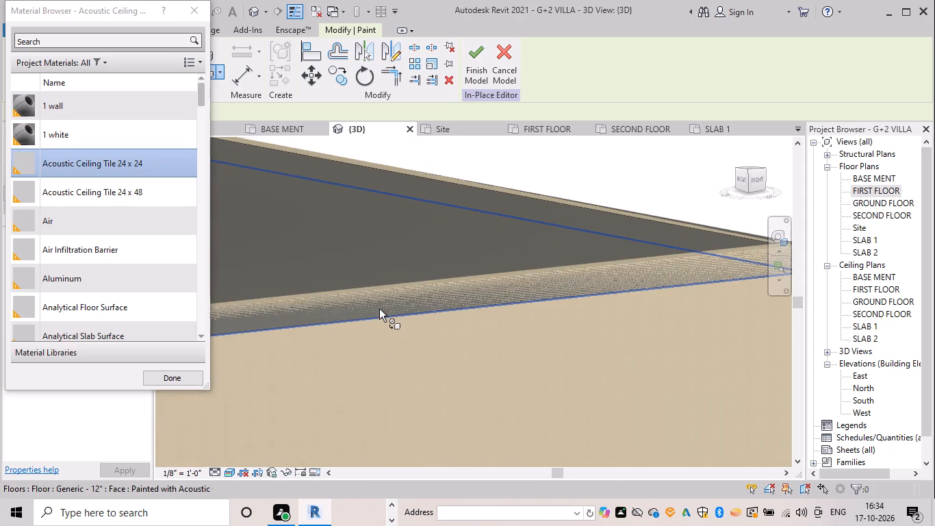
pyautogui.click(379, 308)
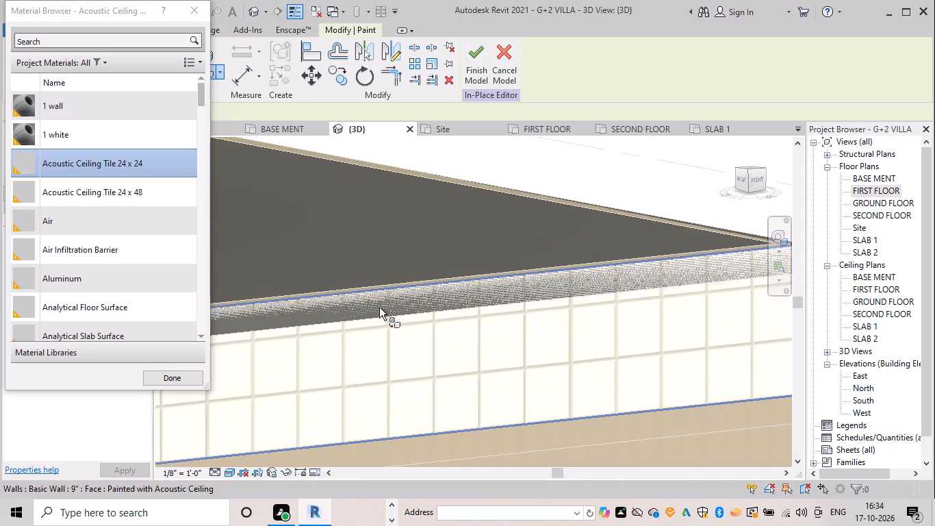
# Paint the outer face of the right elevation's roof parapet with 1 wall and end the painting.
pyautogui.moveTo(137, 110); pyautogui.dragTo(137, 116)
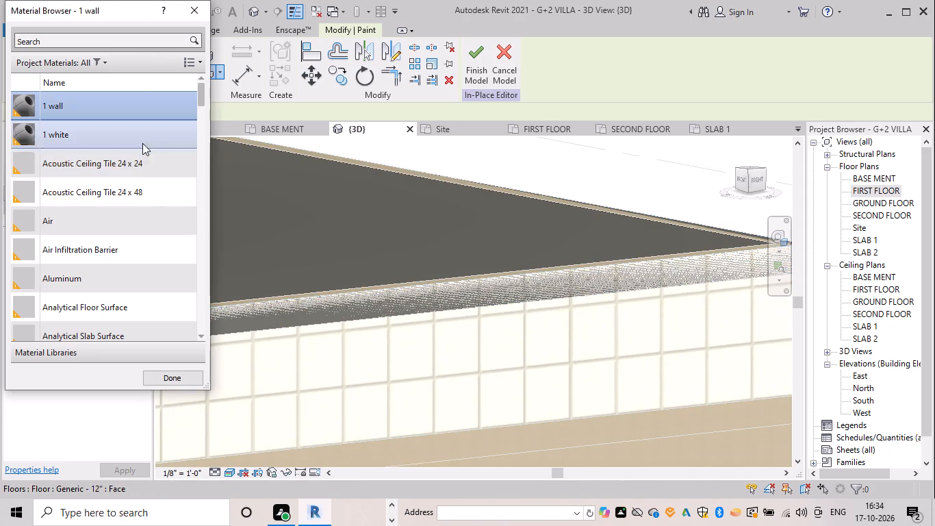
pyautogui.click(336, 394)
pyautogui.scroll(-13, 358, 379)
pyautogui.keyDown('shift'); pyautogui.moveTo(385, 388); pyautogui.dragTo(545, 377, button='middle'); pyautogui.keyUp('shift')
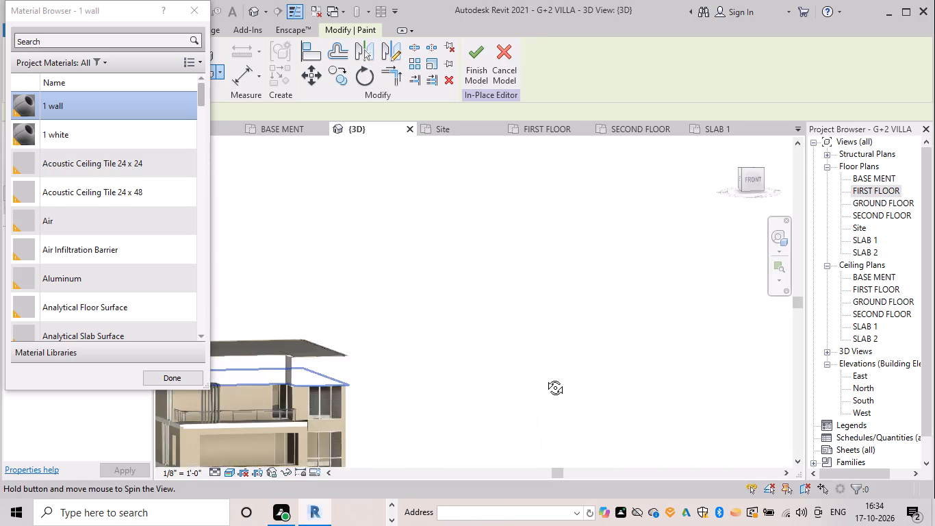
pyautogui.keyDown('shift'); pyautogui.moveTo(545, 377); pyautogui.dragTo(546, 377, button='middle'); pyautogui.keyUp('shift')
pyautogui.moveTo(326, 382); pyautogui.dragTo(478, 362, button='middle')
pyautogui.moveTo(410, 381); pyautogui.dragTo(500, 305, button='middle')
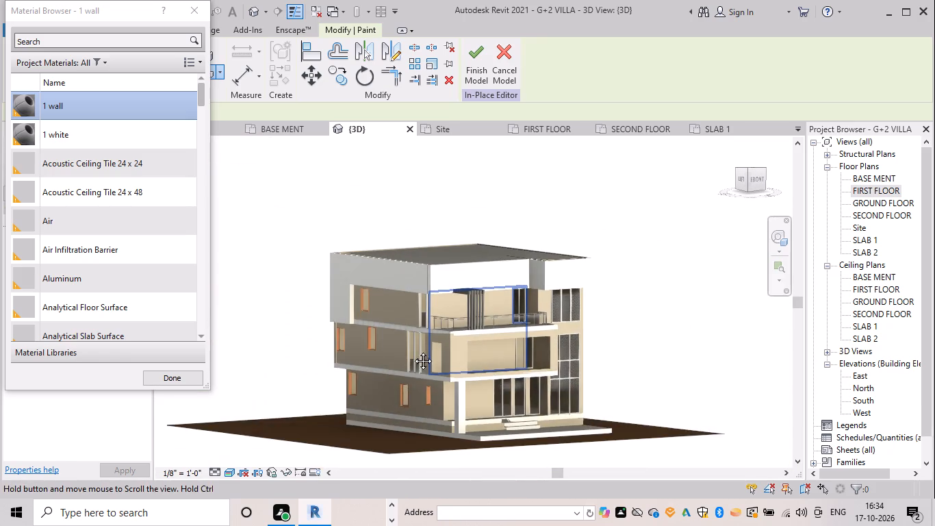
pyautogui.click(166, 371)
# Finish the in-place wall model that is being edited.
pyautogui.scroll(4, 504, 298)
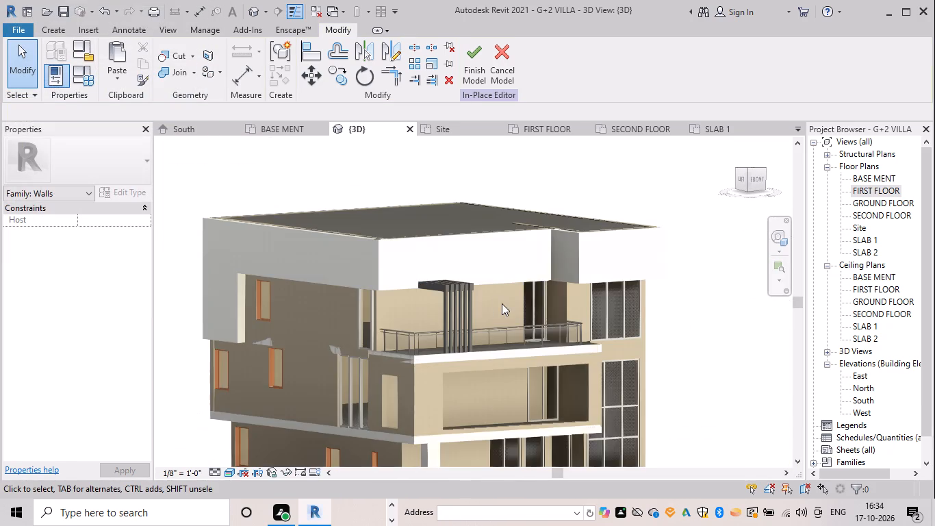
pyautogui.scroll(5, 424, 283)
pyautogui.press('Escape')
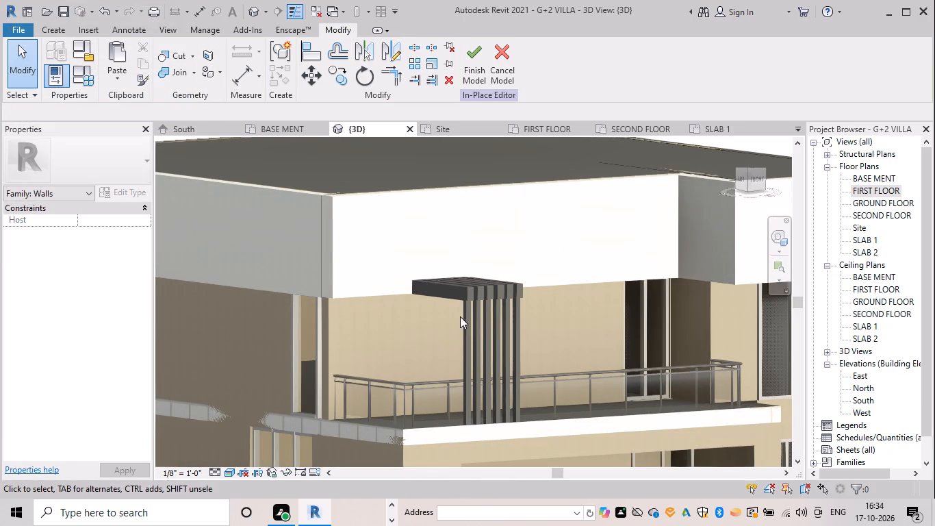
pyautogui.click(467, 290)
pyautogui.press('Escape')
pyautogui.click(469, 67)
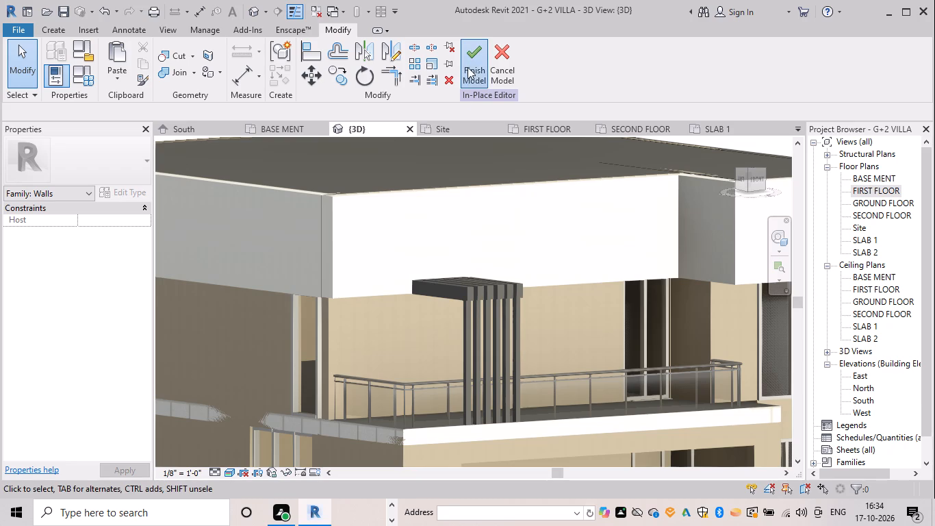
# Open the dark slatted pergola on the front upper balcony for in-place editing.
pyautogui.scroll(4, 471, 299)
pyautogui.click(464, 293)
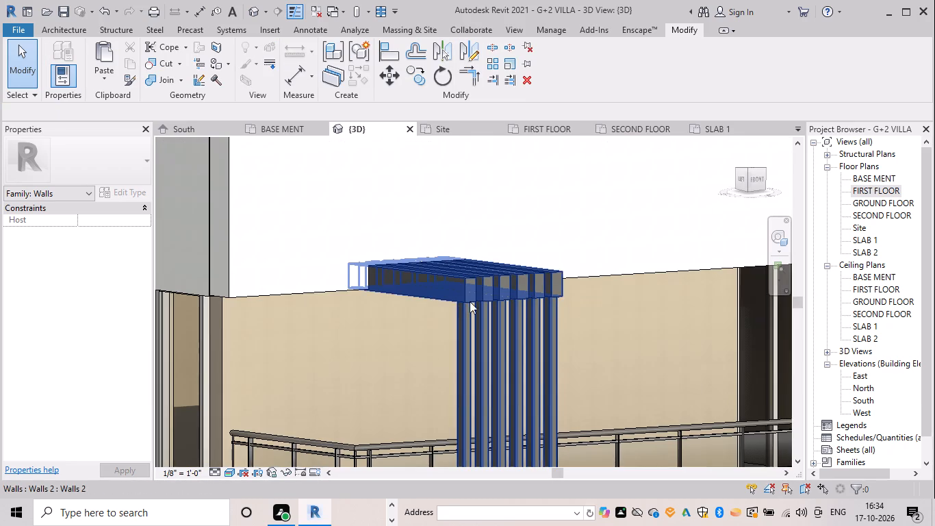
pyautogui.click(622, 318)
pyautogui.tripleClick(515, 349)
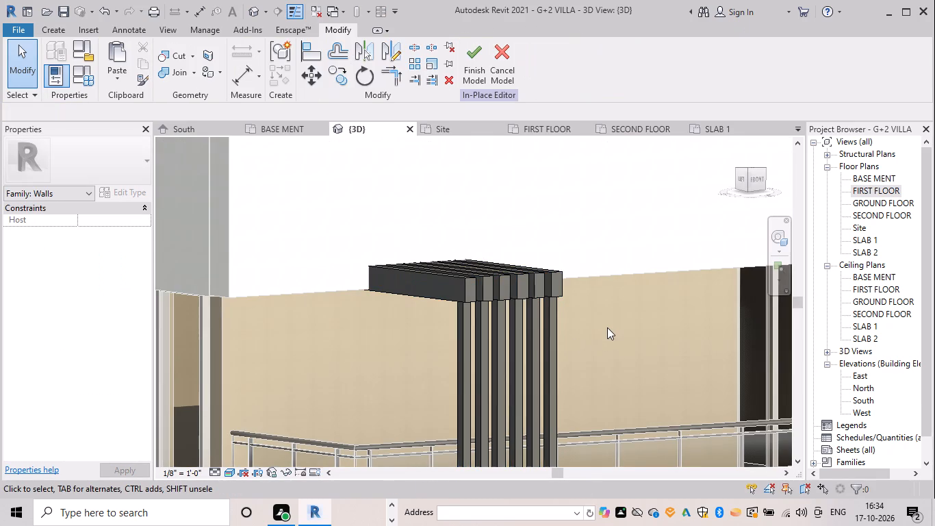
# Paint the outer side face and the front end faces of the pergola's top beams with 1 white.
pyautogui.click(203, 73)
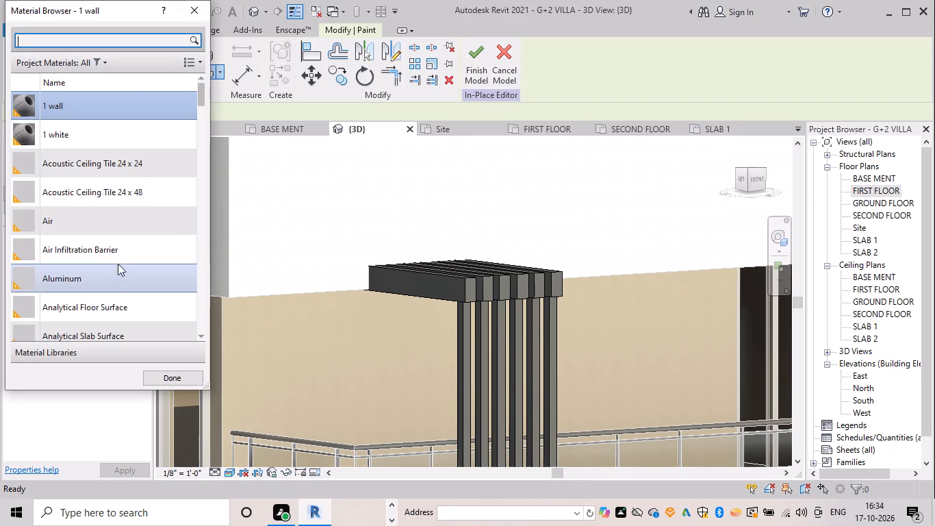
pyautogui.scroll(-1, 107, 185)
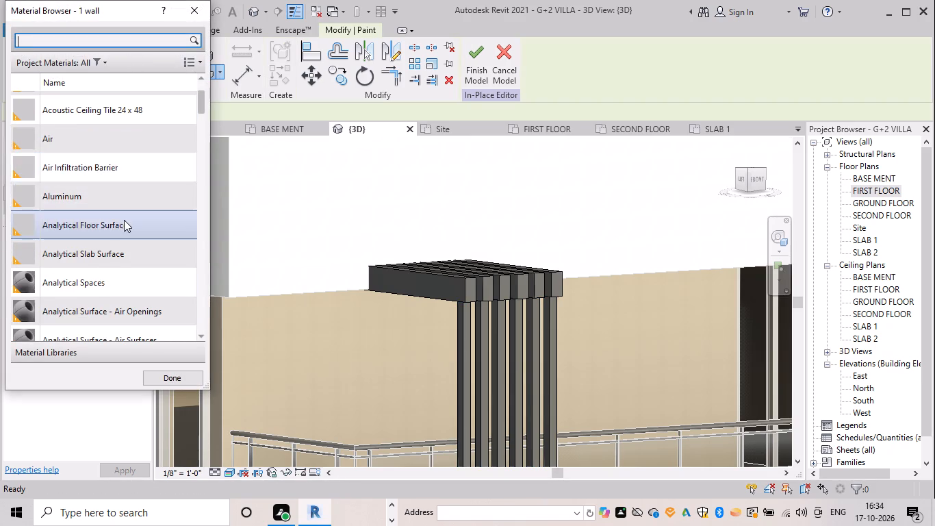
pyautogui.scroll(4, 124, 220)
pyautogui.click(151, 125)
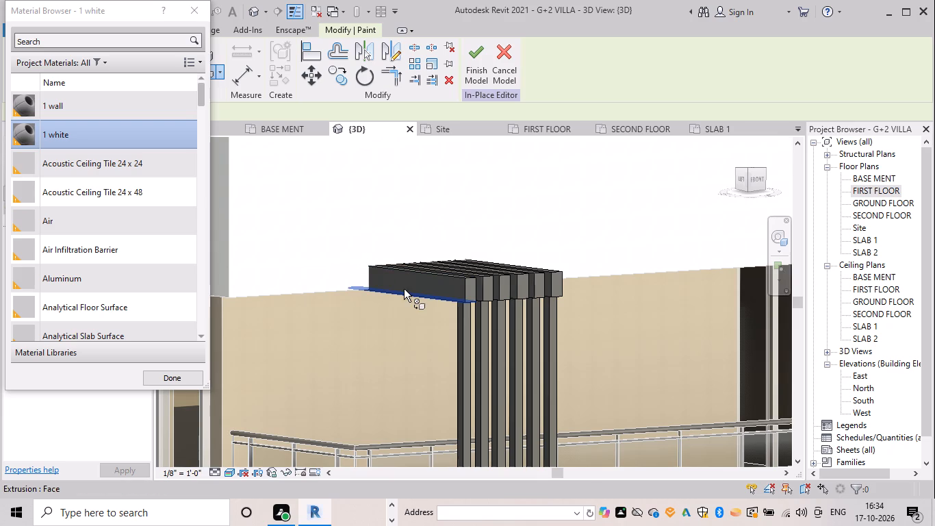
pyautogui.click(404, 289)
pyautogui.click(413, 289)
pyautogui.click(415, 284)
pyautogui.scroll(5, 490, 290)
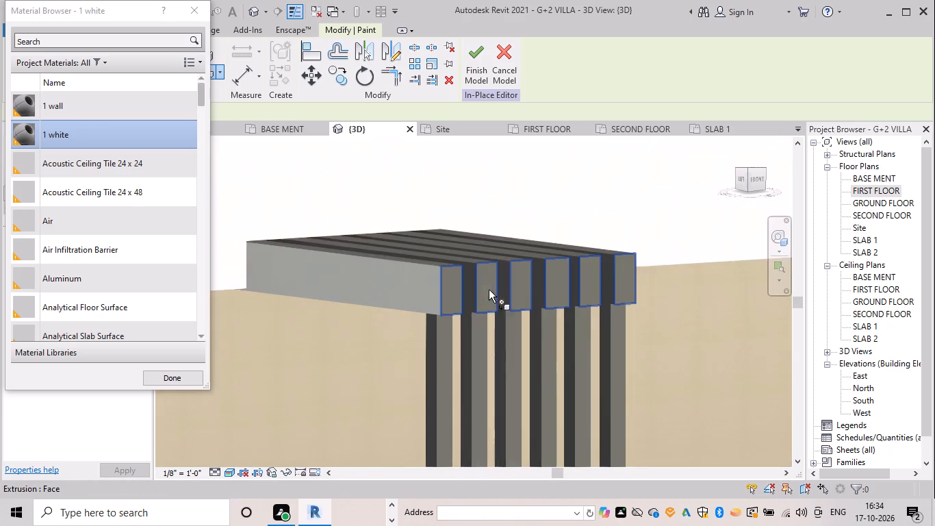
pyautogui.scroll(5, 467, 296)
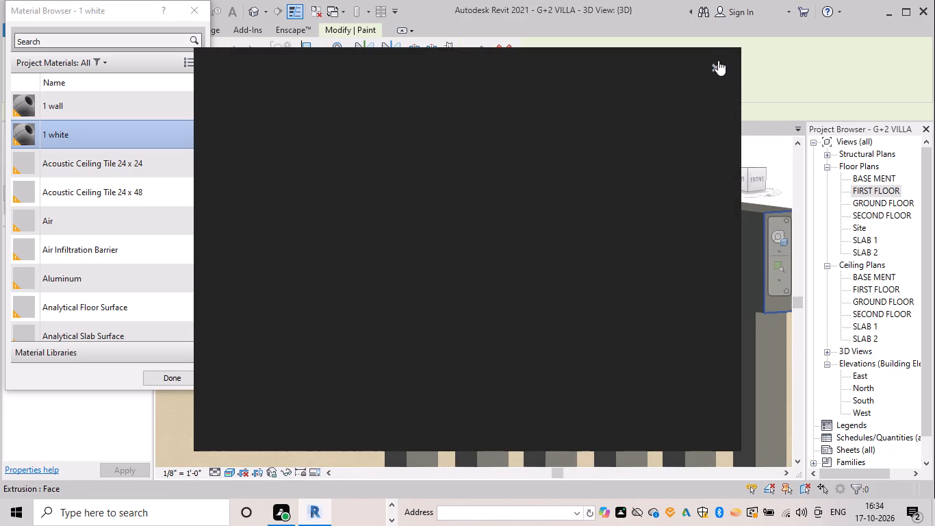
pyautogui.click(713, 57)
pyautogui.click(441, 301)
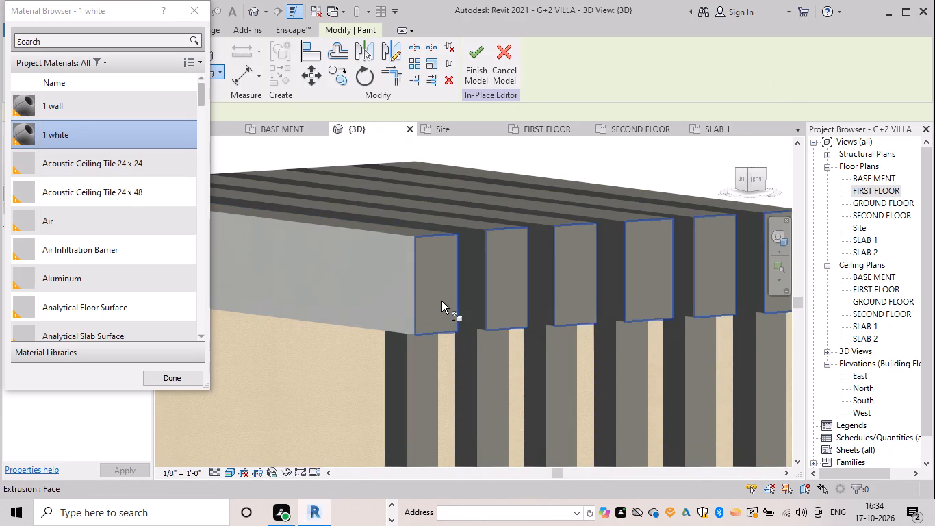
# Paint the front faces of all six pergola posts and the side faces of the first two with 1 white.
pyautogui.click(424, 375)
pyautogui.click(503, 386)
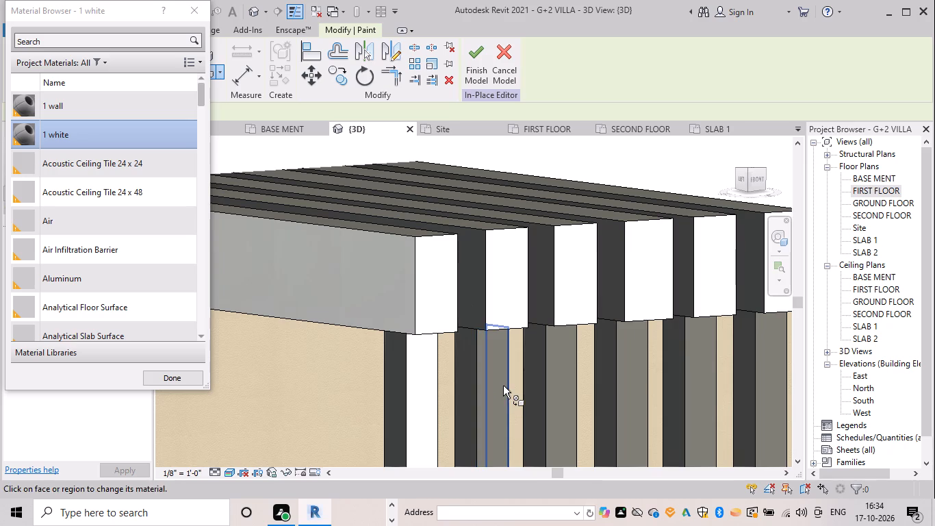
pyautogui.click(398, 387)
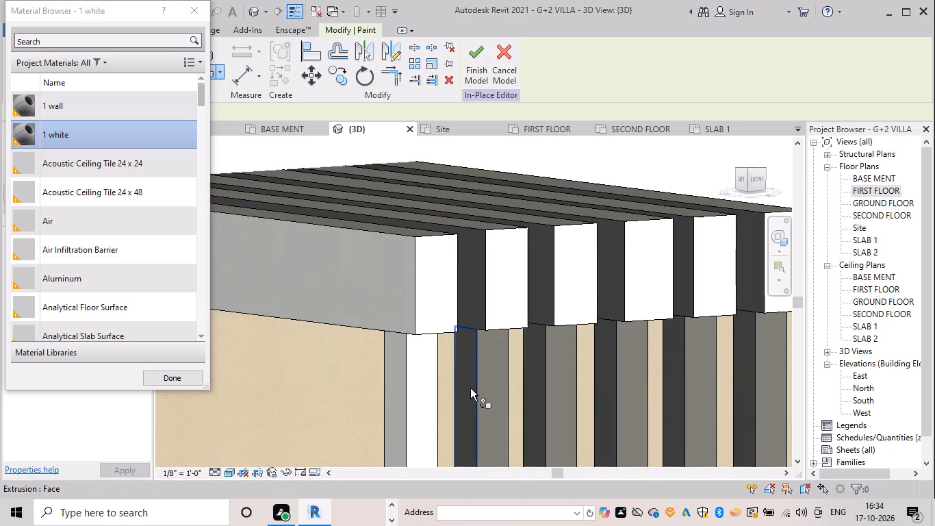
pyautogui.click(470, 388)
pyautogui.scroll(-2, 511, 381)
pyautogui.moveTo(508, 373); pyautogui.dragTo(407, 226, button='middle')
pyautogui.click(444, 362)
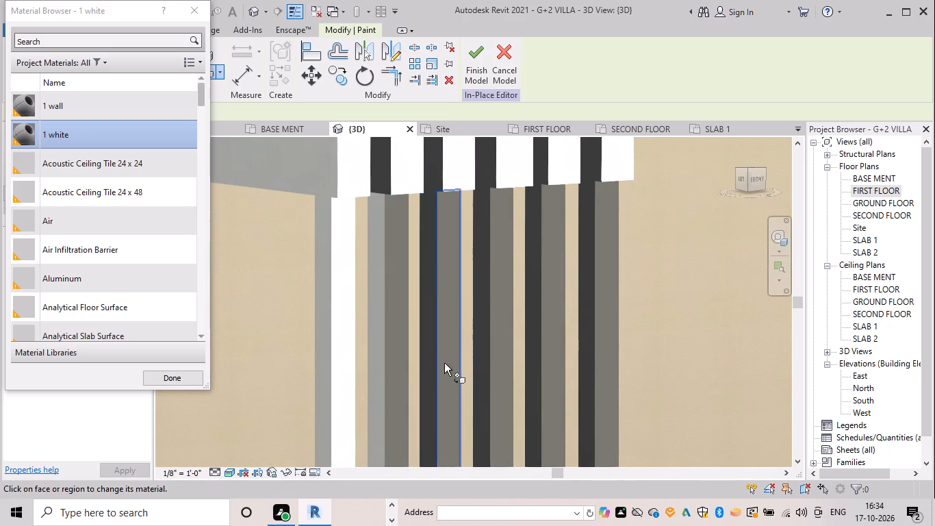
pyautogui.click(402, 365)
pyautogui.click(504, 362)
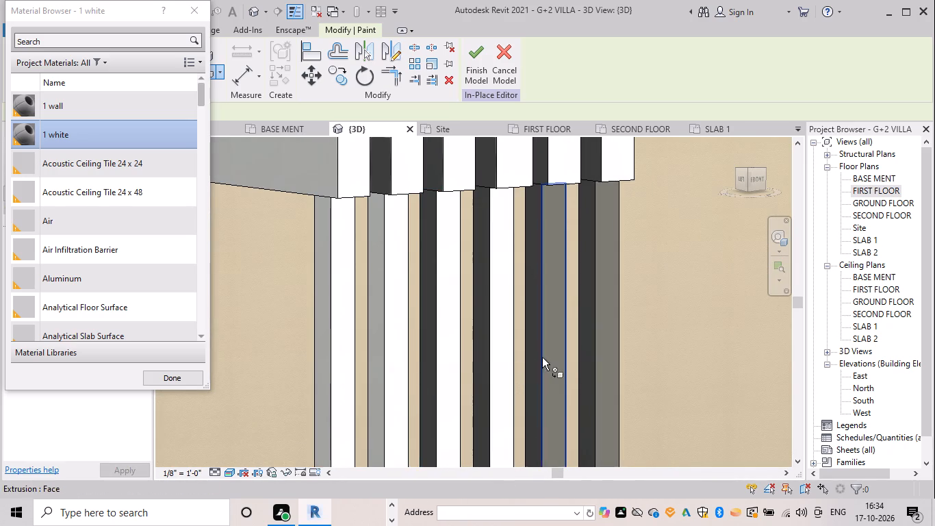
pyautogui.click(552, 357)
pyautogui.click(611, 347)
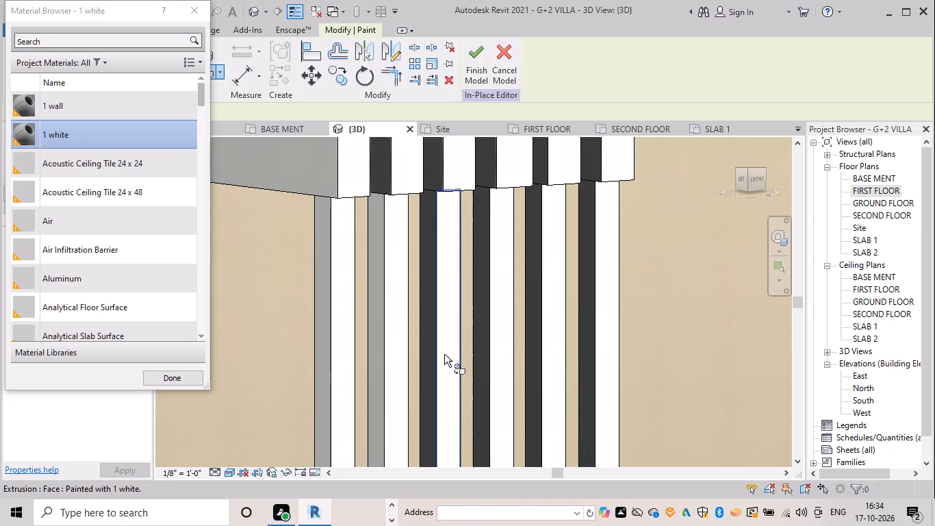
# Paint the side faces of the remaining four pergola posts with 1 white.
pyautogui.click(427, 355)
pyautogui.click(478, 358)
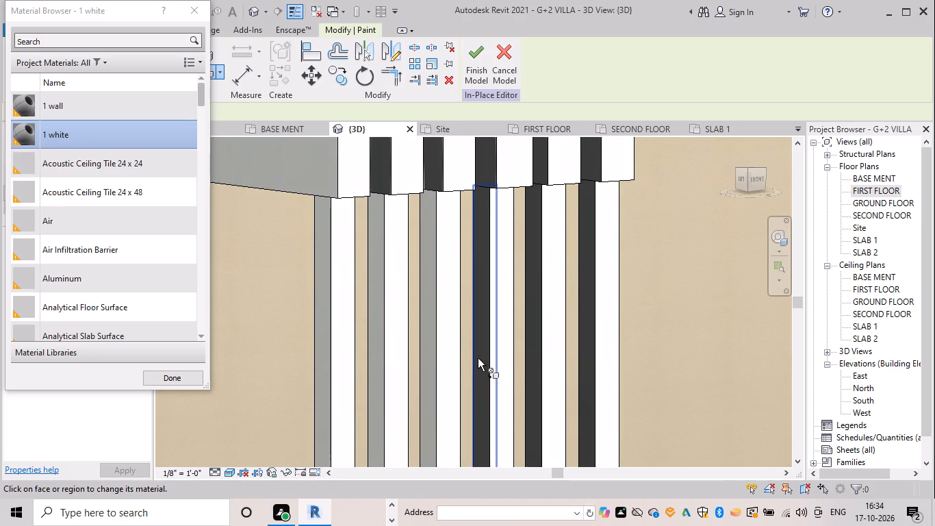
pyautogui.click(485, 359)
pyautogui.click(482, 359)
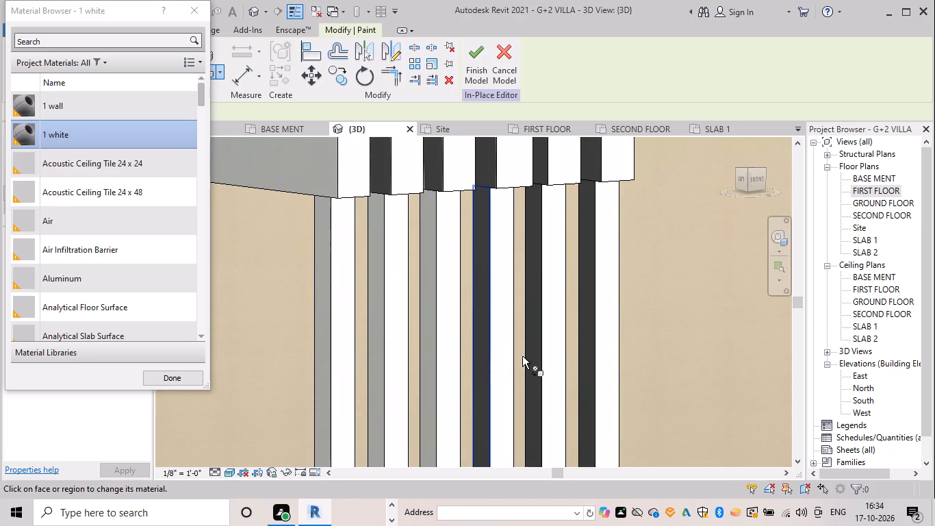
pyautogui.moveTo(533, 353); pyautogui.dragTo(543, 353)
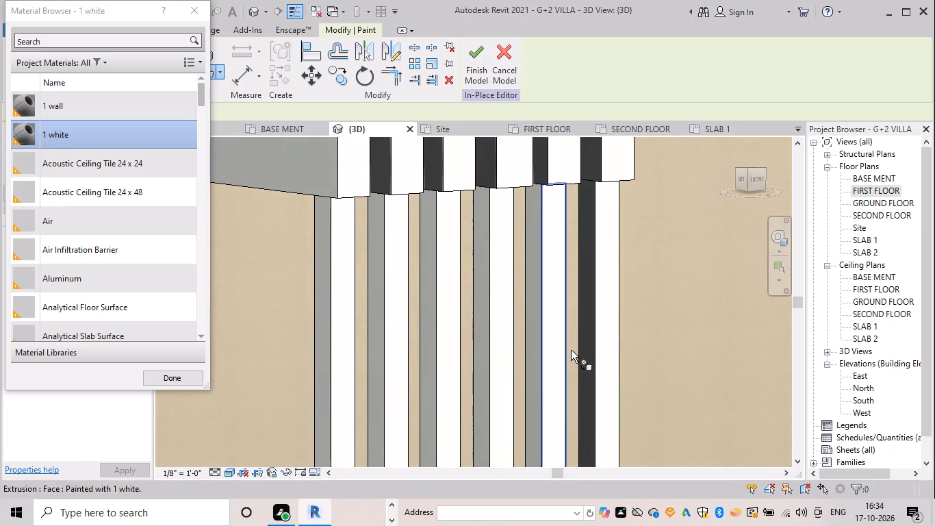
pyautogui.click(586, 347)
# Paint the top faces of the pergola's six beams with 1 white.
pyautogui.scroll(-6, 570, 347)
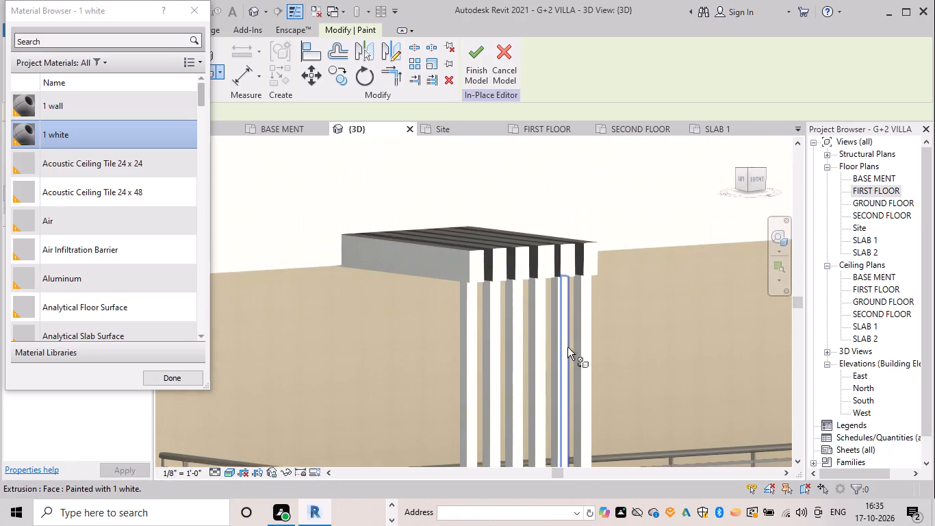
pyautogui.scroll(-3, 470, 294)
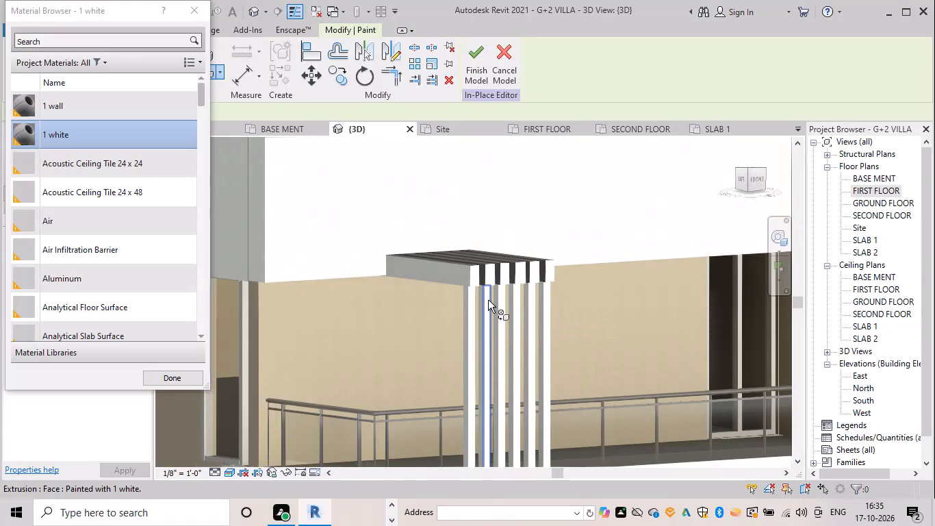
pyautogui.keyDown('shift'); pyautogui.moveTo(488, 300); pyautogui.dragTo(479, 331, button='middle'); pyautogui.keyUp('shift')
pyautogui.keyDown('shift'); pyautogui.moveTo(480, 284); pyautogui.dragTo(451, 333, button='middle'); pyautogui.keyUp('shift')
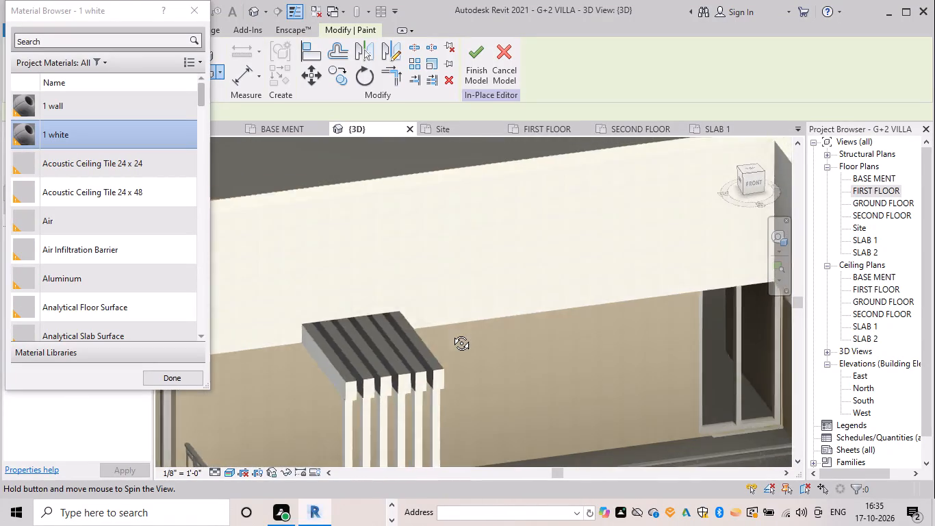
pyautogui.keyDown('shift'); pyautogui.moveTo(451, 333); pyautogui.dragTo(426, 361, button='middle'); pyautogui.keyUp('shift')
pyautogui.click(358, 356)
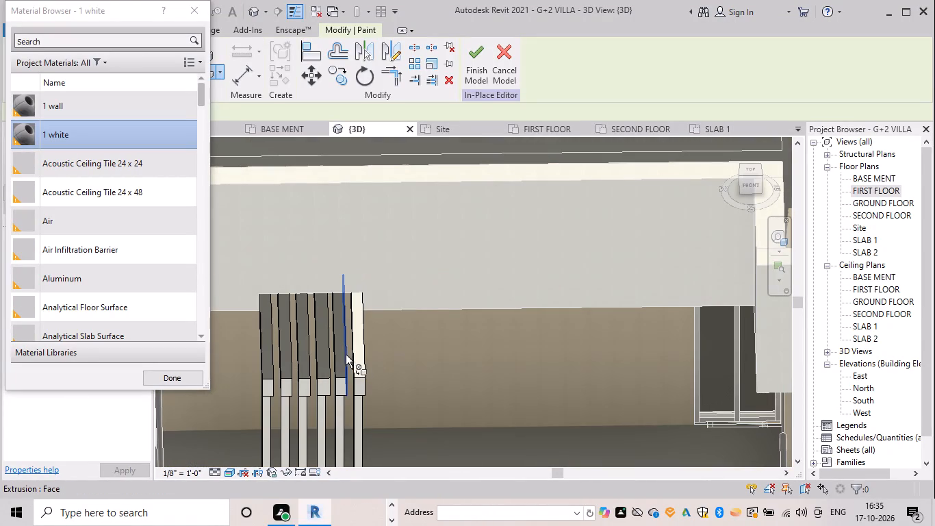
pyautogui.scroll(2, 340, 334)
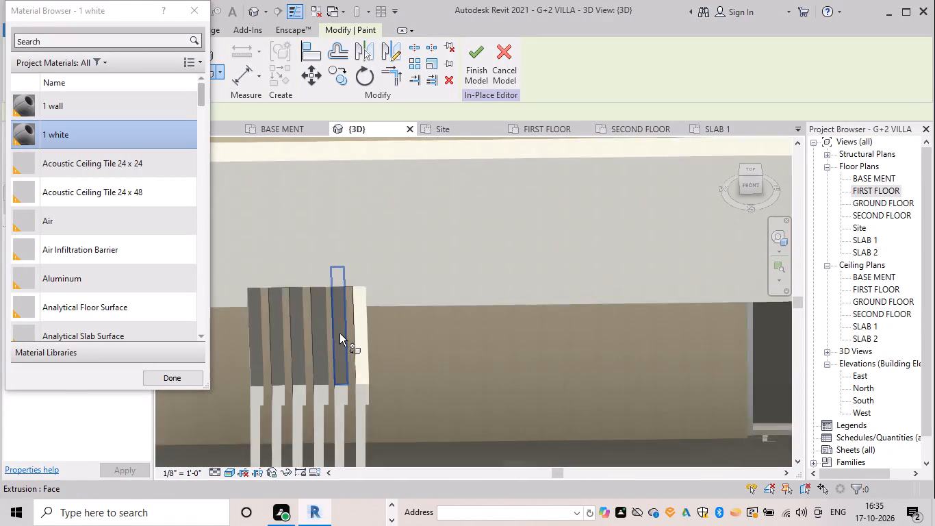
pyautogui.scroll(2, 340, 334)
pyautogui.click(340, 334)
pyautogui.click(309, 334)
pyautogui.click(276, 334)
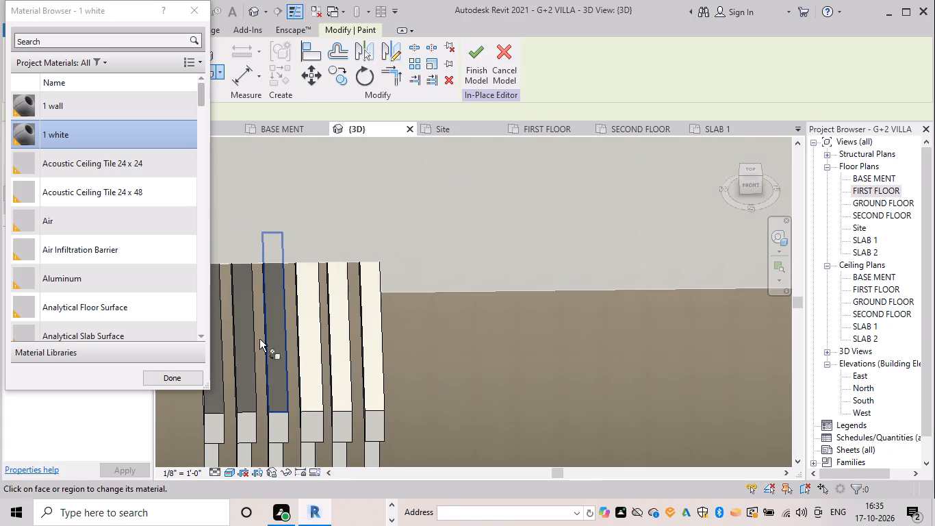
pyautogui.click(242, 341)
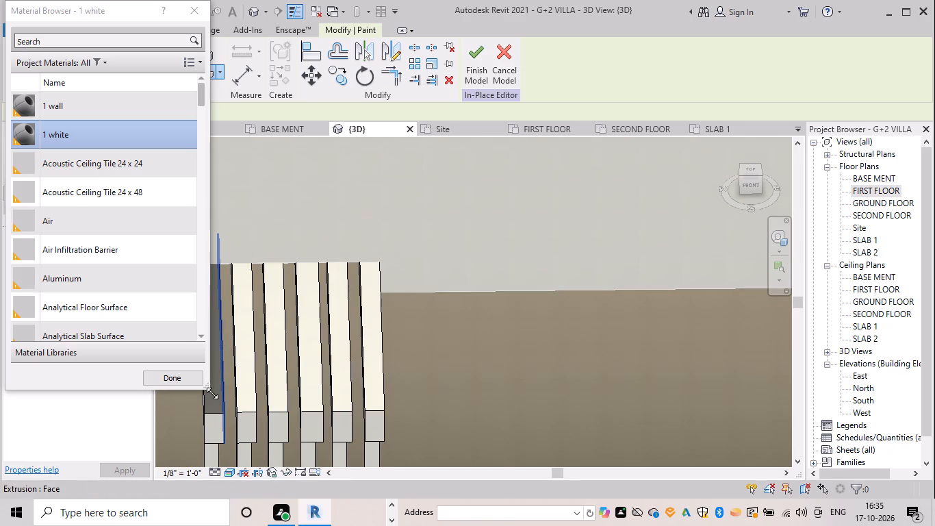
pyautogui.click(212, 407)
# Paint the dark outward-facing side faces of the pergola's second and third beams with 1 white.
pyautogui.scroll(-4, 290, 392)
pyautogui.moveTo(293, 388); pyautogui.dragTo(439, 343, button='middle')
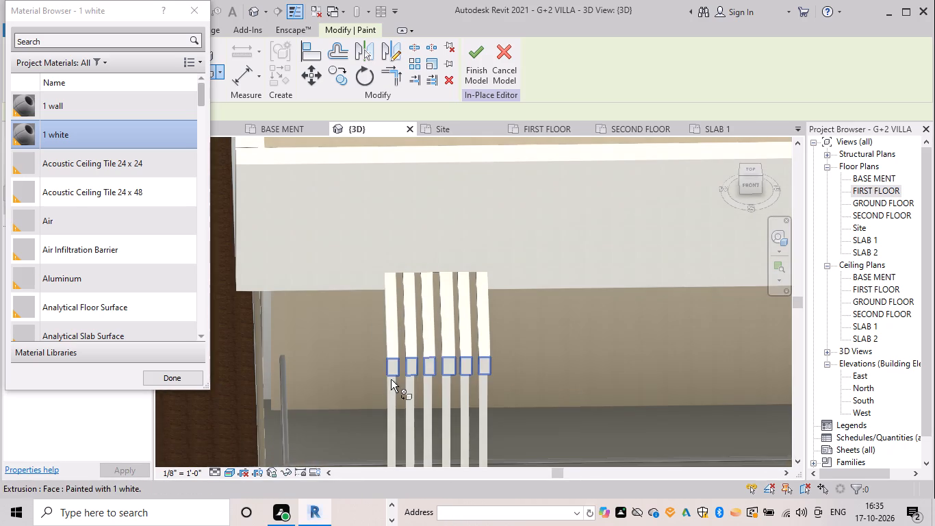
pyautogui.keyDown('shift'); pyautogui.moveTo(398, 391); pyautogui.dragTo(511, 357, button='middle'); pyautogui.keyUp('shift')
pyautogui.moveTo(545, 370); pyautogui.dragTo(329, 264, button='middle')
pyautogui.scroll(1, 330, 264)
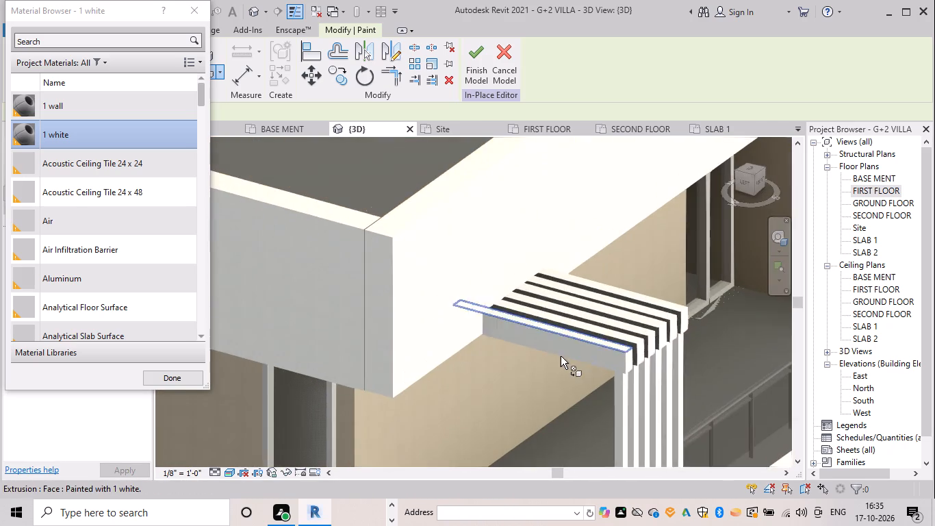
pyautogui.scroll(4, 561, 358)
pyautogui.scroll(2, 643, 336)
pyautogui.click(695, 335)
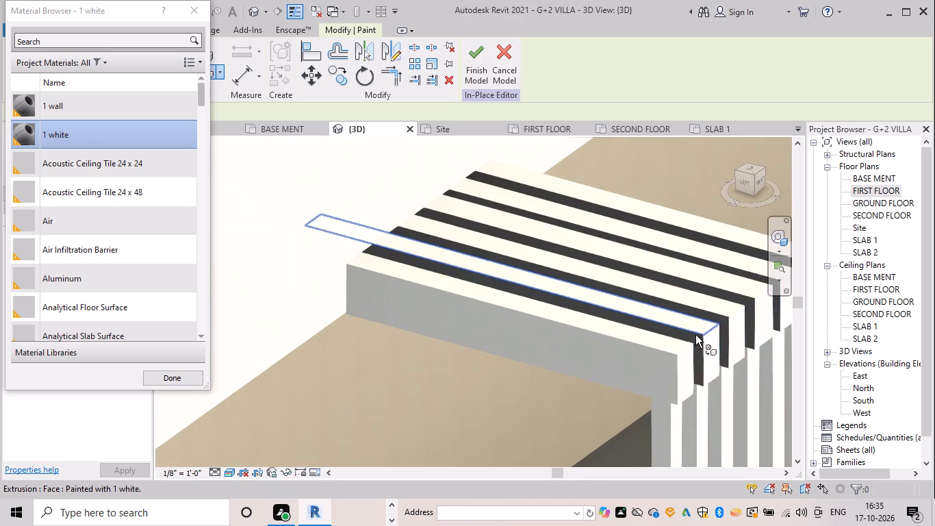
pyautogui.click(693, 338)
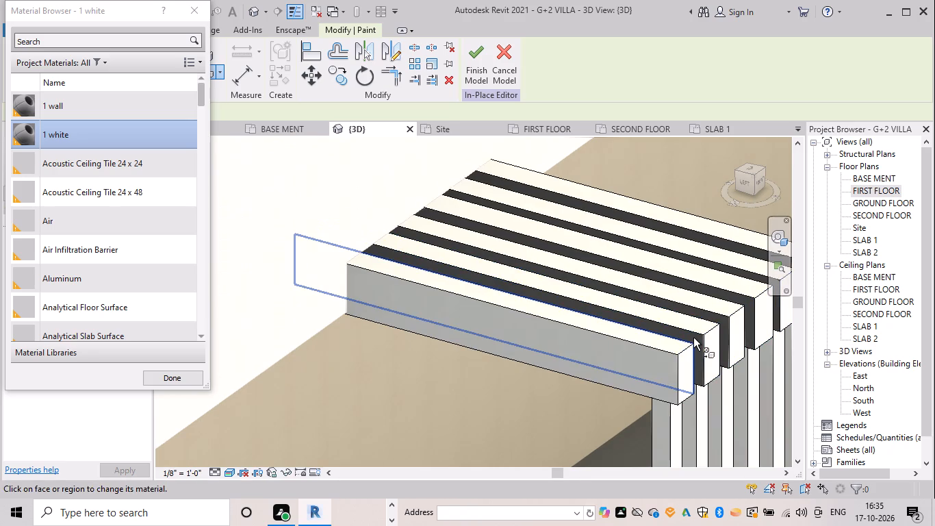
pyautogui.scroll(5, 694, 339)
pyautogui.click(701, 330)
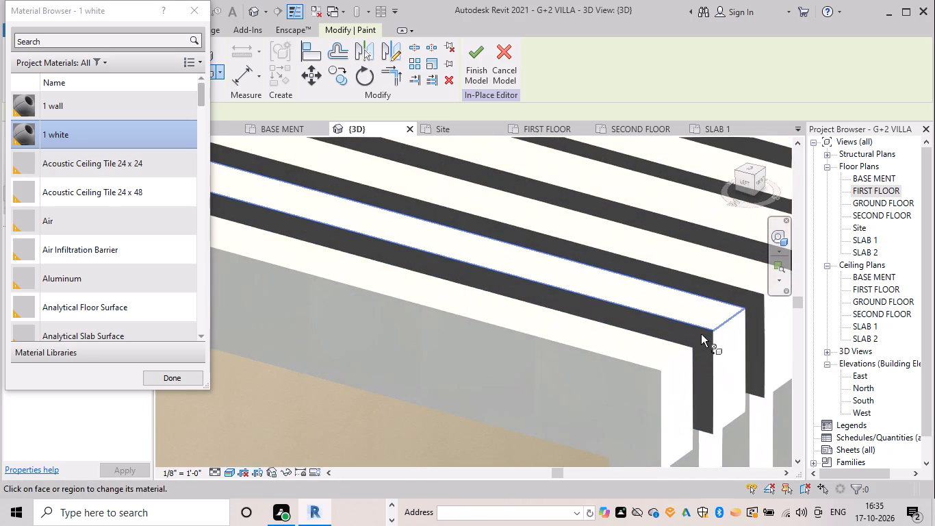
pyautogui.click(702, 338)
pyautogui.click(743, 297)
# Paint the matching side faces of the remaining three pergola beams with 1 white.
pyautogui.moveTo(738, 301); pyautogui.dragTo(567, 288, button='middle')
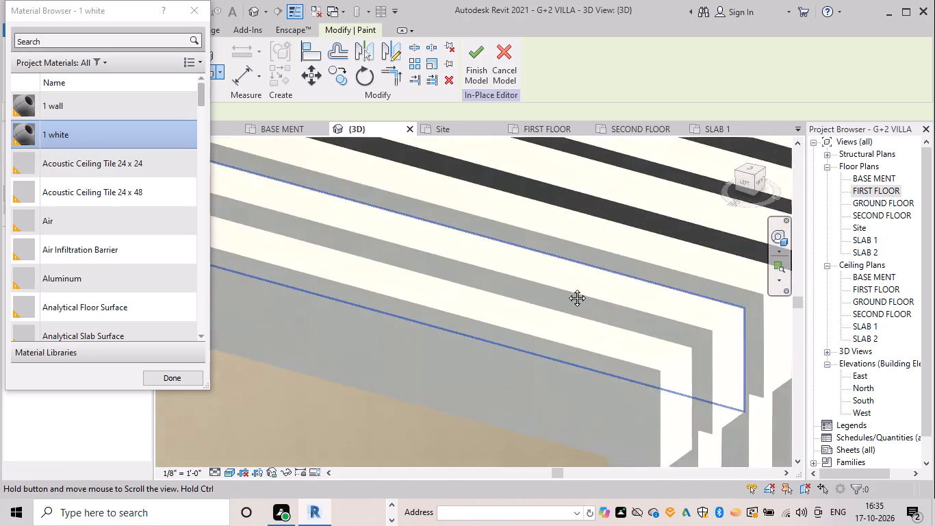
pyautogui.moveTo(567, 288); pyautogui.dragTo(254, 288, button='middle')
pyautogui.click(319, 262)
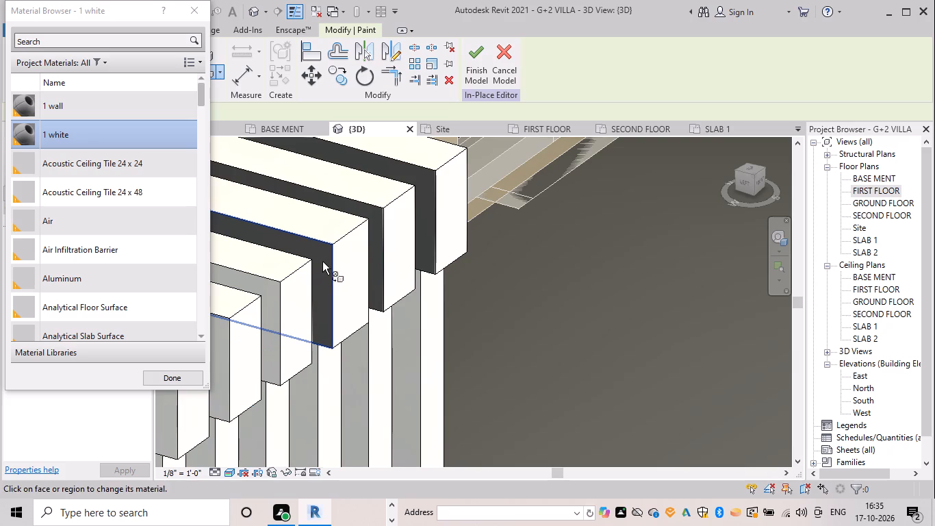
pyautogui.click(372, 227)
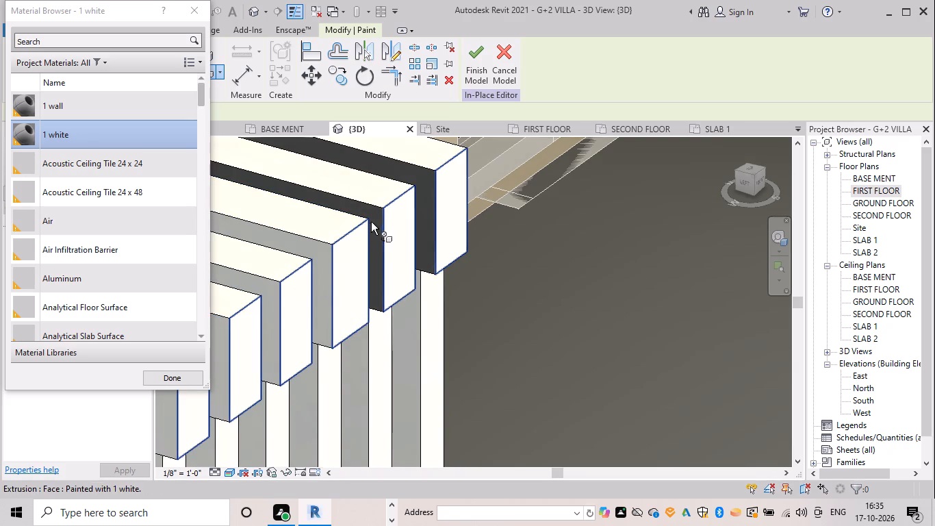
pyautogui.click(373, 214)
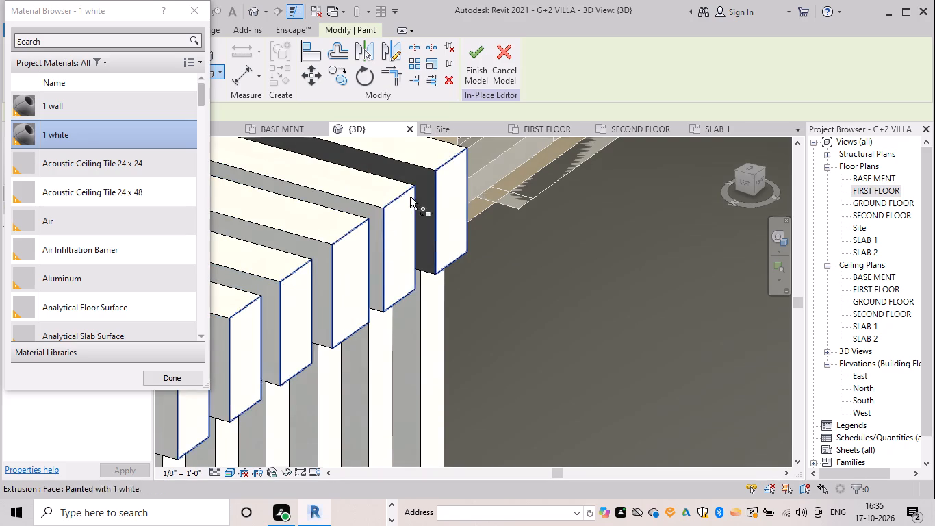
pyautogui.click(422, 188)
# End the painting and finish the in-place pergola model.
pyautogui.scroll(-6, 431, 203)
pyautogui.scroll(-7, 439, 286)
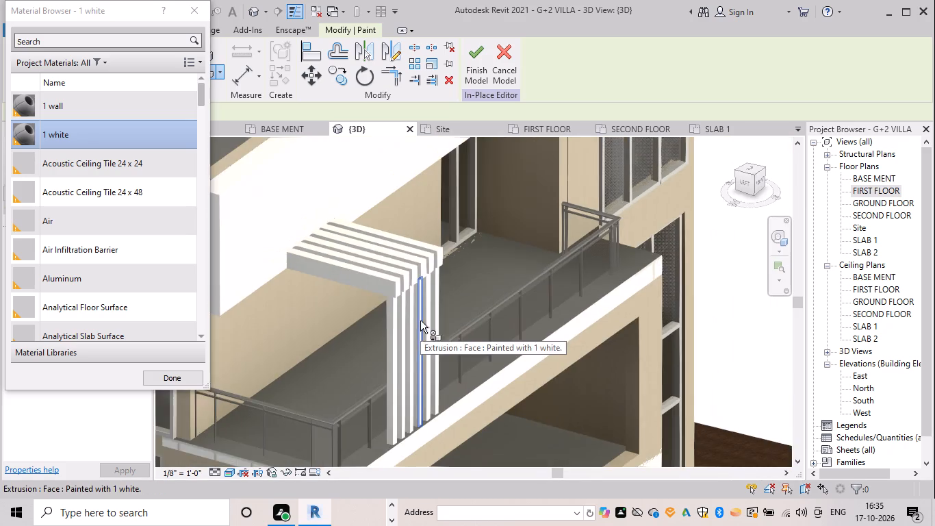
pyautogui.keyDown('shift'); pyautogui.moveTo(419, 321); pyautogui.dragTo(409, 262, button='middle'); pyautogui.keyUp('shift')
pyautogui.scroll(-4, 389, 284)
pyautogui.moveTo(387, 277); pyautogui.dragTo(431, 179, button='middle')
pyautogui.scroll(-3, 376, 305)
pyautogui.moveTo(376, 304); pyautogui.dragTo(426, 227, button='middle')
pyautogui.click(183, 378)
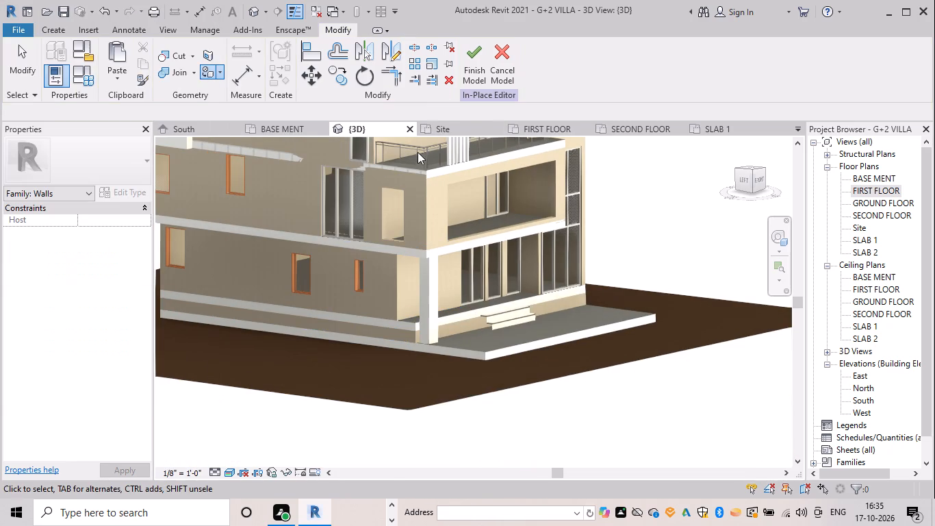
pyautogui.click(466, 77)
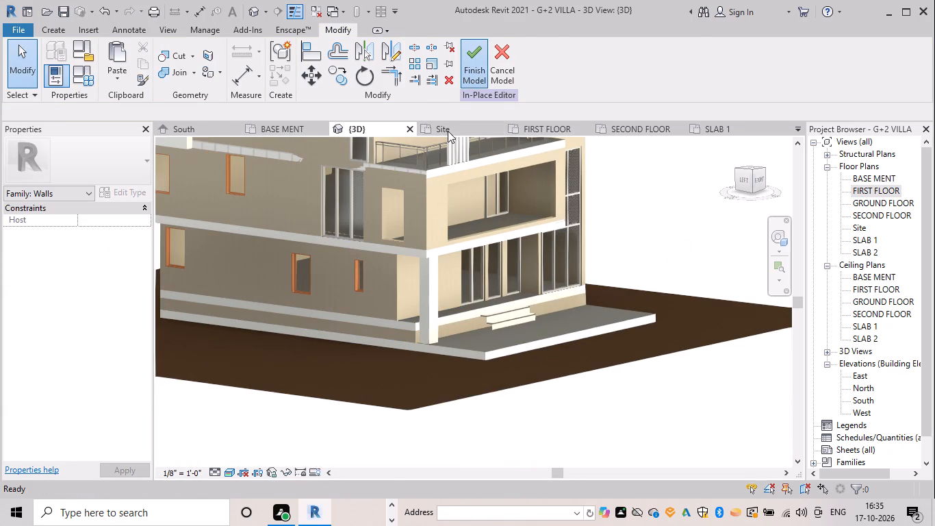
# Frame the whole villa from the front in the 3D view and open the rendering settings.
pyautogui.scroll(-4, 587, 186)
pyautogui.keyDown('shift'); pyautogui.moveTo(615, 224); pyautogui.dragTo(582, 199, button='middle'); pyautogui.keyUp('shift')
pyautogui.moveTo(580, 198); pyautogui.dragTo(600, 299, button='middle')
pyautogui.scroll(3, 594, 240)
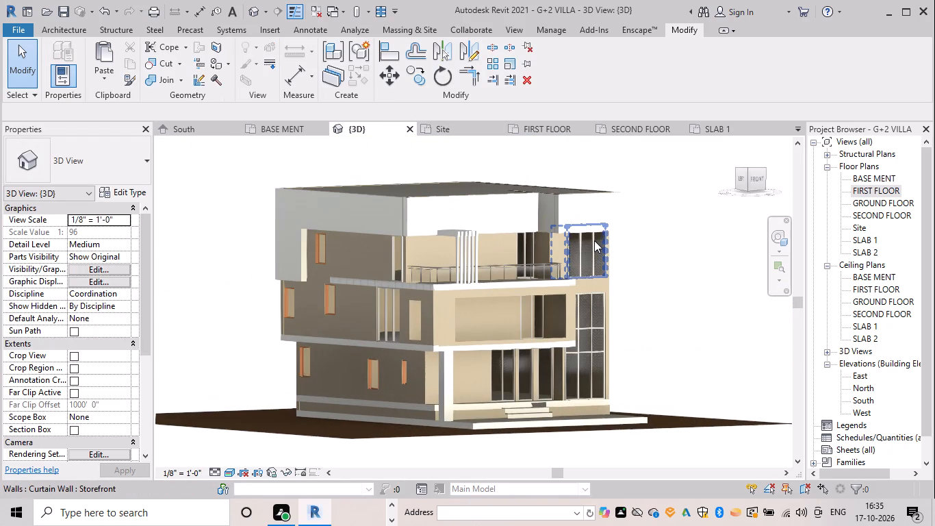
pyautogui.keyDown('shift'); pyautogui.moveTo(594, 240); pyautogui.dragTo(591, 230, button='middle'); pyautogui.keyUp('shift')
pyautogui.keyDown('shift'); pyautogui.scroll(1, 594, 240); pyautogui.keyUp('shift')
pyautogui.scroll(1, 604, 260)
pyautogui.moveTo(604, 262); pyautogui.dragTo(604, 281, button='middle')
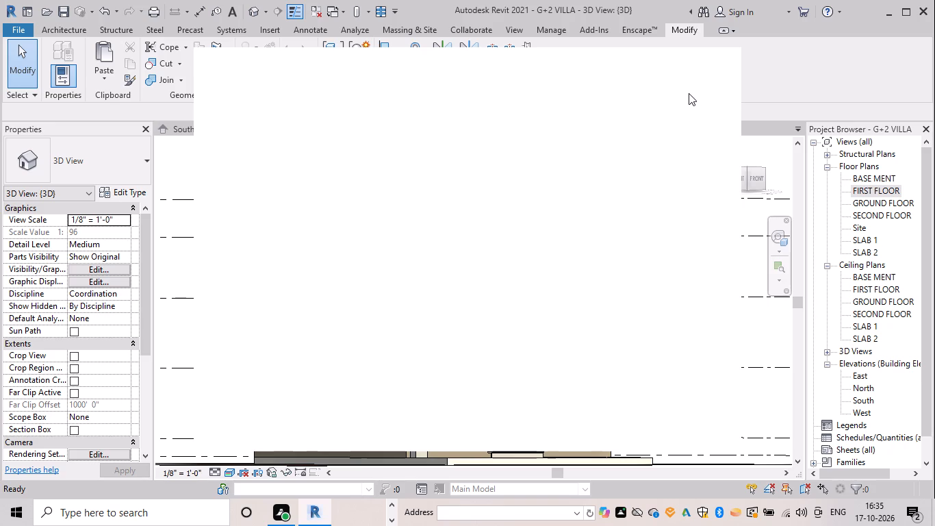
pyautogui.press('r')
pyautogui.press('r')
# Set the rendering background style to Image, using the clouds sky badal JPEG from the Downloads folder with Stretch scaling.
pyautogui.click(141, 283)
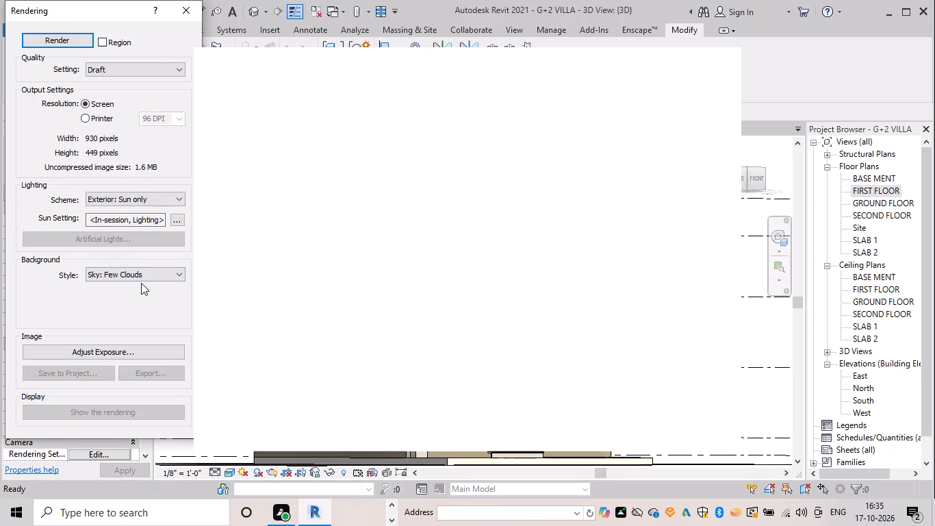
pyautogui.click(168, 281)
pyautogui.click(162, 340)
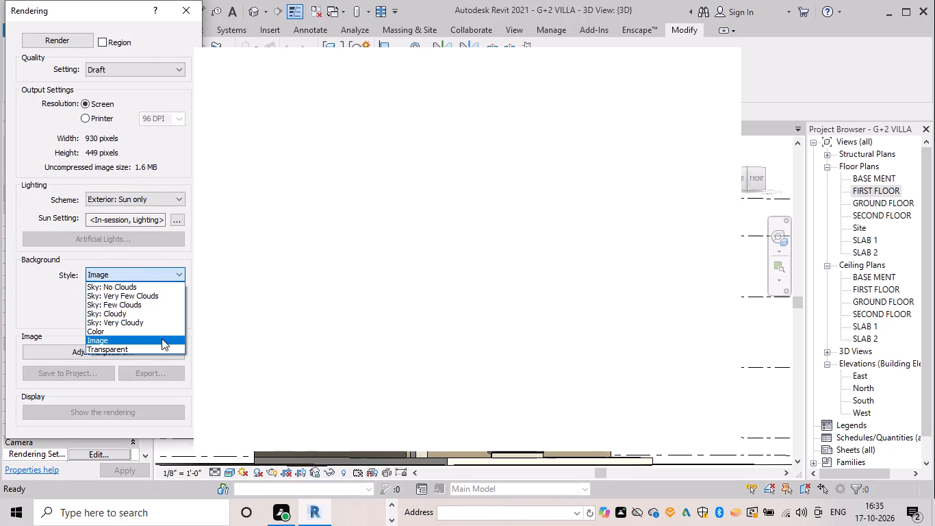
pyautogui.click(363, 123)
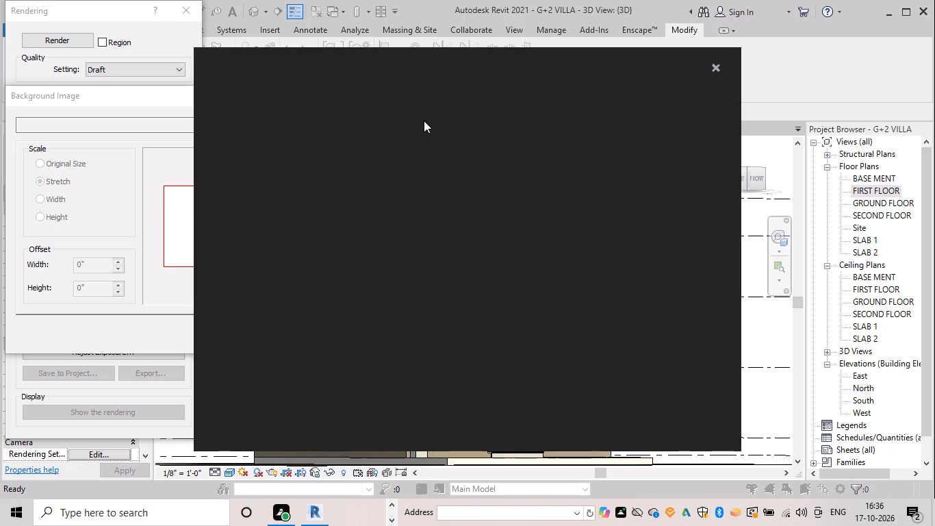
pyautogui.click(715, 62)
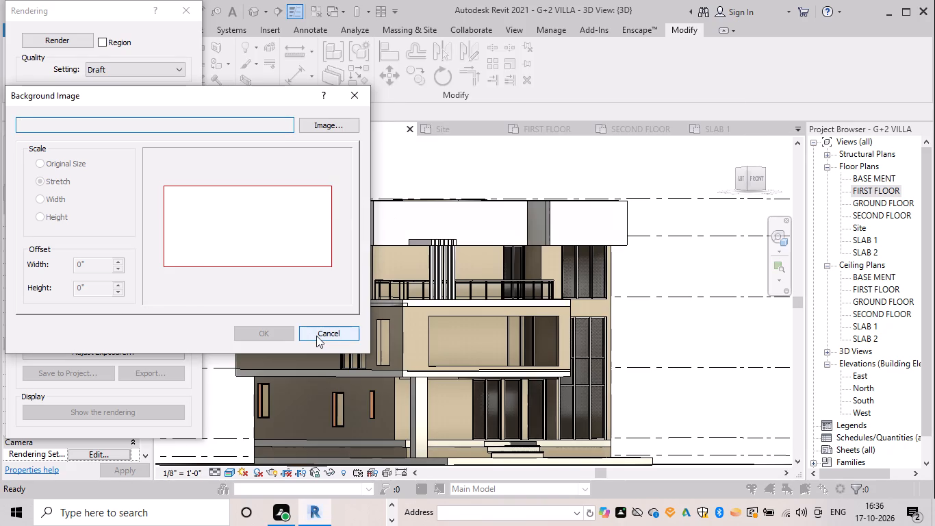
pyautogui.click(328, 130)
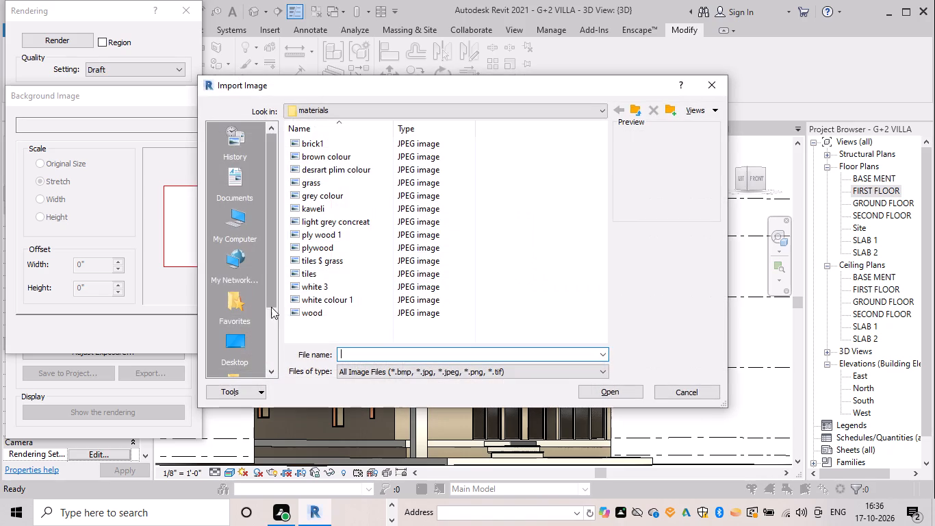
pyautogui.click(233, 220)
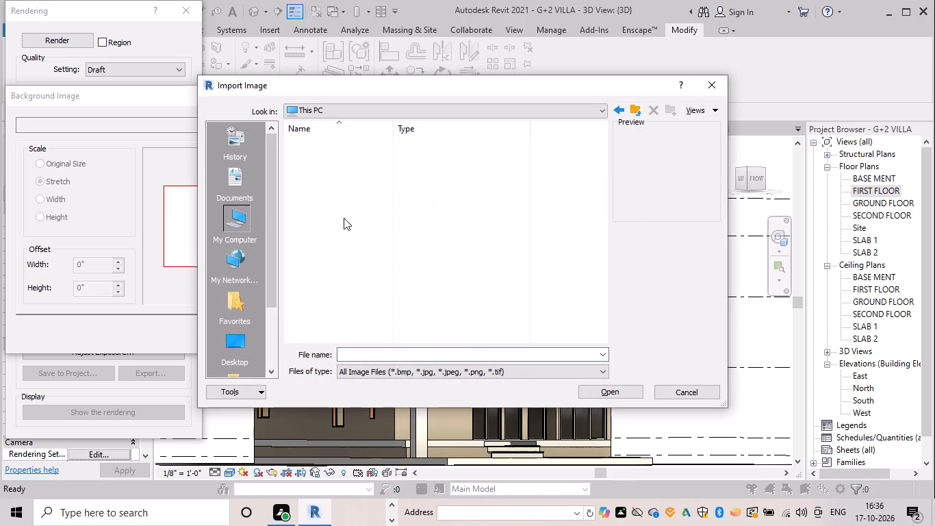
pyautogui.doubleClick(351, 201)
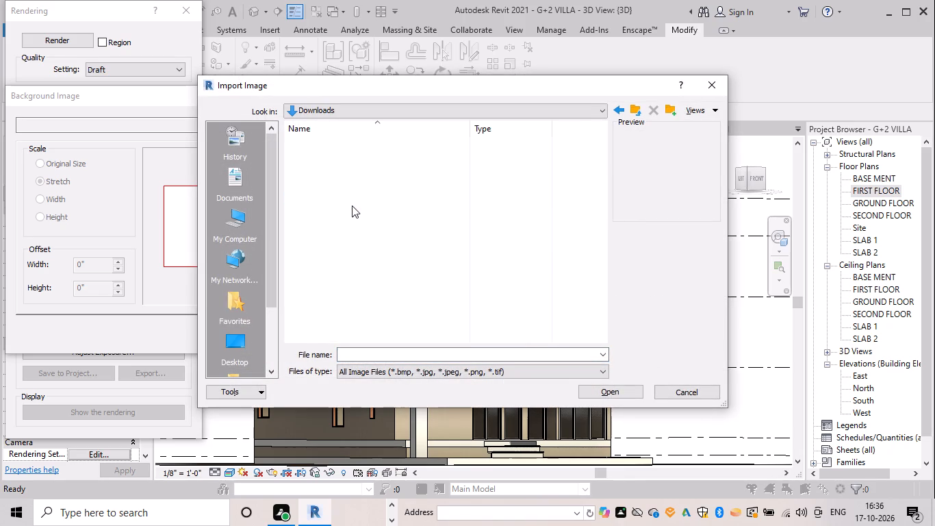
pyautogui.scroll(-11, 352, 246)
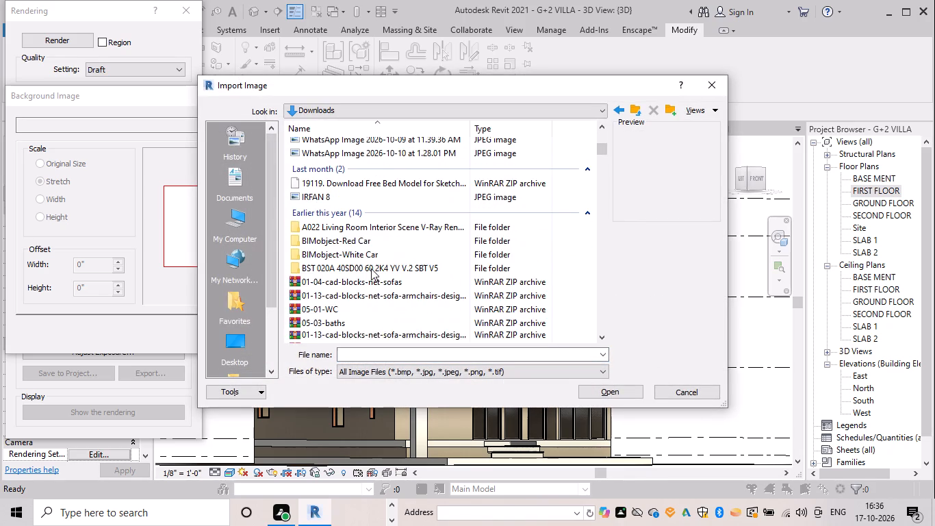
pyautogui.scroll(-2, 389, 292)
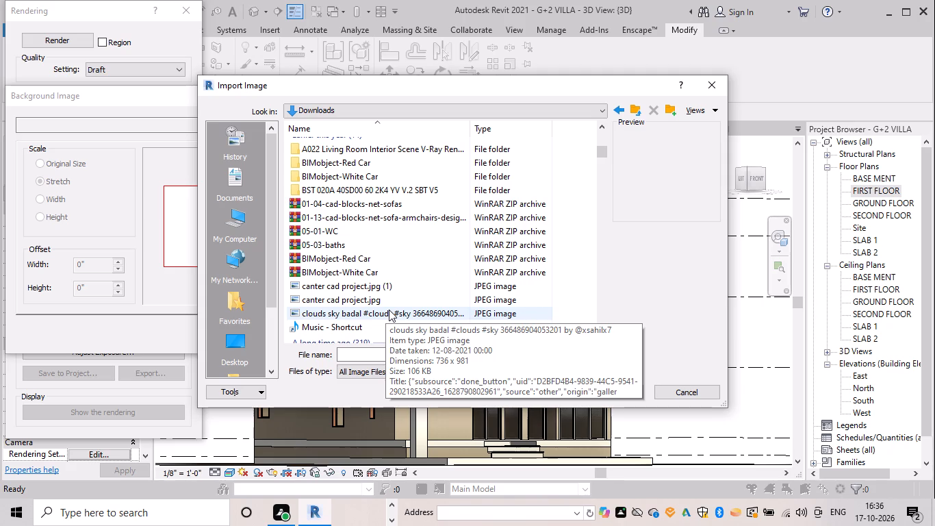
pyautogui.click(389, 310)
pyautogui.click(593, 389)
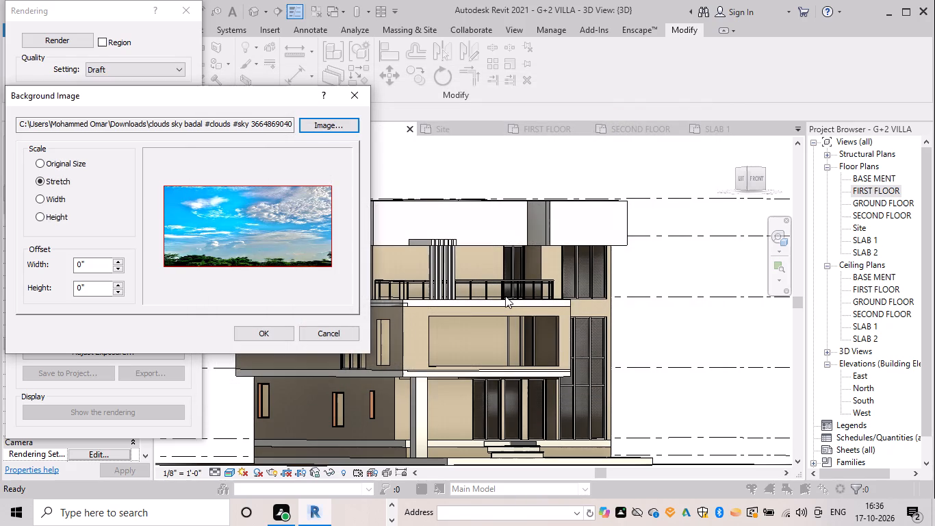
pyautogui.click(288, 329)
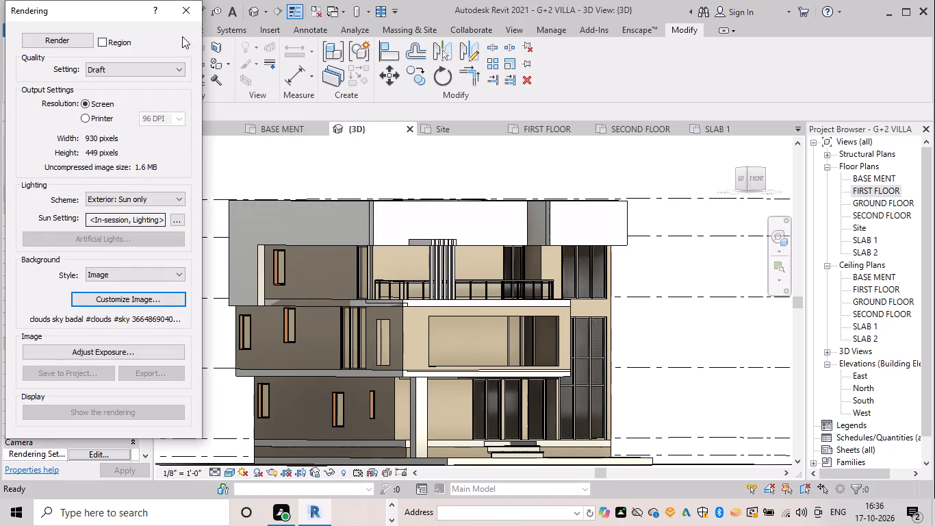
# Render the 3D view at Draft quality.
pyautogui.click(85, 43)
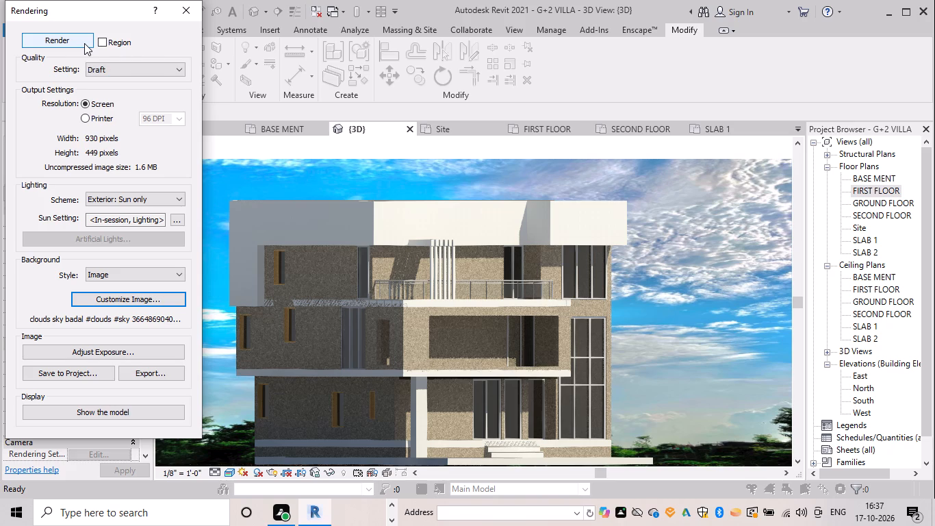
# Save the rendered image to the project under the suggested name and dismiss the notification card.
pyautogui.click(95, 373)
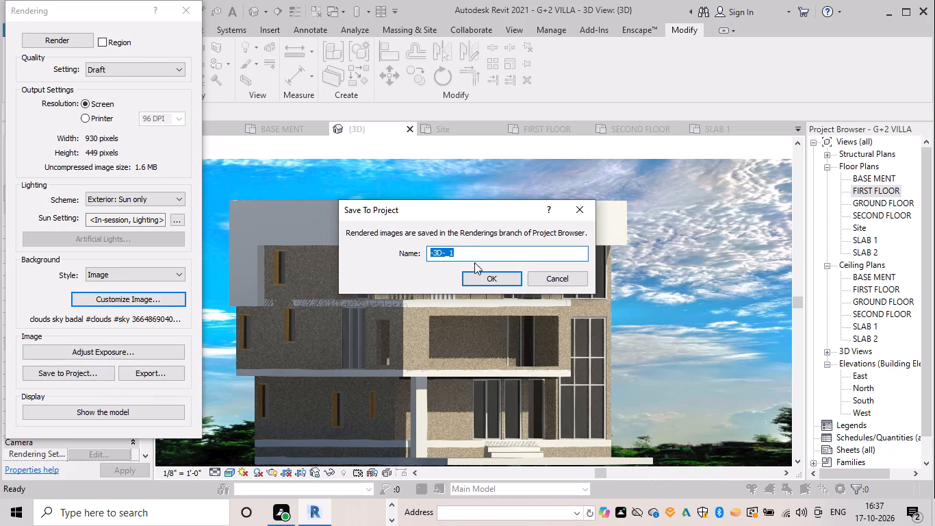
pyautogui.click(482, 277)
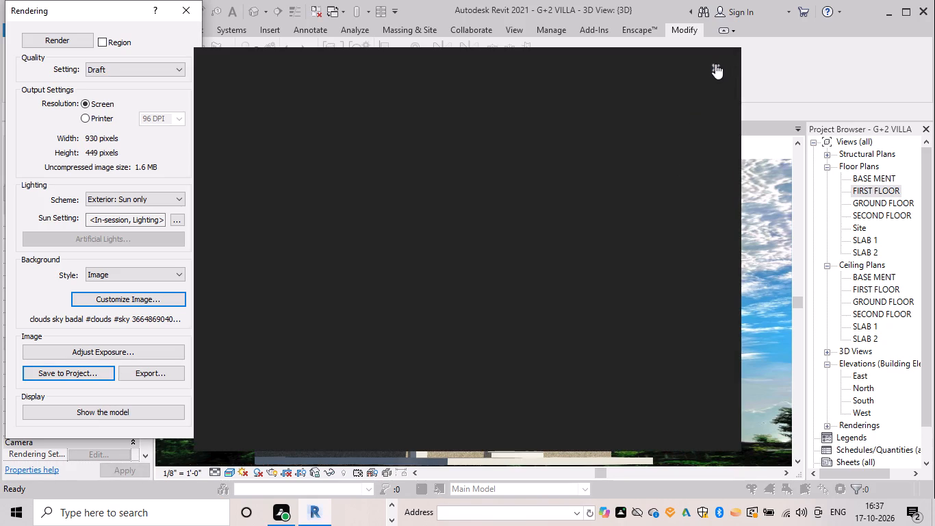
pyautogui.click(715, 64)
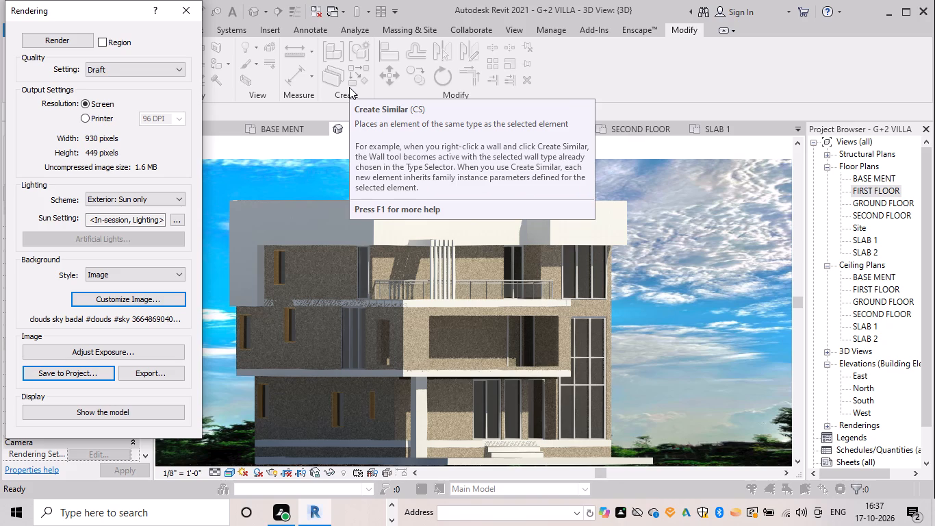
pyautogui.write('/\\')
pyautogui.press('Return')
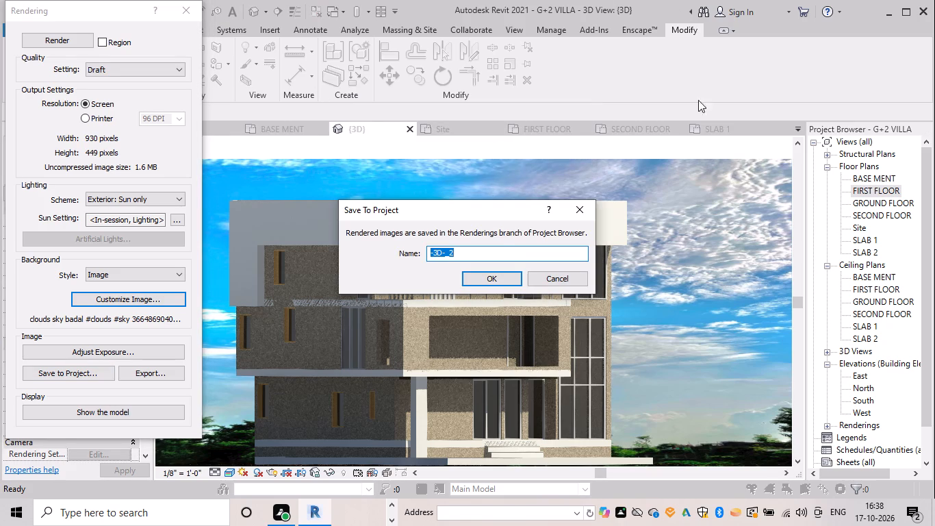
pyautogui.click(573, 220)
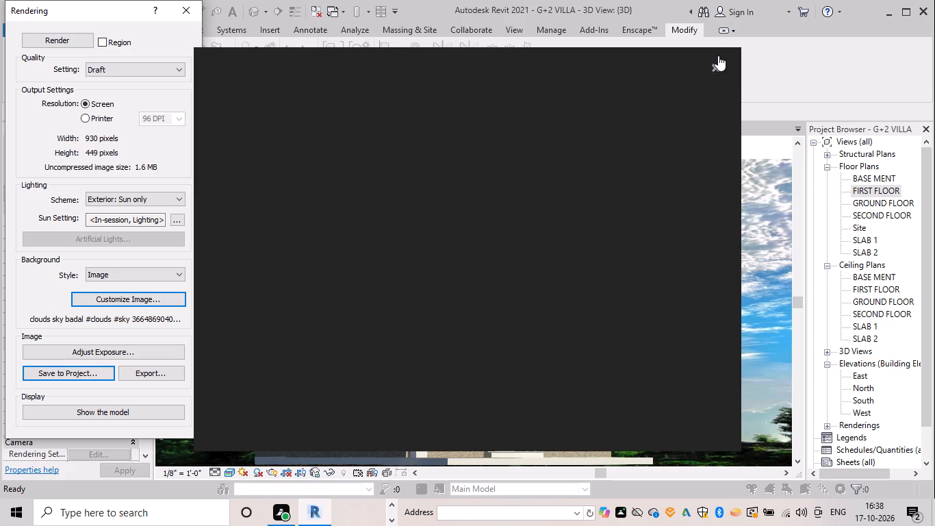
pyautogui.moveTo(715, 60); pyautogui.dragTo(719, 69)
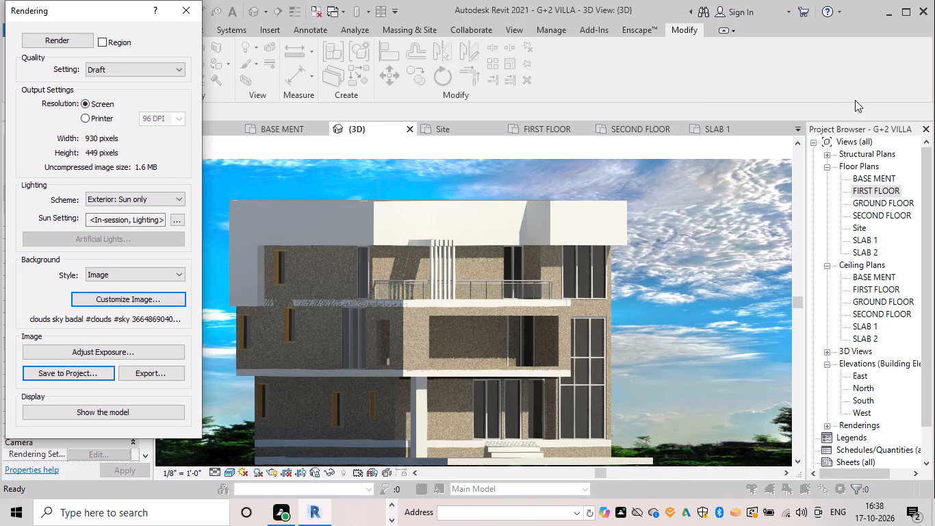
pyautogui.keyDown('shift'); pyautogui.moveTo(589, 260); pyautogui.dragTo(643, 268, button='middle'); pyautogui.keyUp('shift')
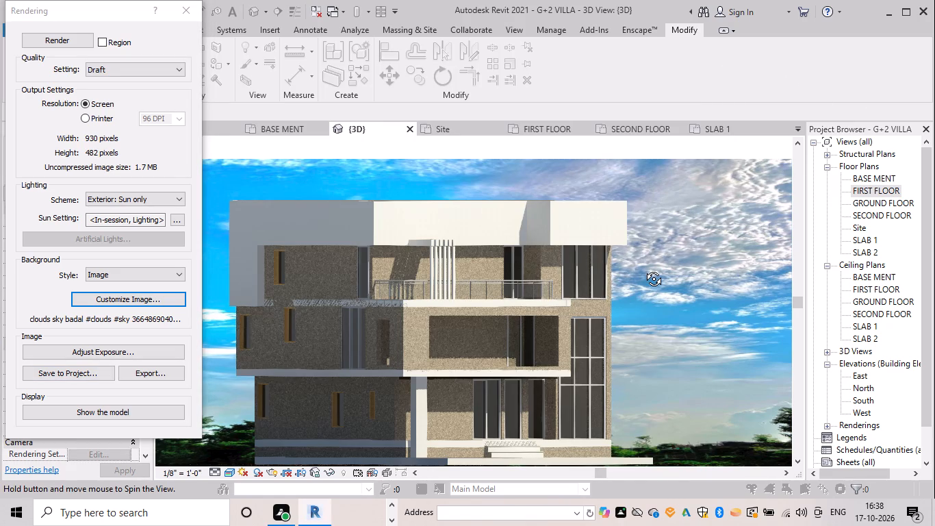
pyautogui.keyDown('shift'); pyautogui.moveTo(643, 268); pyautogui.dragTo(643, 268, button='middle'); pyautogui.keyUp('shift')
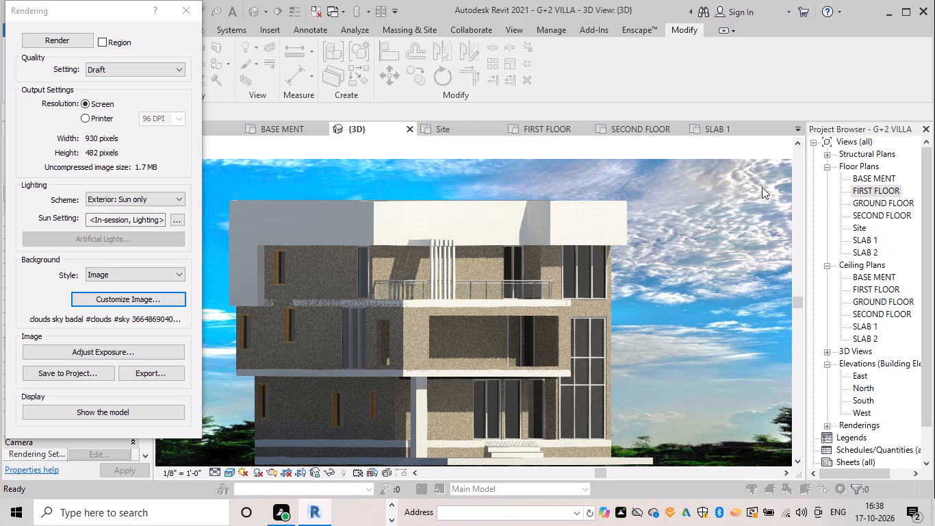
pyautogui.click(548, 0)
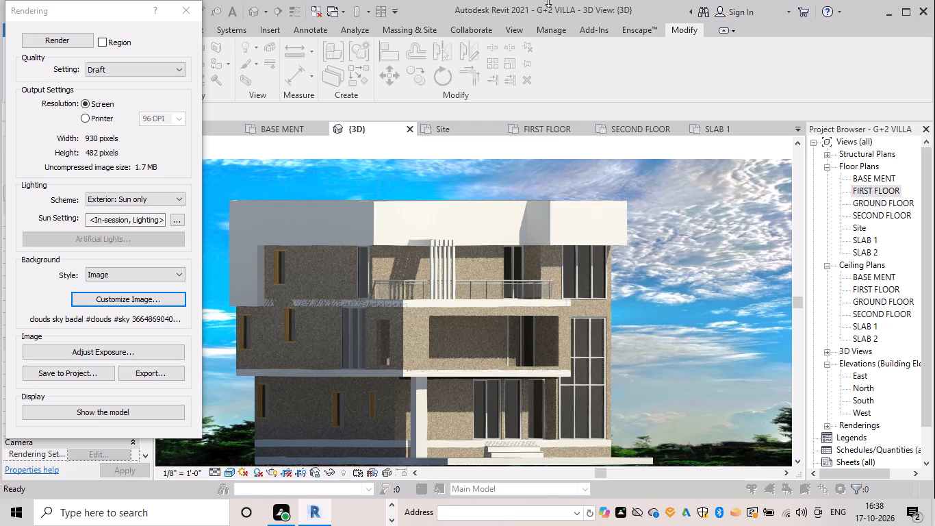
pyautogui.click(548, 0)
# Close the rendering settings and exit Revit, saving the changes to G+2 VILLA.
pyautogui.click(186, 13)
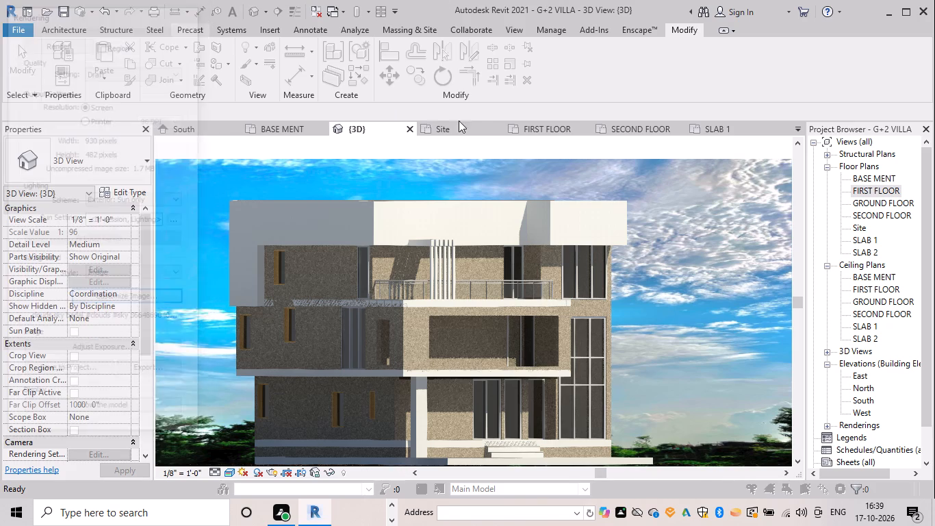
pyautogui.click(927, 12)
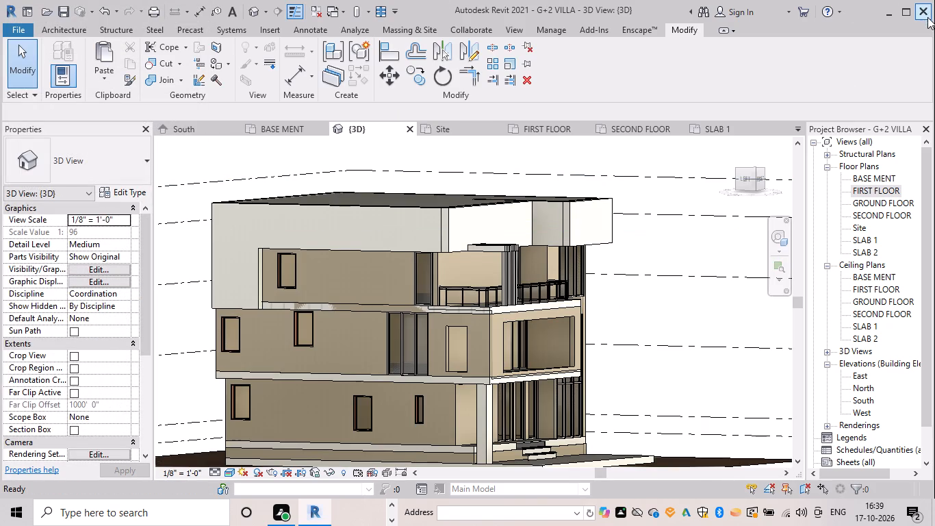
pyautogui.click(435, 249)
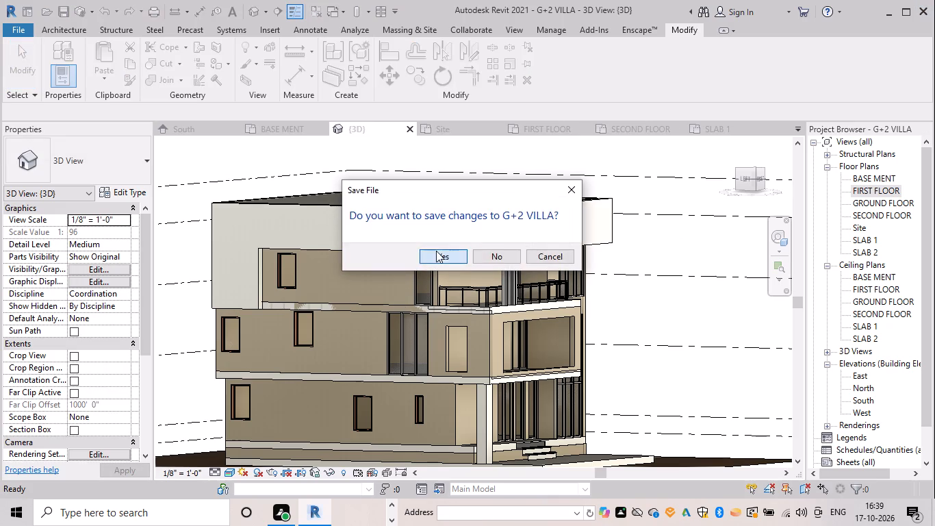